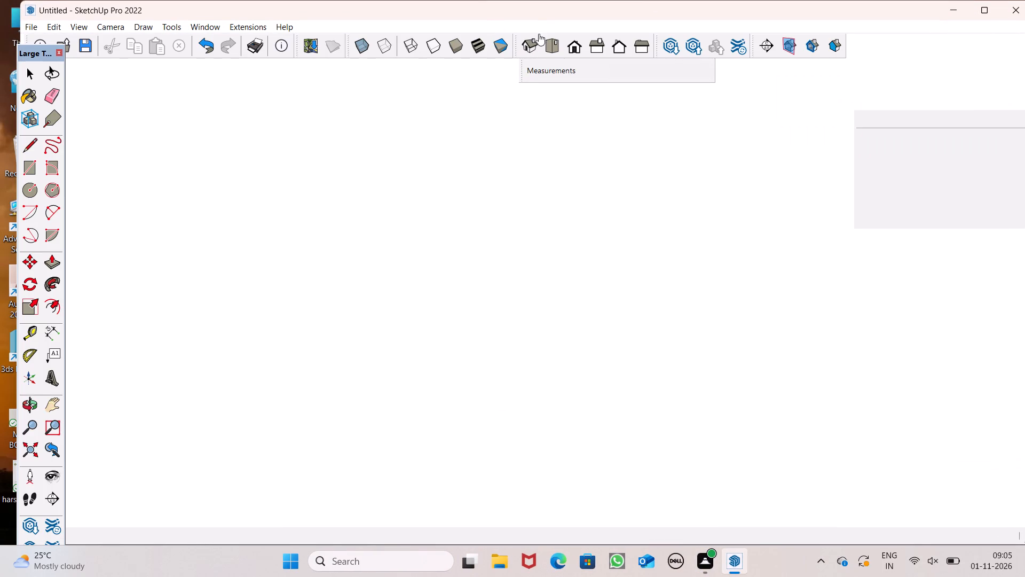
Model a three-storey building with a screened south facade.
Switch the new untitled model to the standard Top view.
click(555, 48)
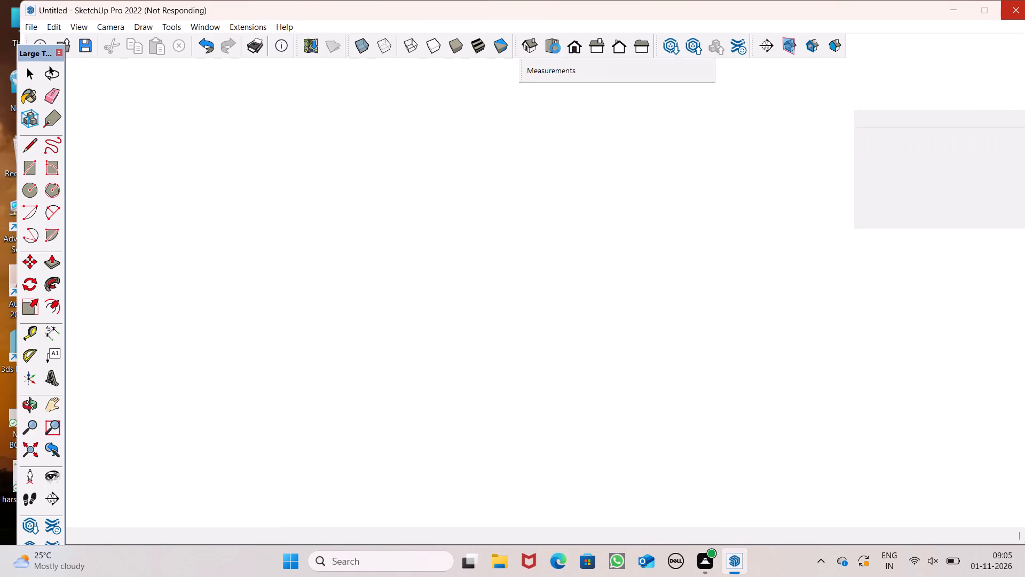
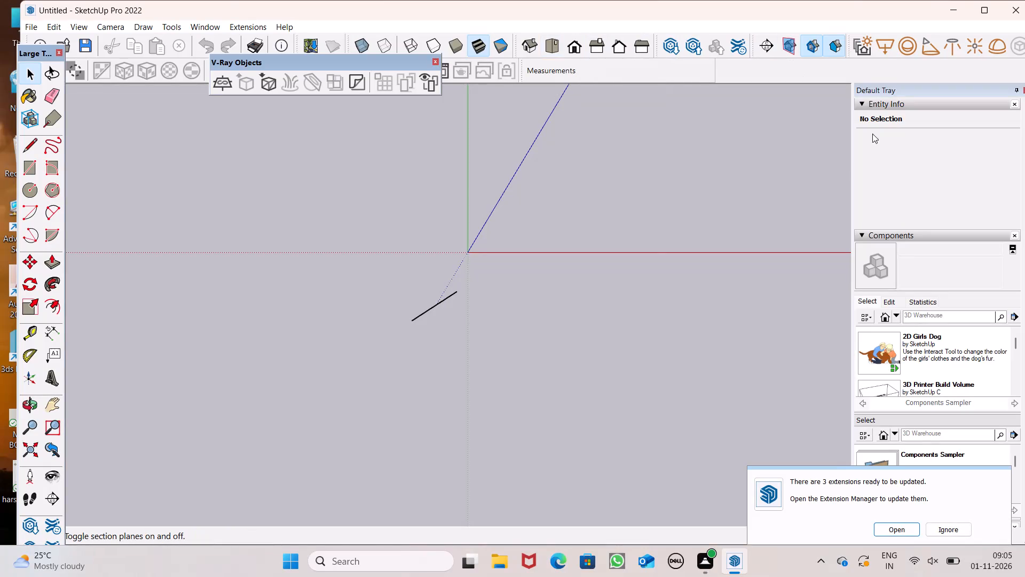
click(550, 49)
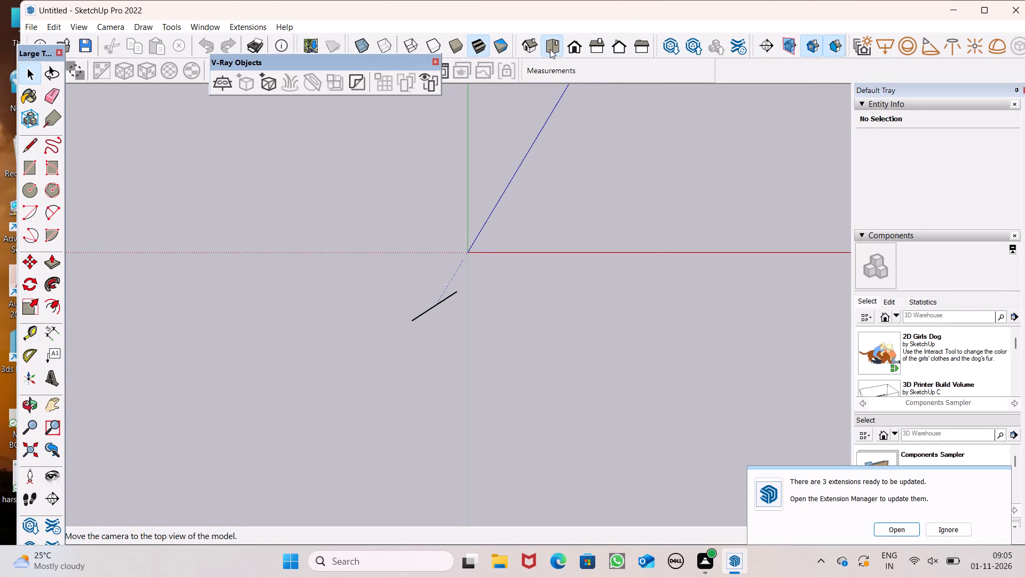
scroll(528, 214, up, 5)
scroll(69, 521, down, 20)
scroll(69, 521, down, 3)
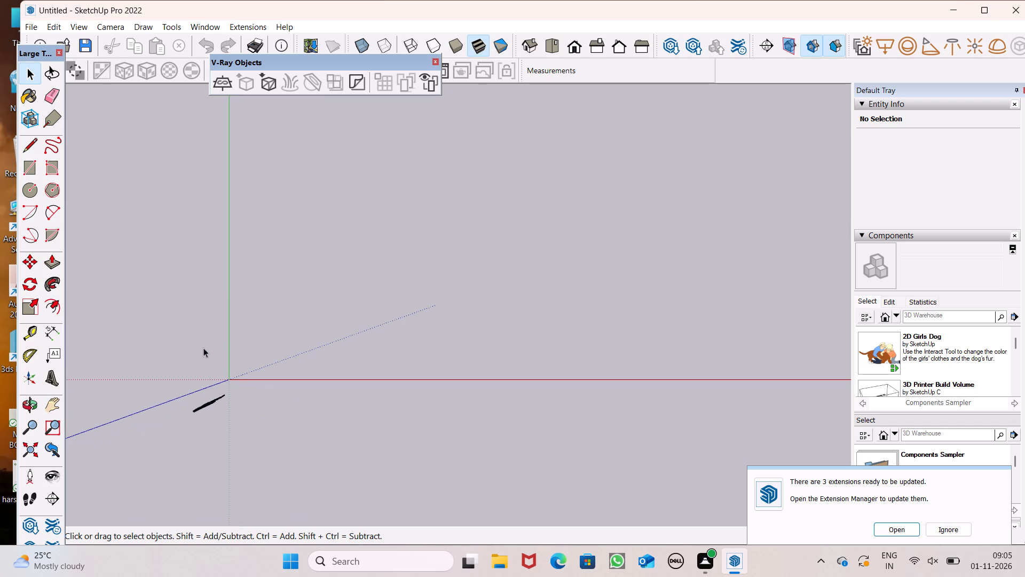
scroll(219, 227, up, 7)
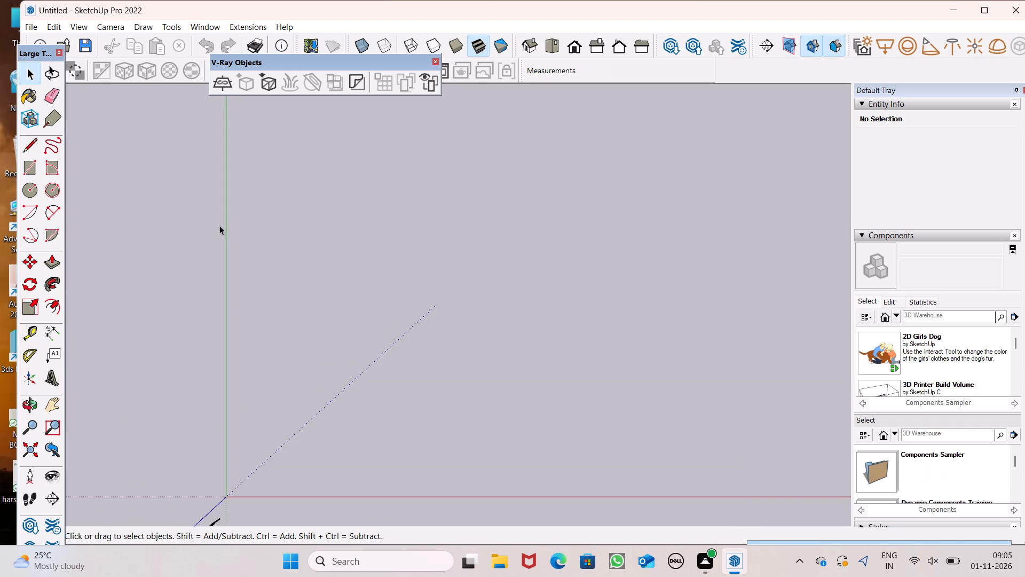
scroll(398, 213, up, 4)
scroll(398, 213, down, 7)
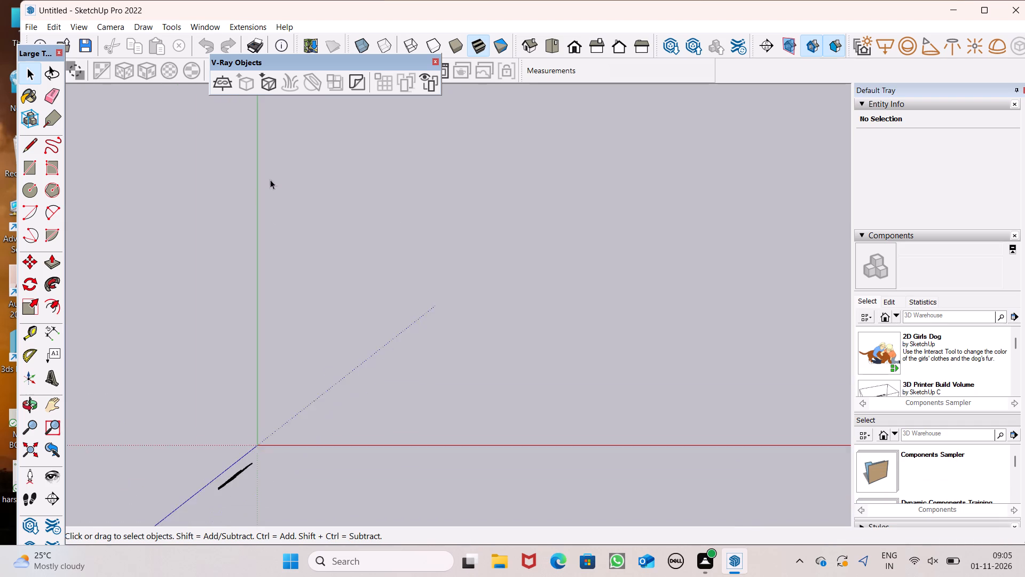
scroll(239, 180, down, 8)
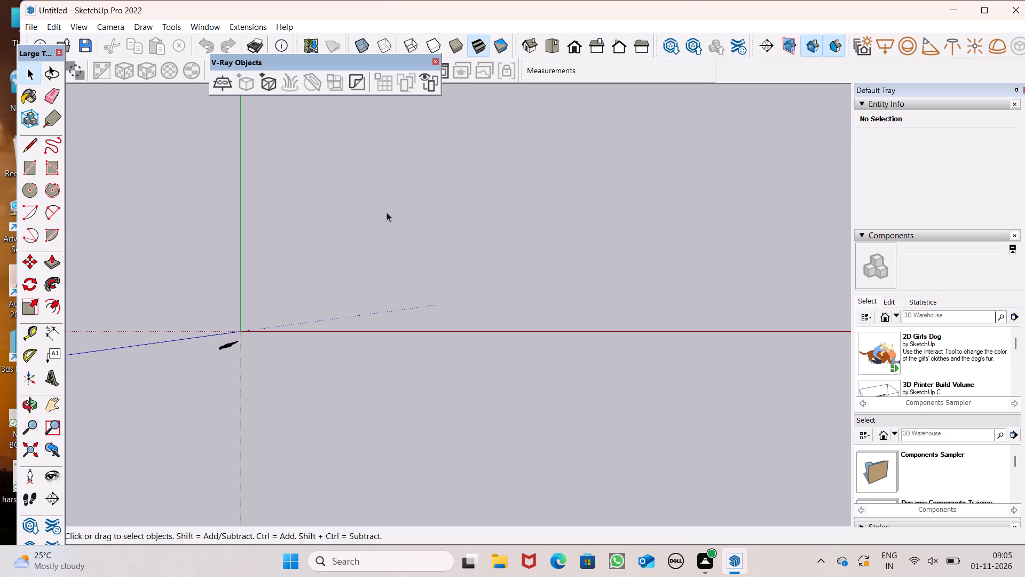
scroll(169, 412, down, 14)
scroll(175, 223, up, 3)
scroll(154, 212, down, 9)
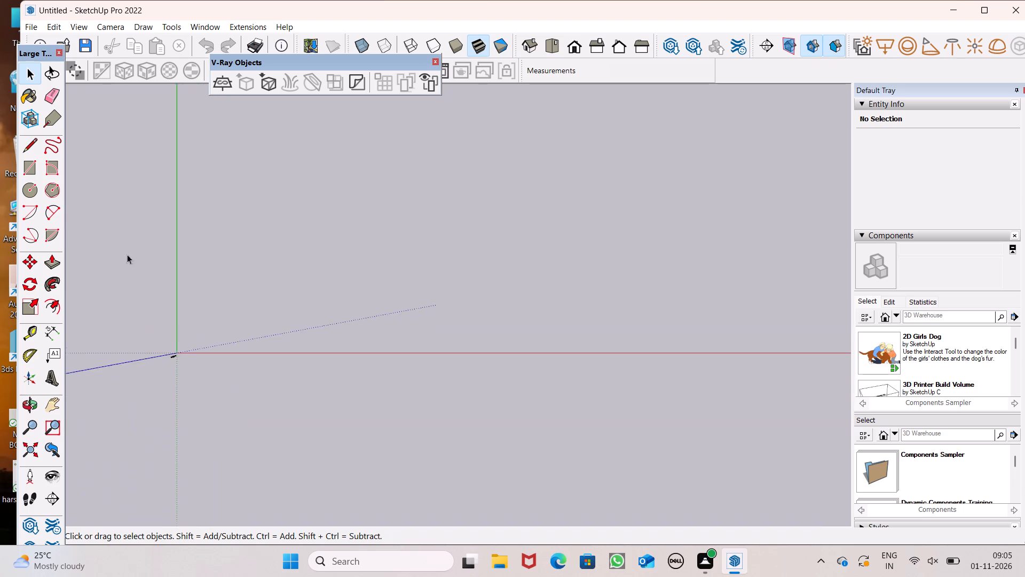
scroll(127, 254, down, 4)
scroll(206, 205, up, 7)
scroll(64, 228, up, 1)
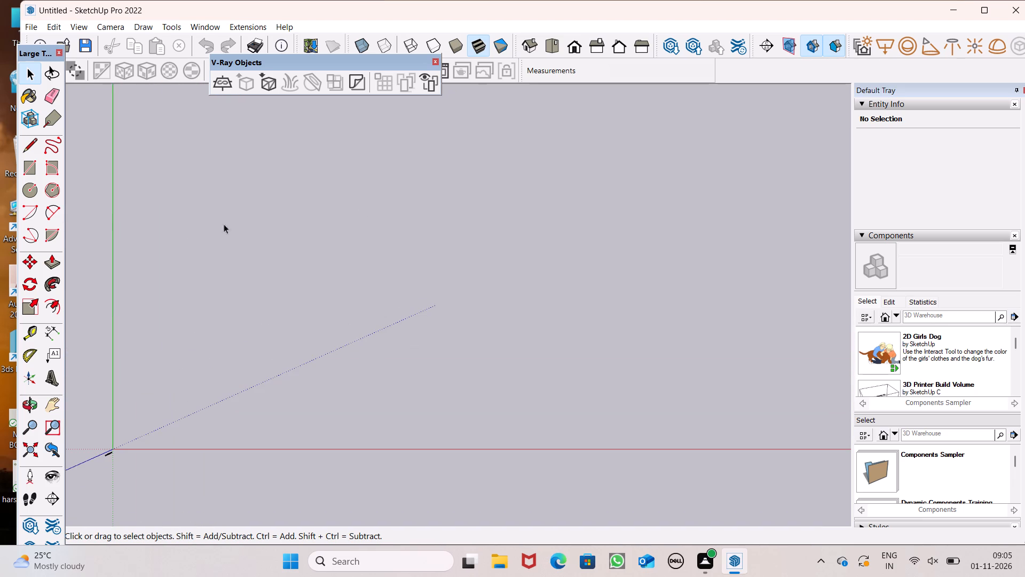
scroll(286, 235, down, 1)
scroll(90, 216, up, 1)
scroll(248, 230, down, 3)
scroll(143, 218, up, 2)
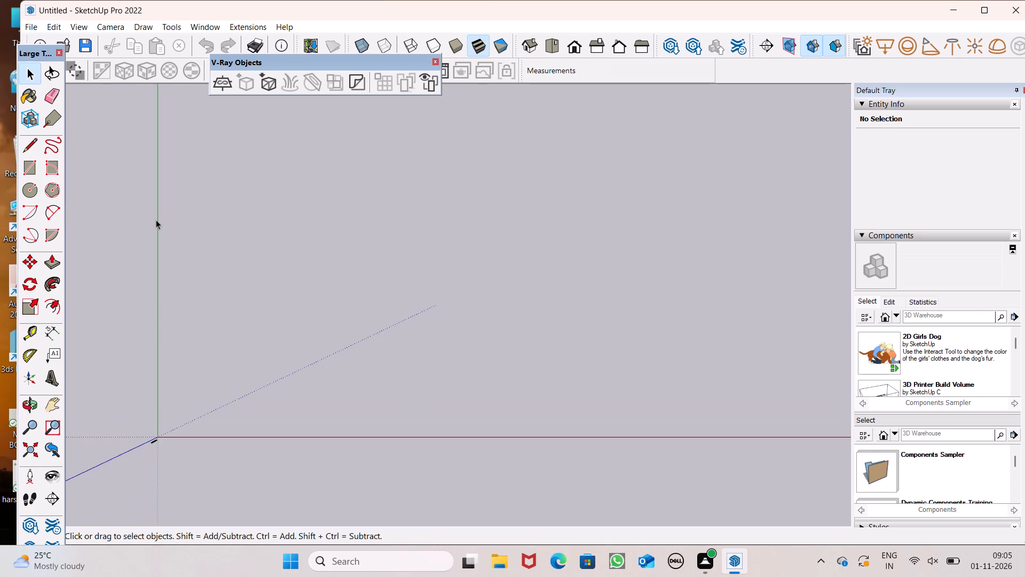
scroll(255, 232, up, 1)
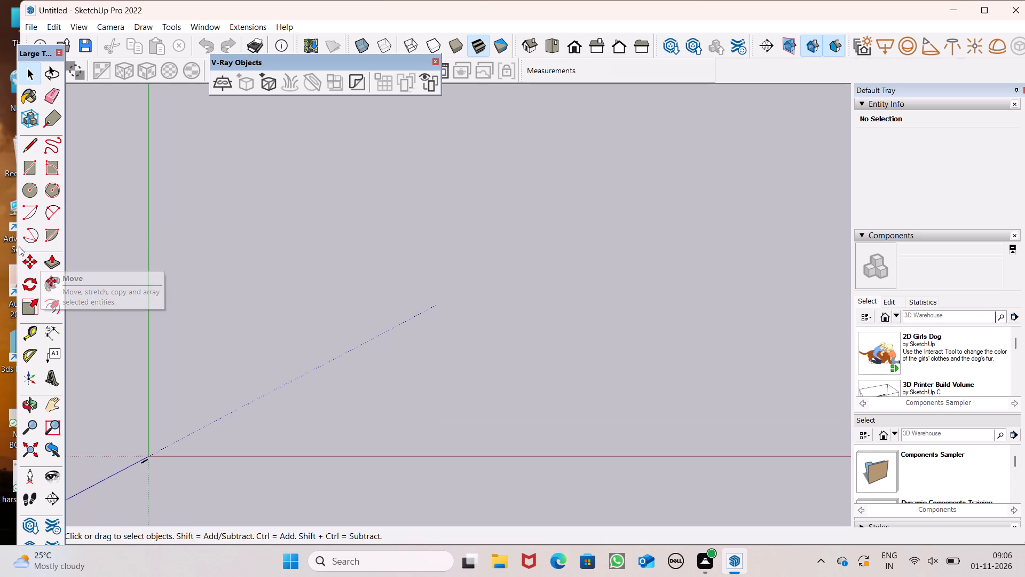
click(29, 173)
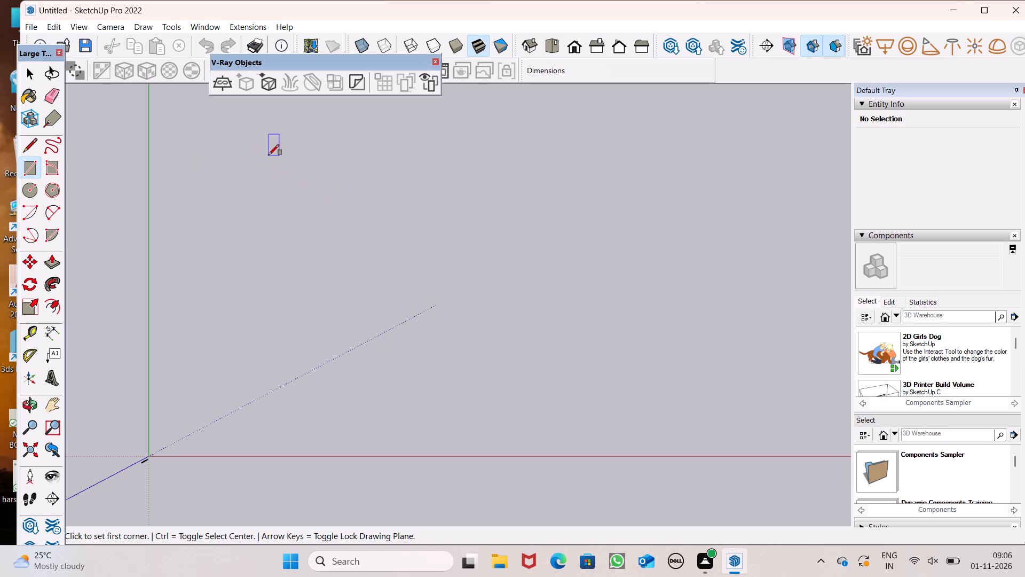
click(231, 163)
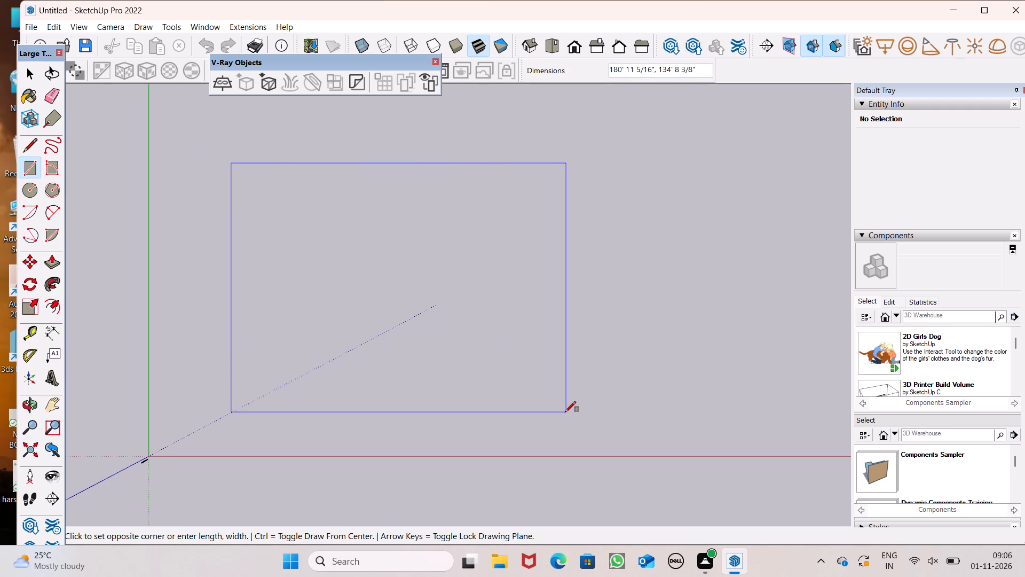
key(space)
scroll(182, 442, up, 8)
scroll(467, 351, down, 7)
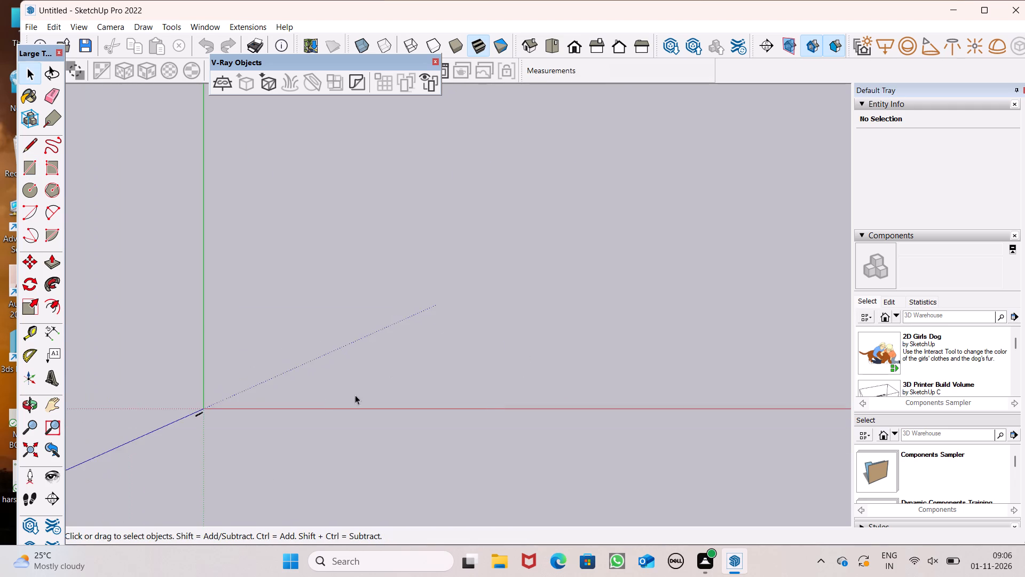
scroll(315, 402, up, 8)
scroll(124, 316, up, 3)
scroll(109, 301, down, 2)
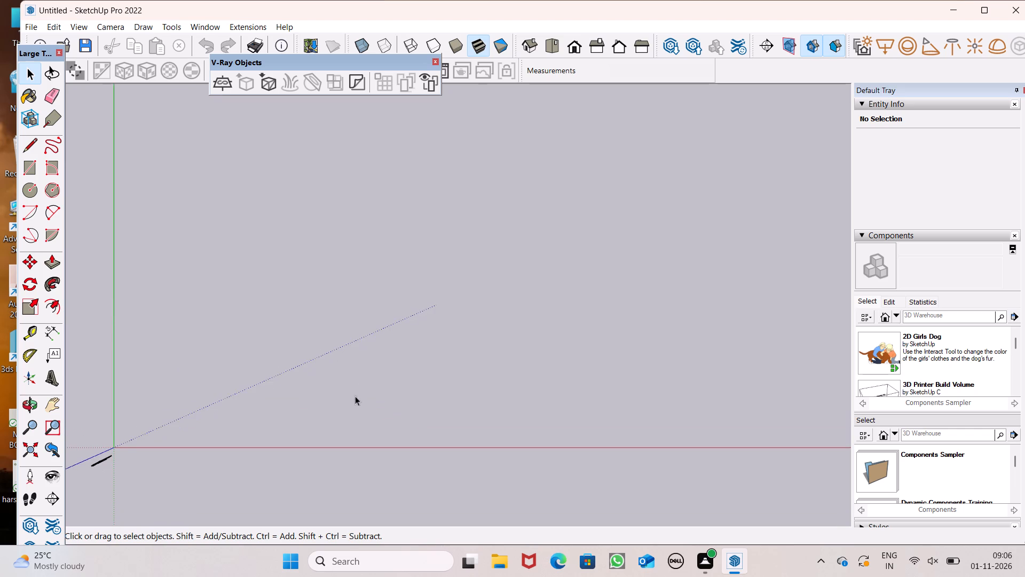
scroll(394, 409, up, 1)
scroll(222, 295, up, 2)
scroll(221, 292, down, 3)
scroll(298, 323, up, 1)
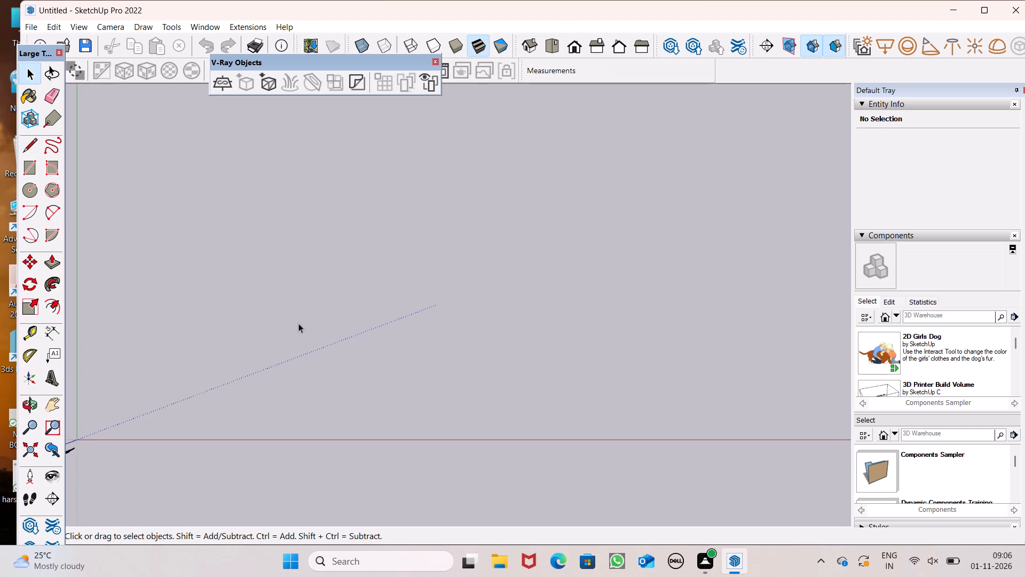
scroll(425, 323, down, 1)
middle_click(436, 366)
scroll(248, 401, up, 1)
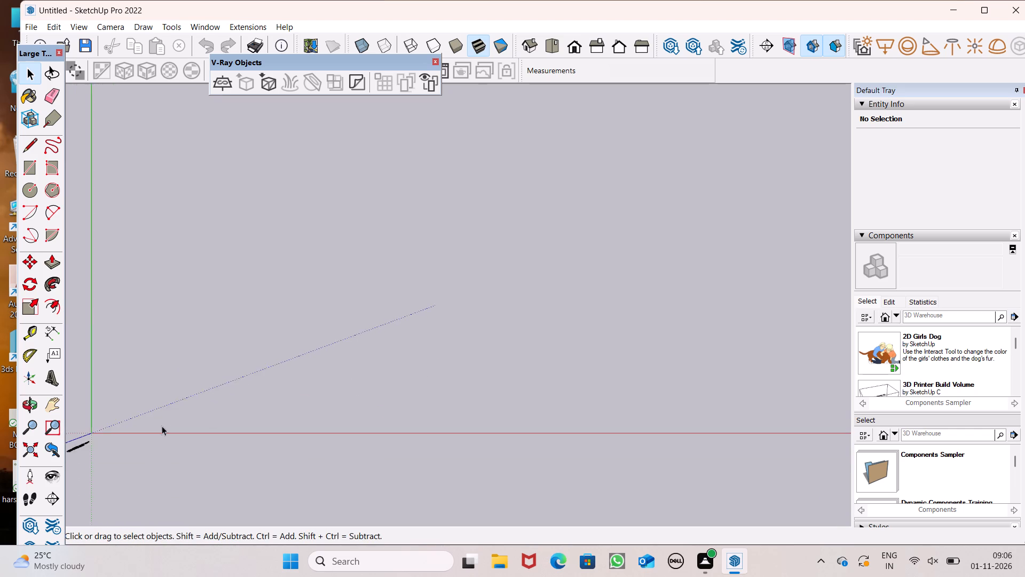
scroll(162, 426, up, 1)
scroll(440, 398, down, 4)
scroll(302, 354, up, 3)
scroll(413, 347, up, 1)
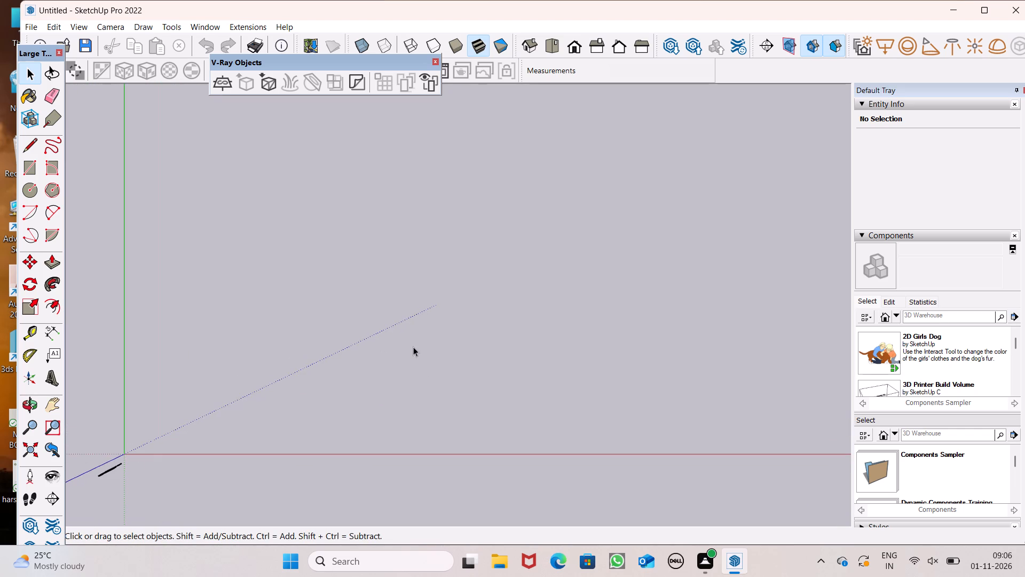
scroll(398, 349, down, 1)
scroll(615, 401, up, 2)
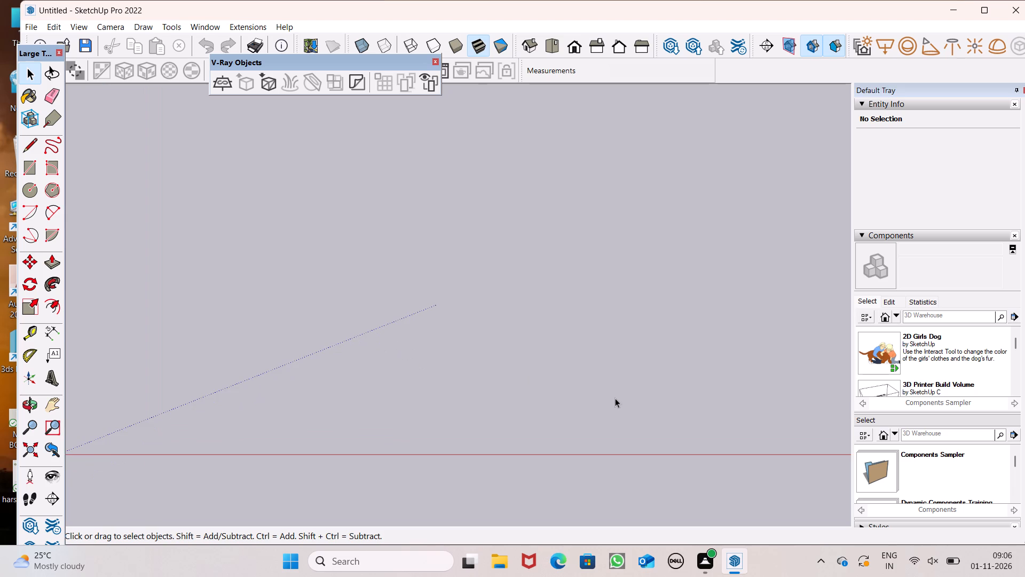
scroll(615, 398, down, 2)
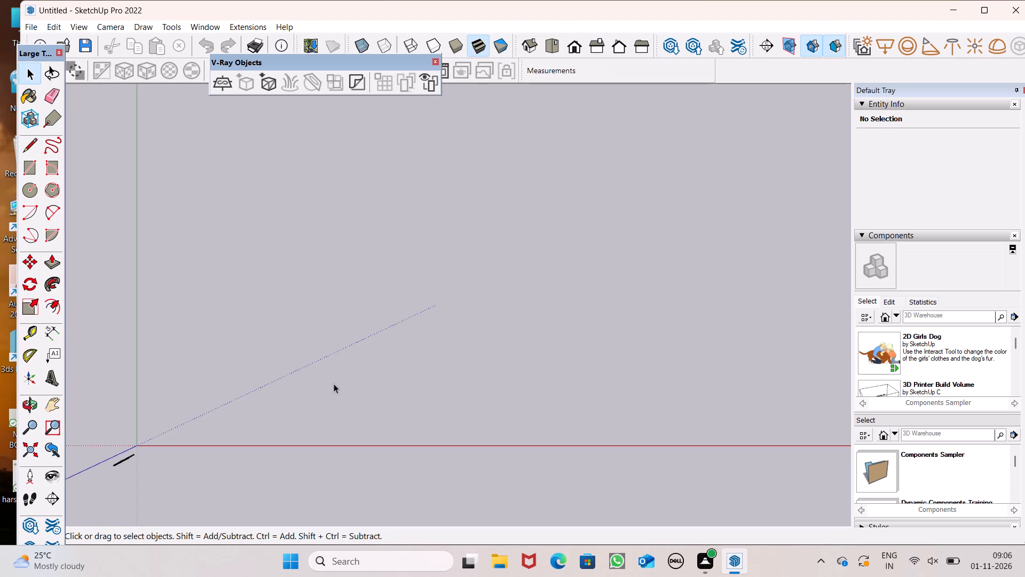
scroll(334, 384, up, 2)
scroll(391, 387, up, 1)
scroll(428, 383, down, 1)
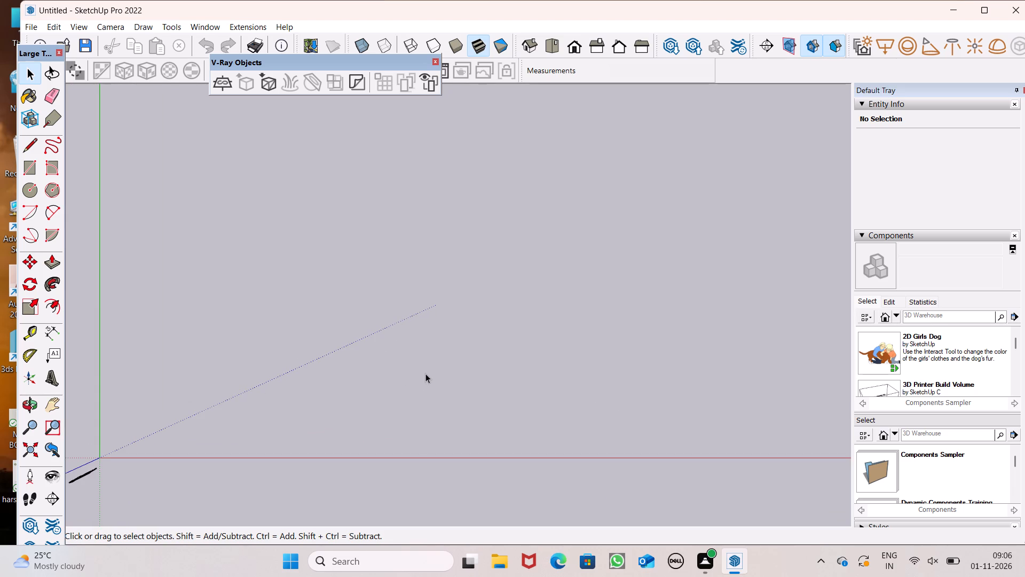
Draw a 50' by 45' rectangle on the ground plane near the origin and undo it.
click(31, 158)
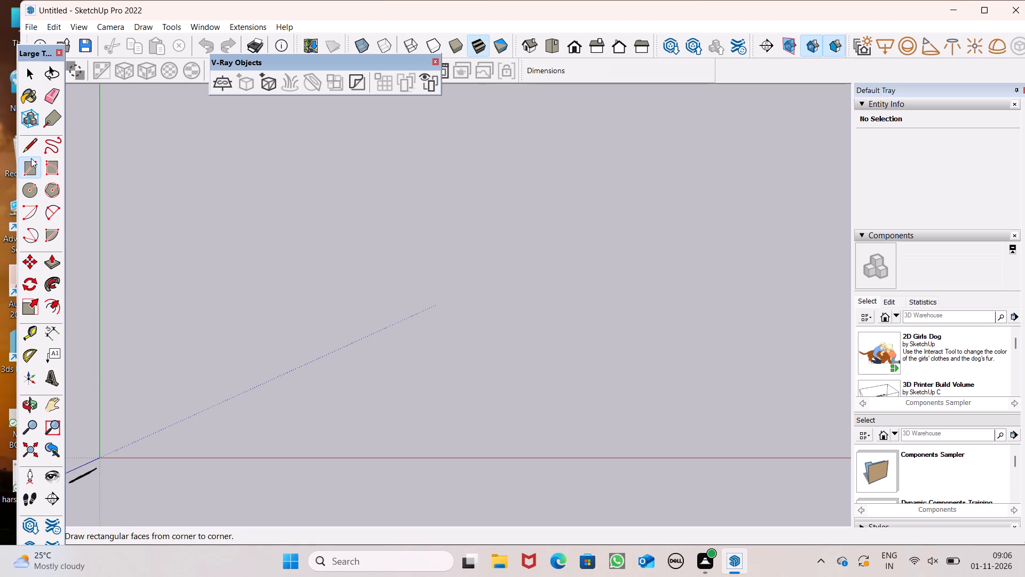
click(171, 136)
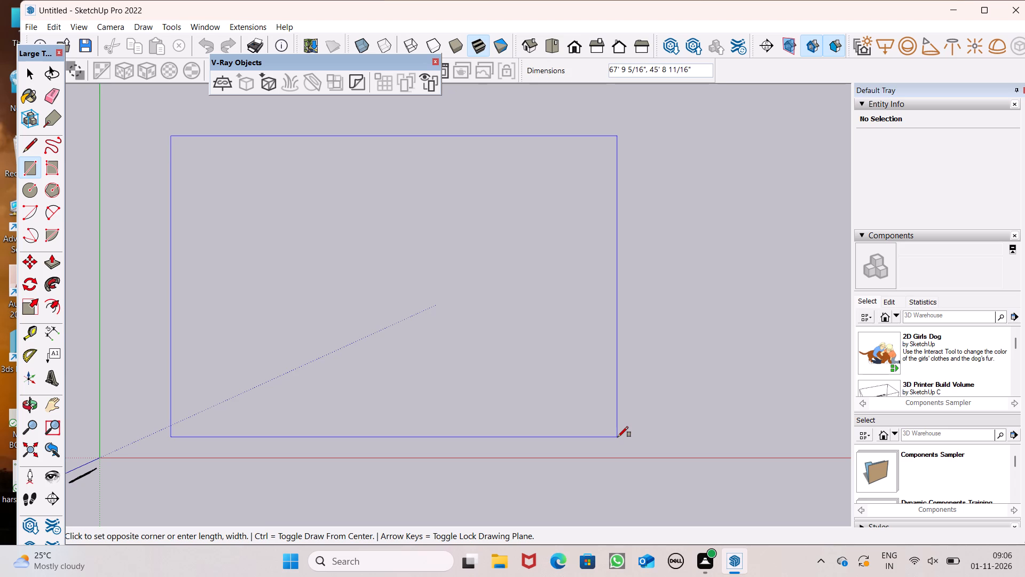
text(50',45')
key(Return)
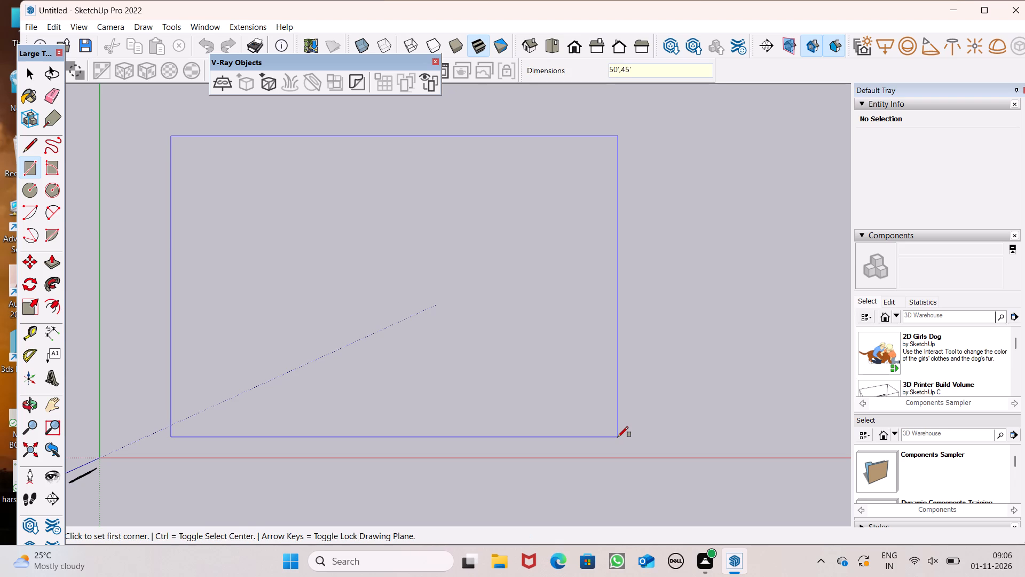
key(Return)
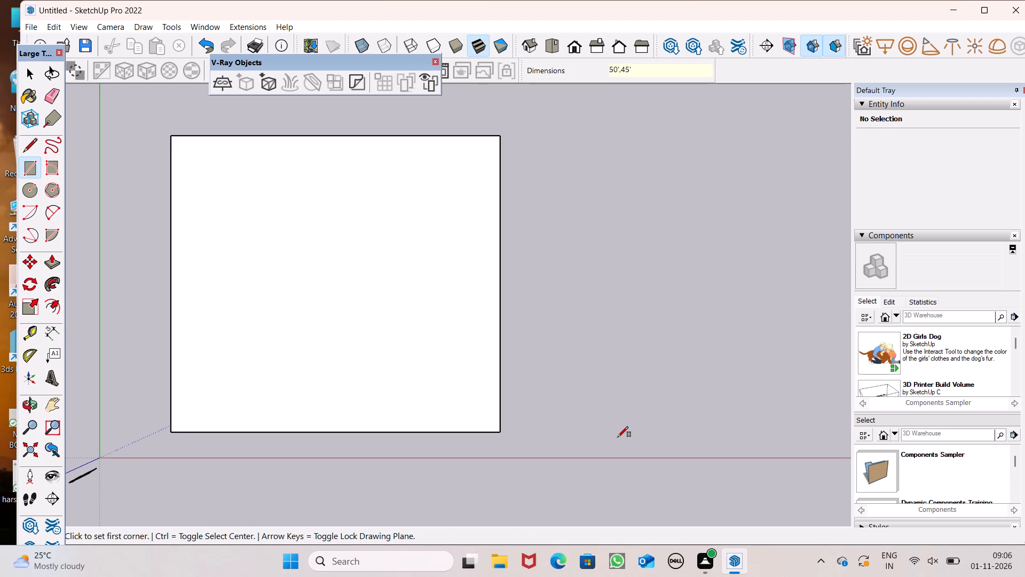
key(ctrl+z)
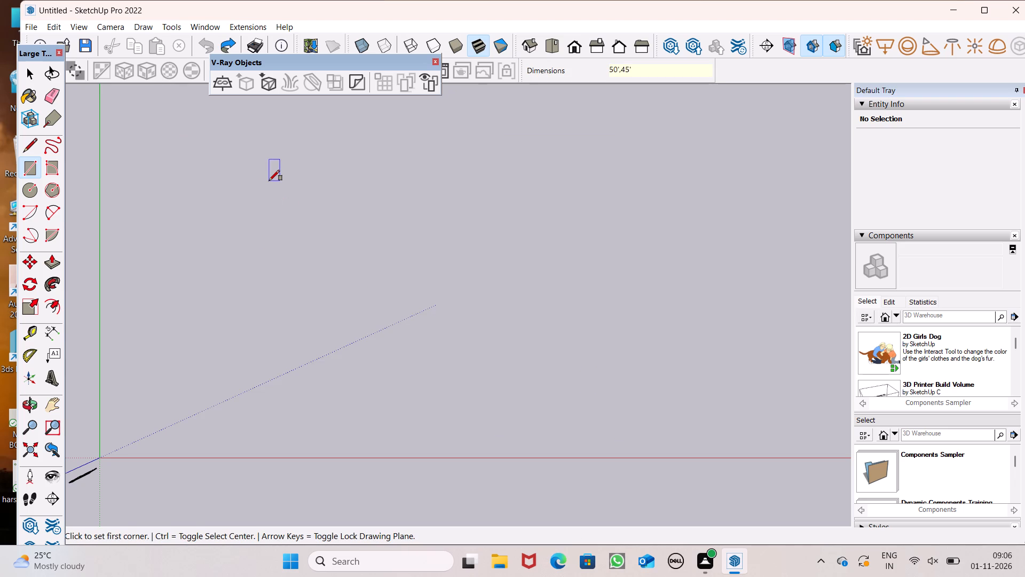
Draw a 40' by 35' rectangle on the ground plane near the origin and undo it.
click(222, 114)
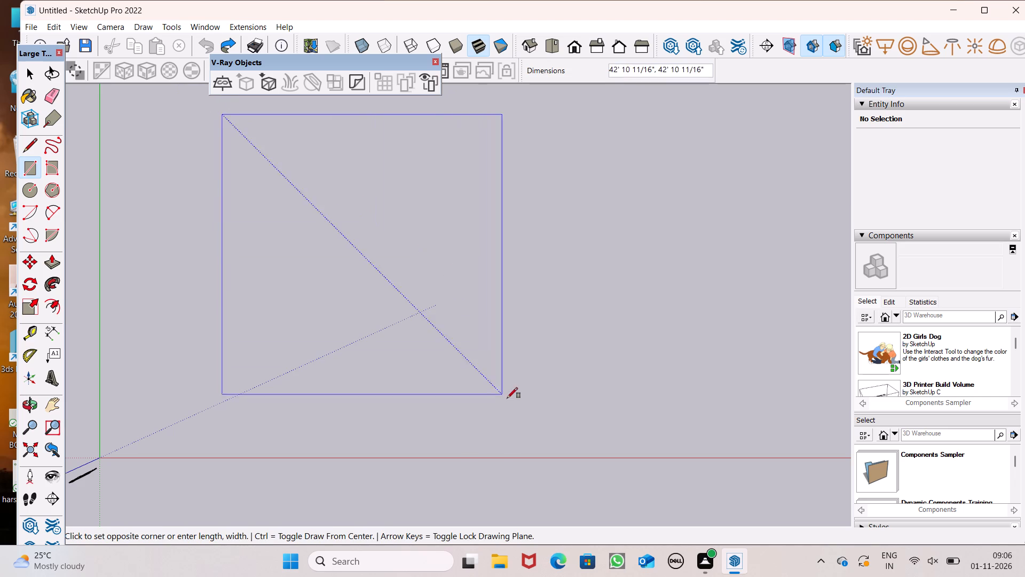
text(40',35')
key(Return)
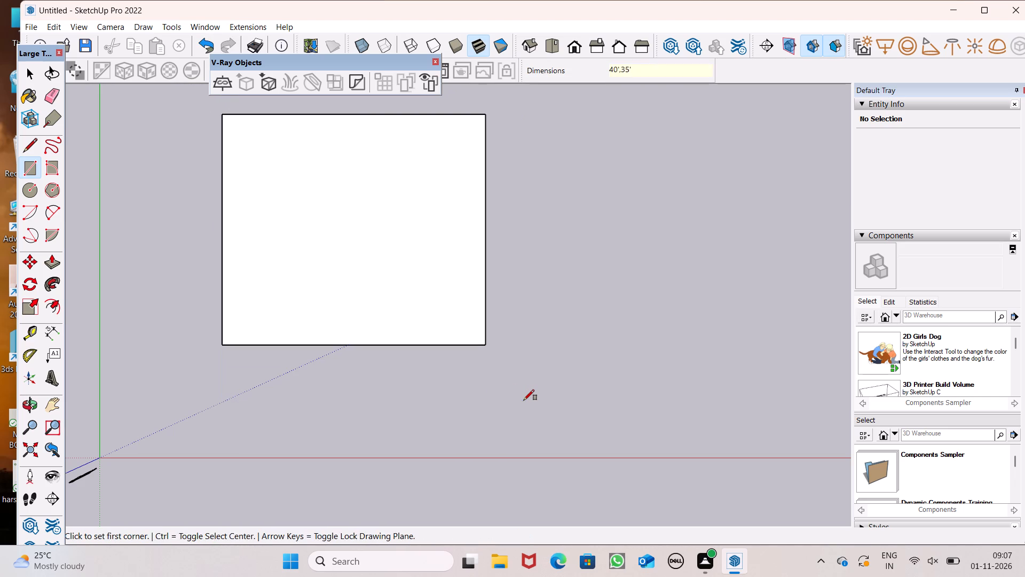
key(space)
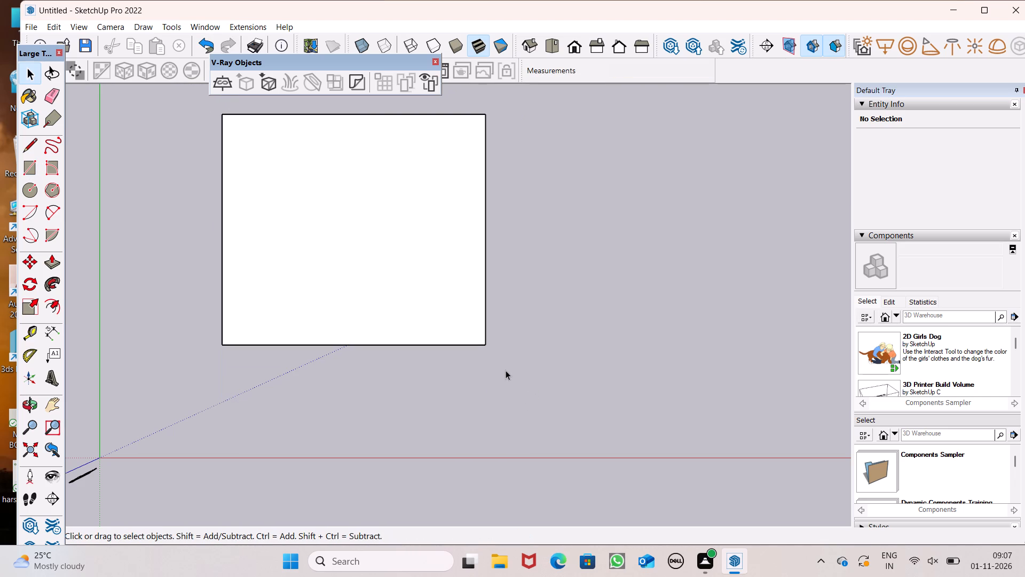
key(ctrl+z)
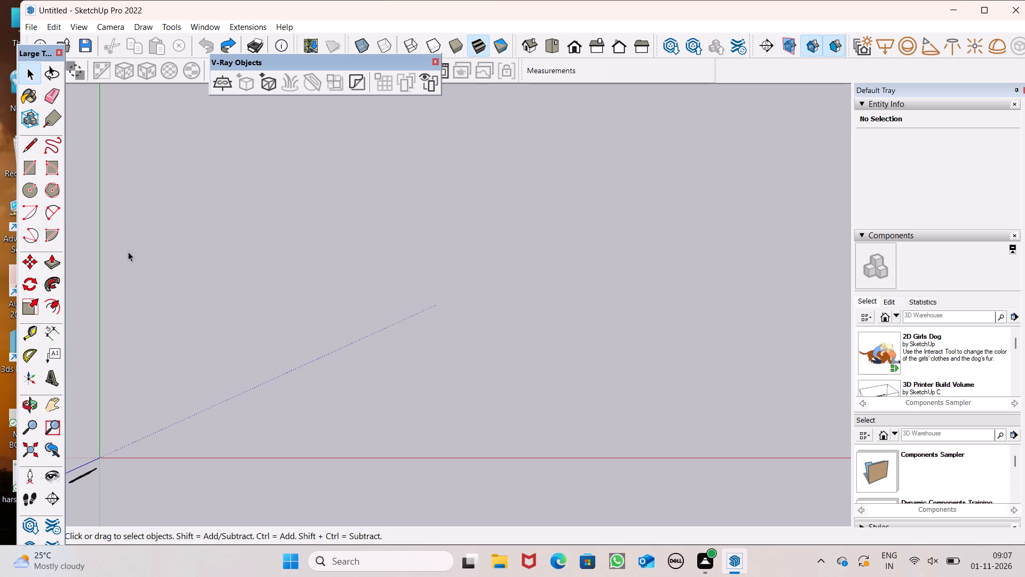
Draw a 40' by 40' rectangle on the ground plane between the positive red and green axes.
click(30, 169)
drag(235, 120, 234, 126)
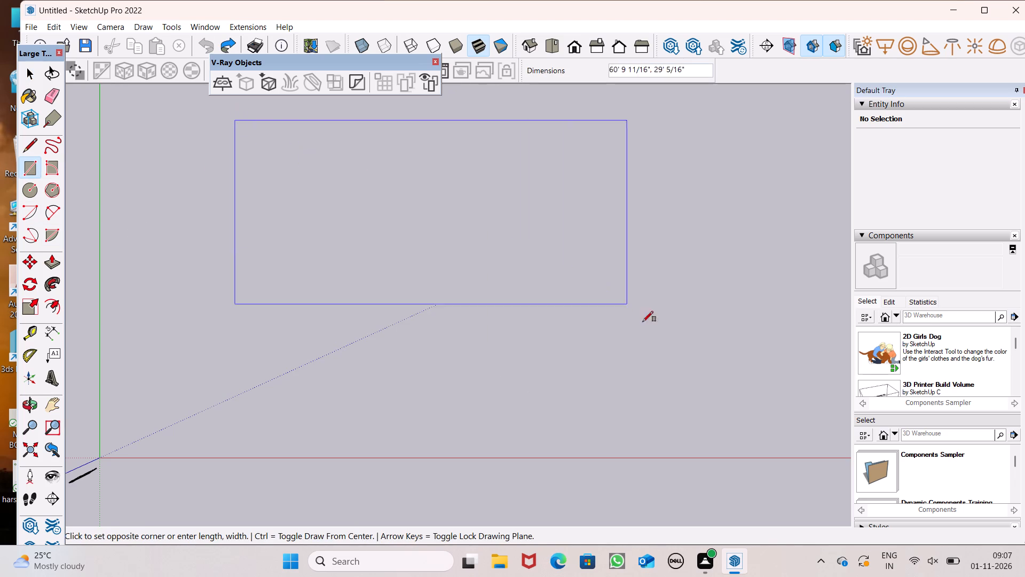
text(40',40')
key(Return)
key(space)
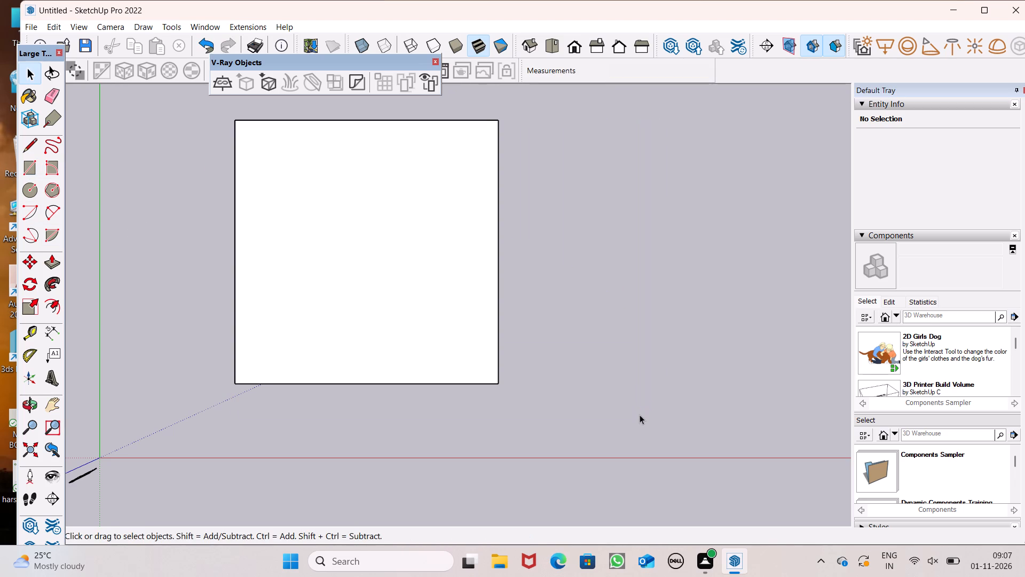
Push/Pull the square face upward to a thickness of 9" to form a base slab.
scroll(458, 321, down, 2)
middle_drag(440, 333, 430, 72)
scroll(430, 72, up, 1)
scroll(430, 163, up, 1)
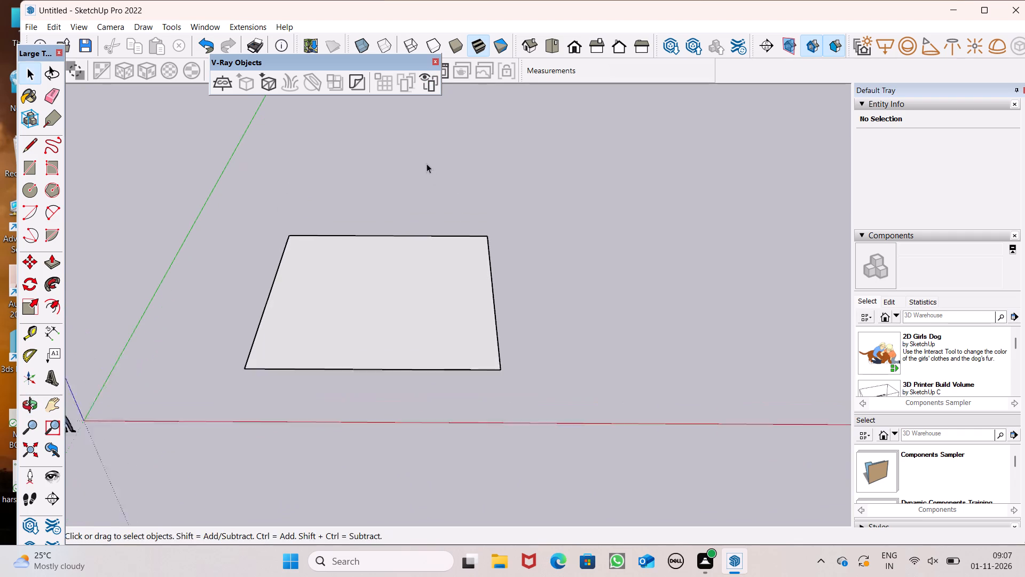
scroll(427, 163, up, 1)
click(52, 260)
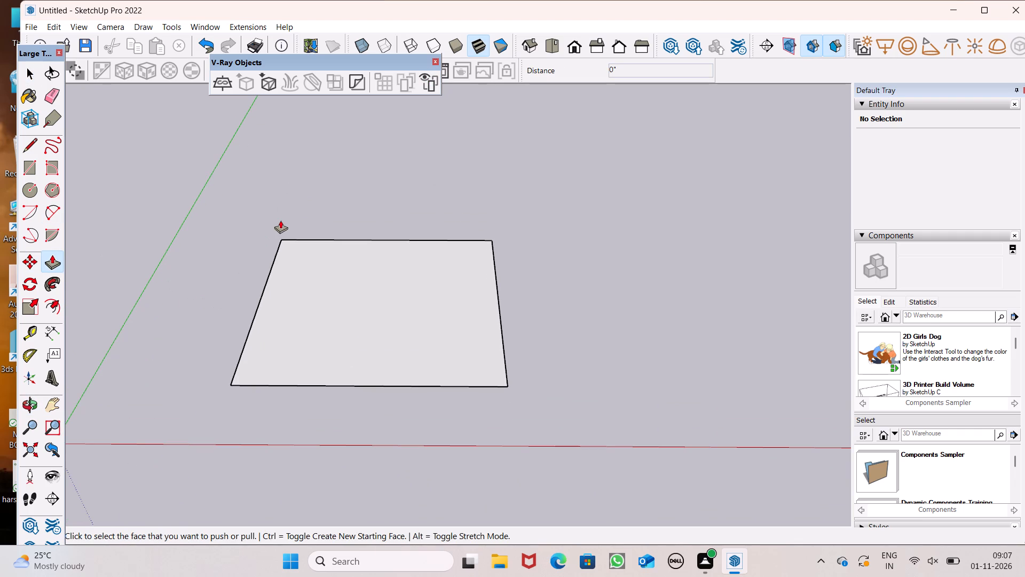
scroll(291, 230, up, 1)
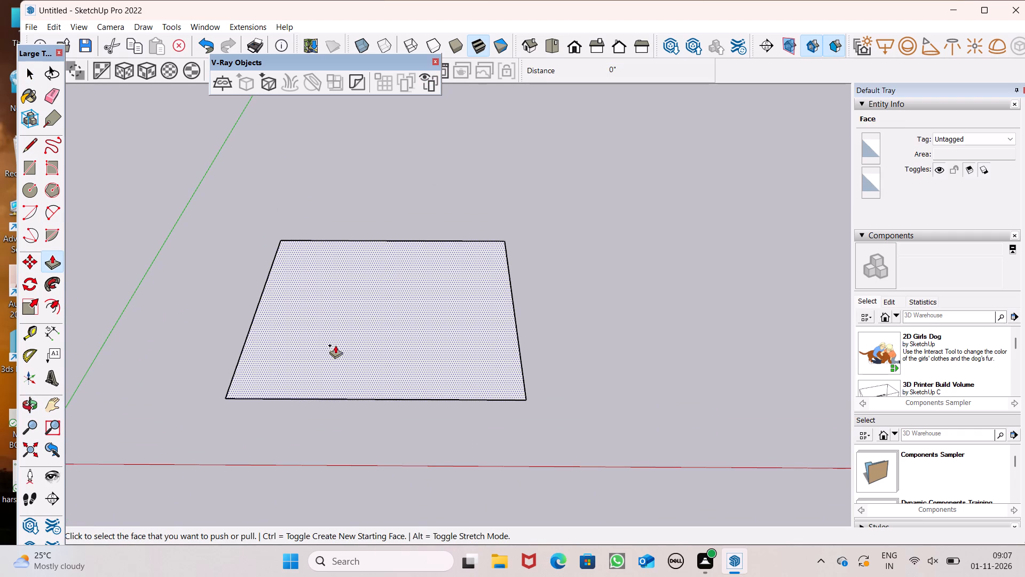
drag(338, 350, 373, 227)
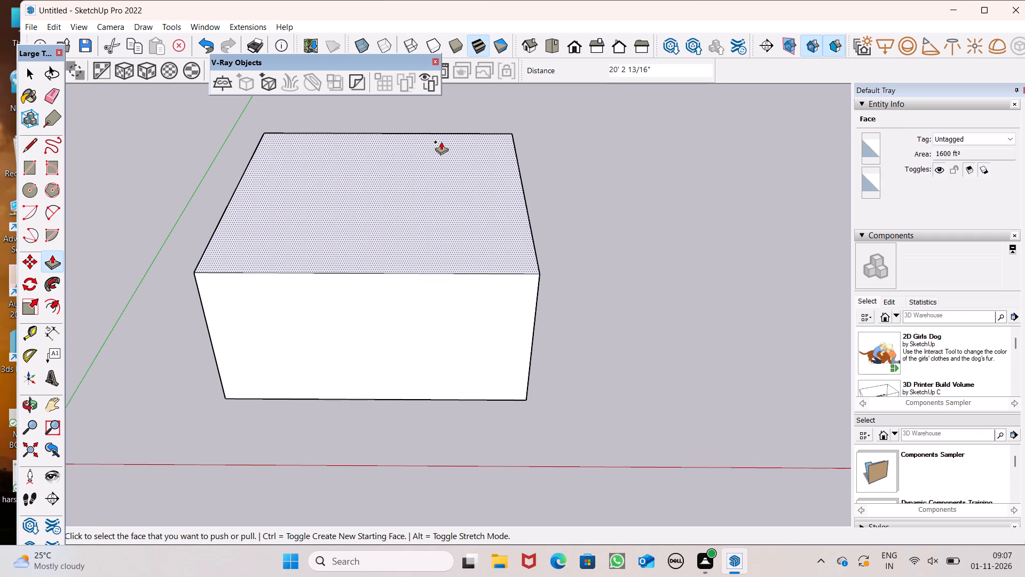
text(9")
key(Return)
key(space)
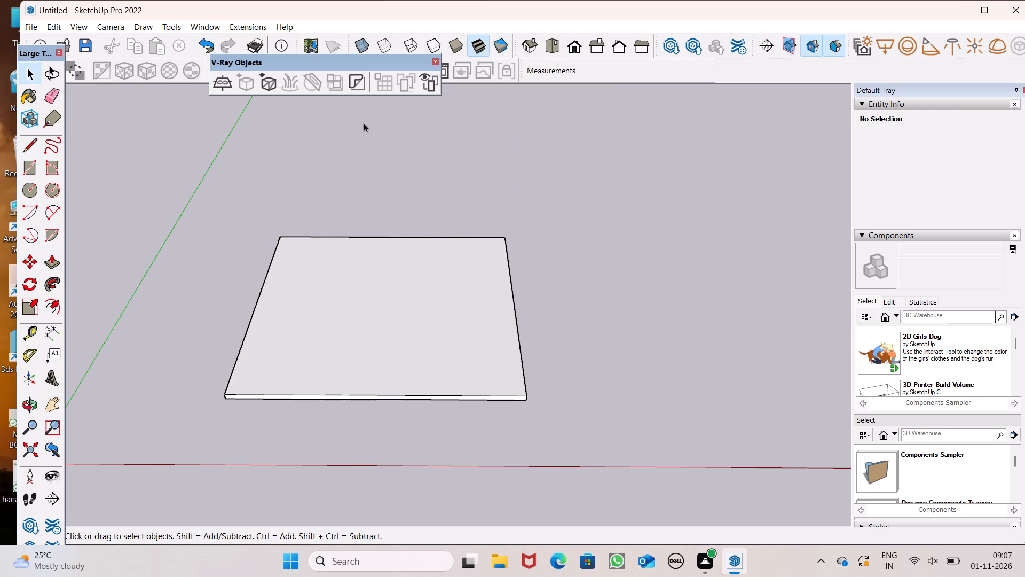
Offset the outline of the slab's top face inward by 9" to mark the outer wall thickness.
click(558, 51)
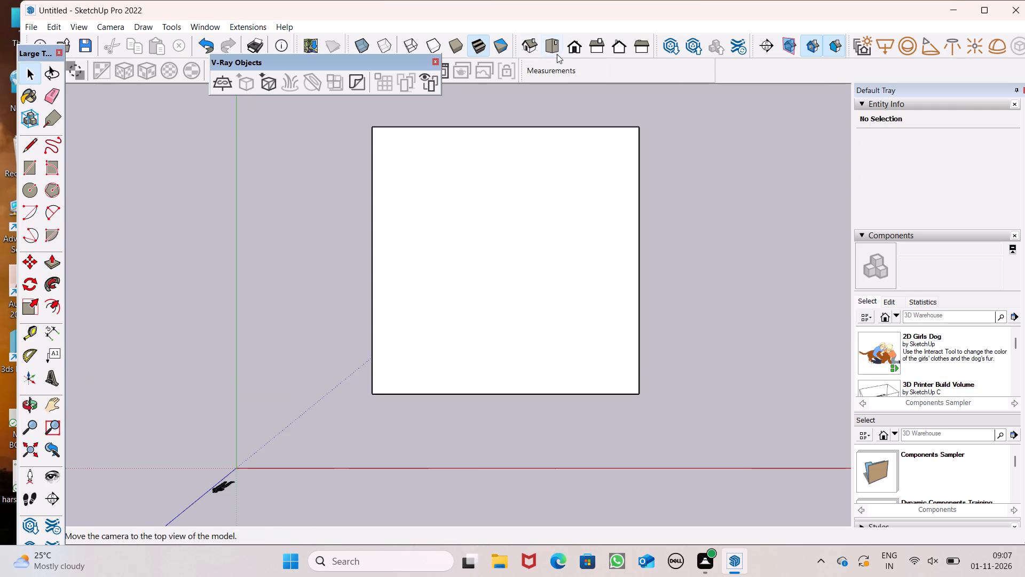
scroll(265, 309, down, 2)
middle_click(451, 401)
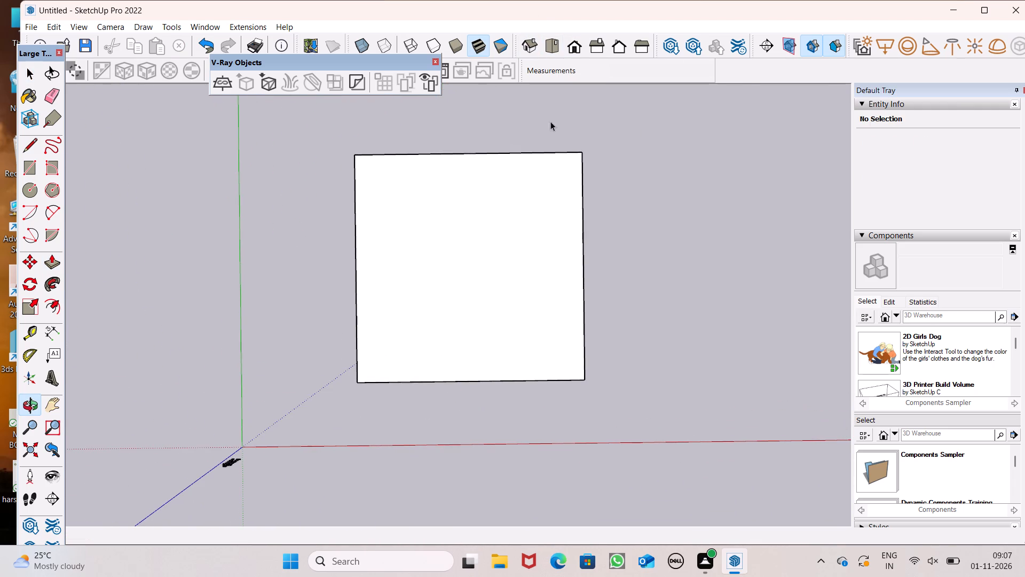
click(551, 51)
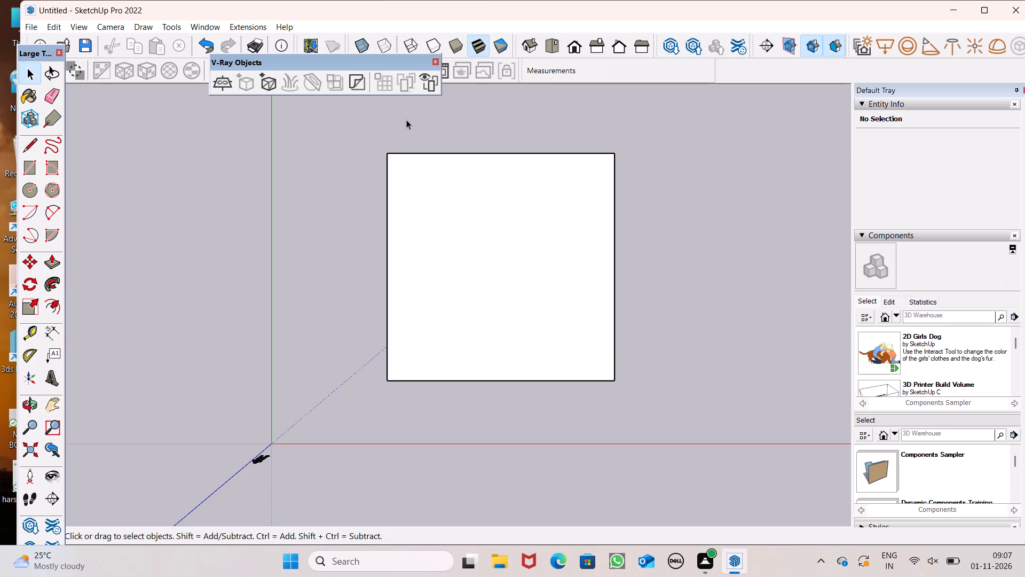
scroll(401, 120, down, 1)
scroll(696, 102, up, 1)
scroll(535, 132, down, 1)
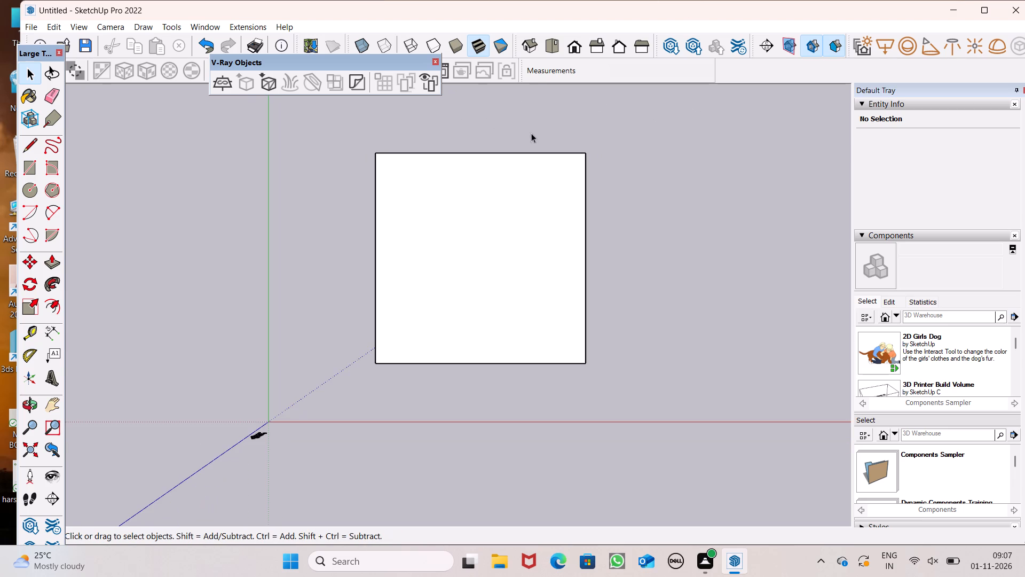
click(51, 314)
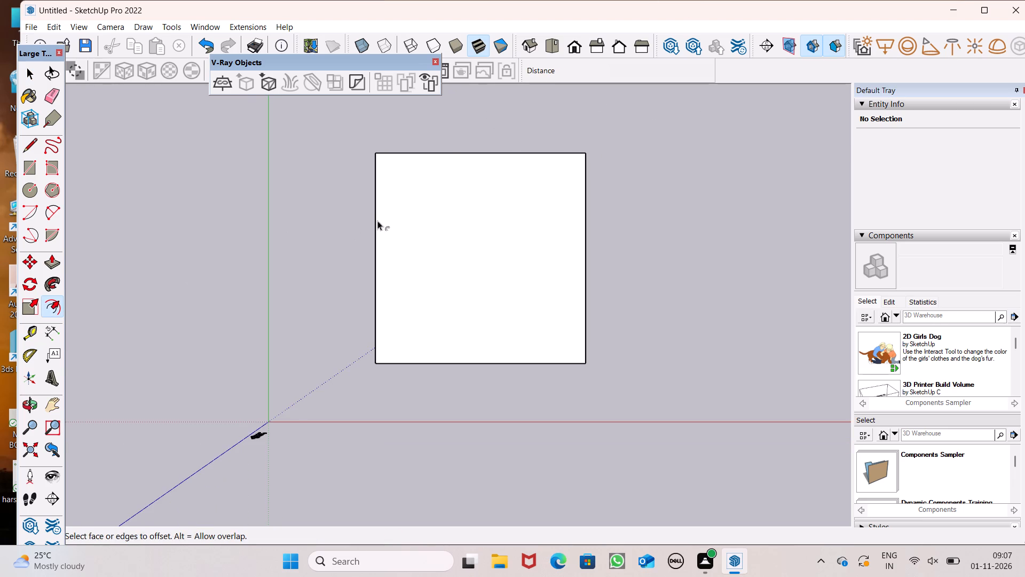
drag(448, 180, 448, 190)
text(9")
key(Return)
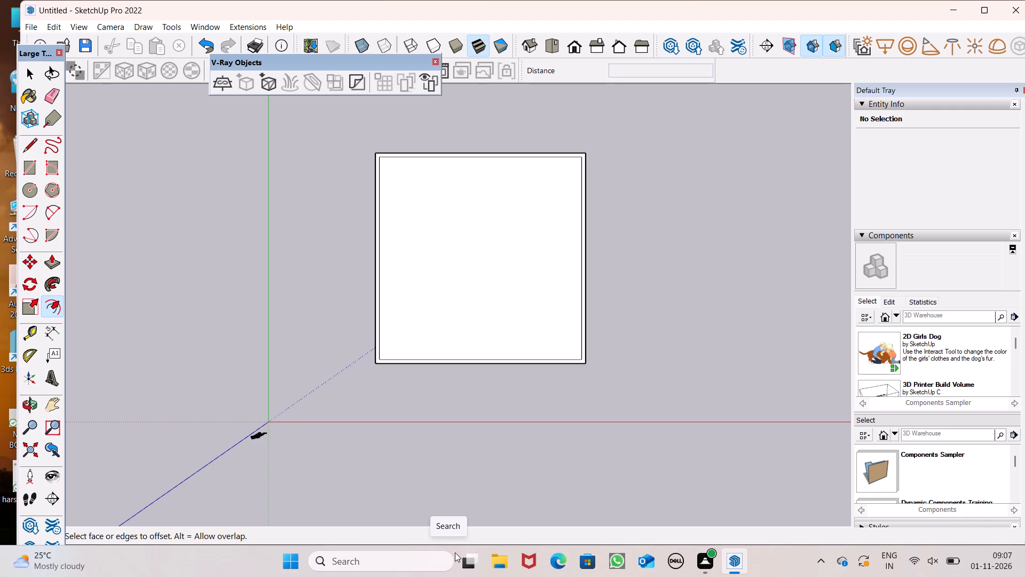
click(680, 276)
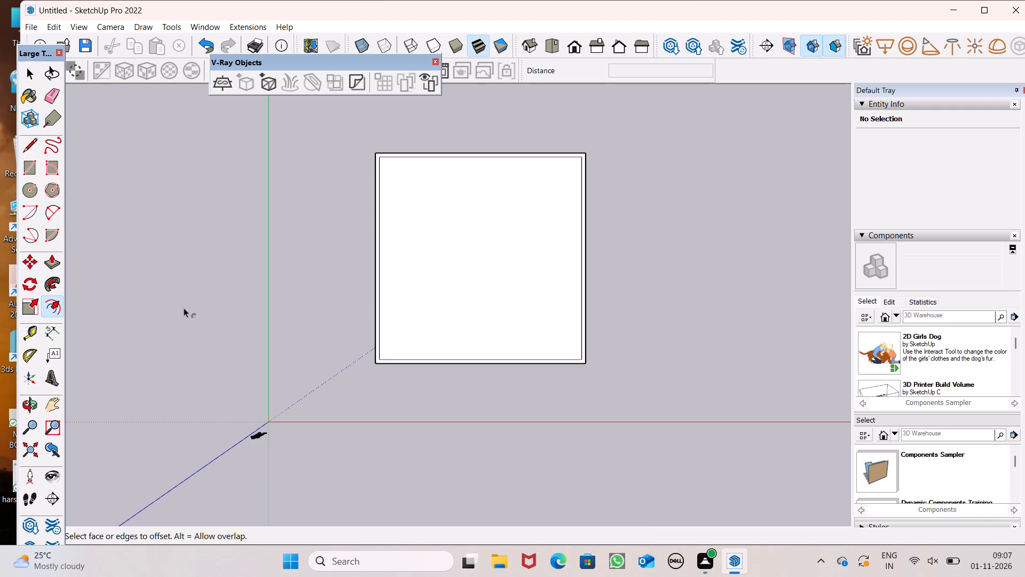
key(space)
click(182, 306)
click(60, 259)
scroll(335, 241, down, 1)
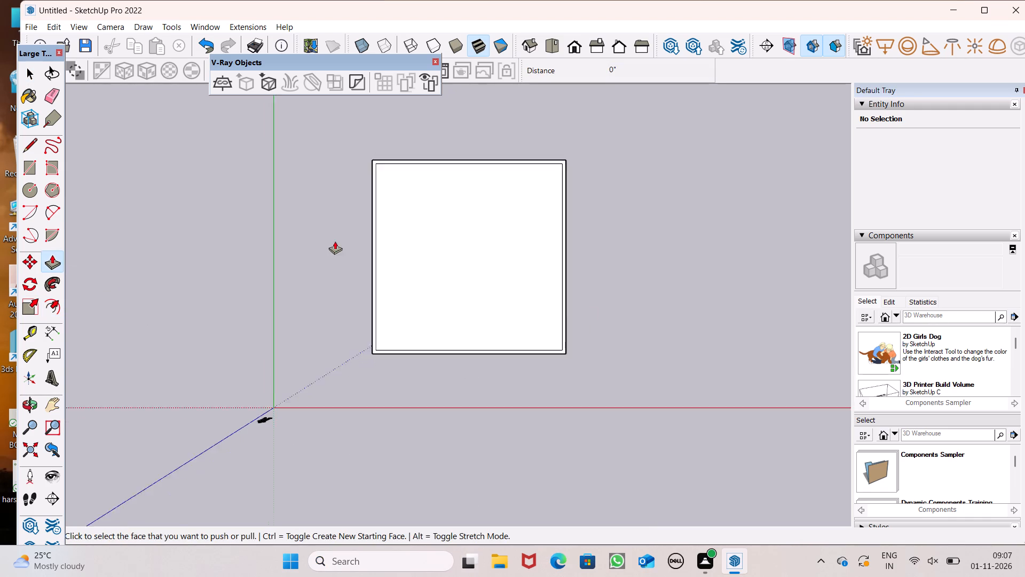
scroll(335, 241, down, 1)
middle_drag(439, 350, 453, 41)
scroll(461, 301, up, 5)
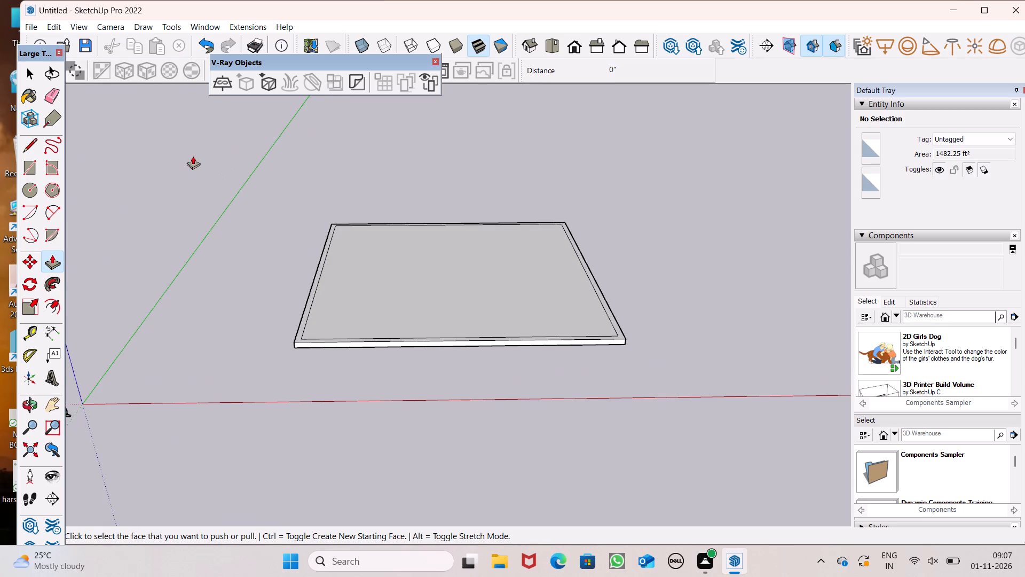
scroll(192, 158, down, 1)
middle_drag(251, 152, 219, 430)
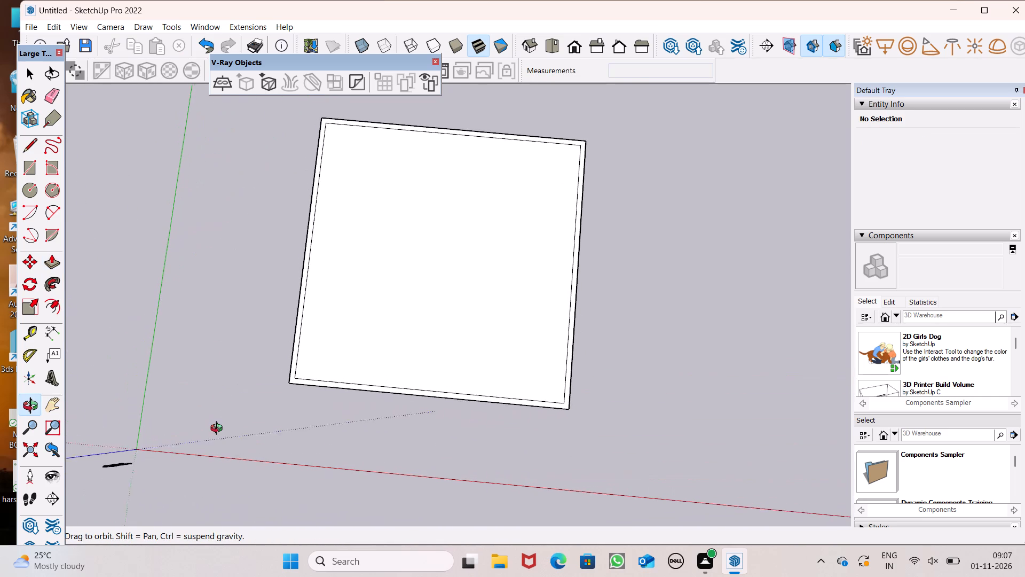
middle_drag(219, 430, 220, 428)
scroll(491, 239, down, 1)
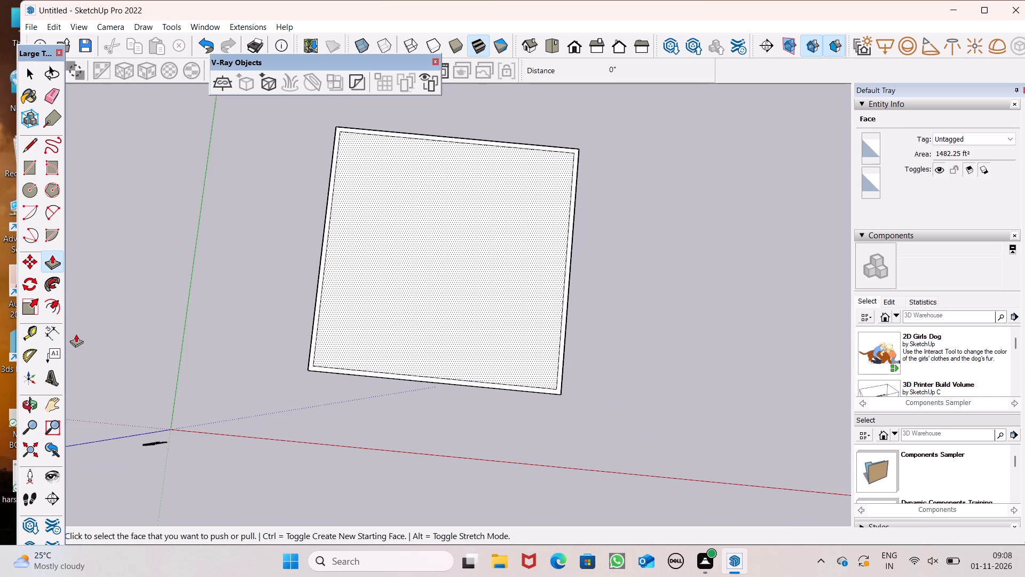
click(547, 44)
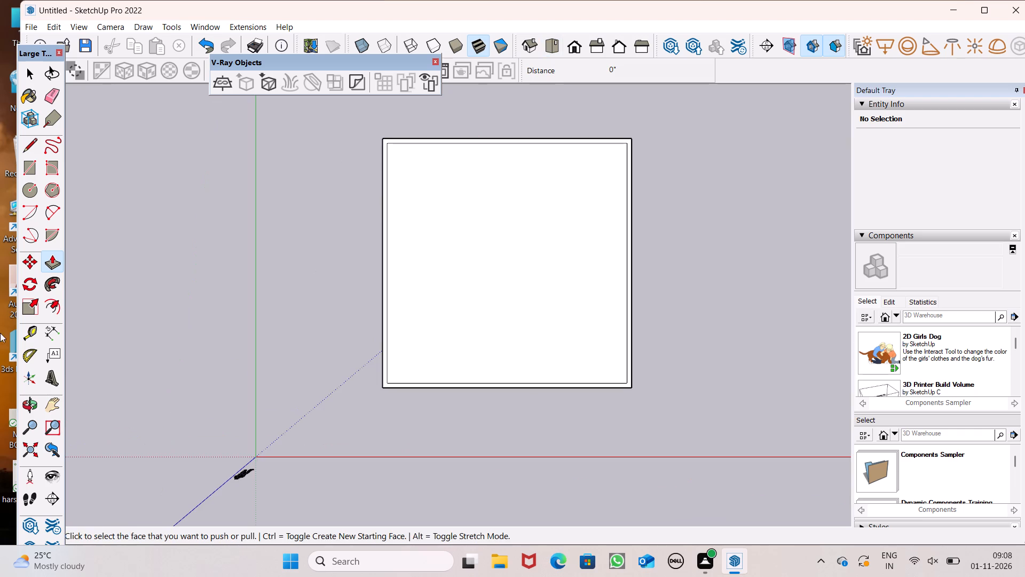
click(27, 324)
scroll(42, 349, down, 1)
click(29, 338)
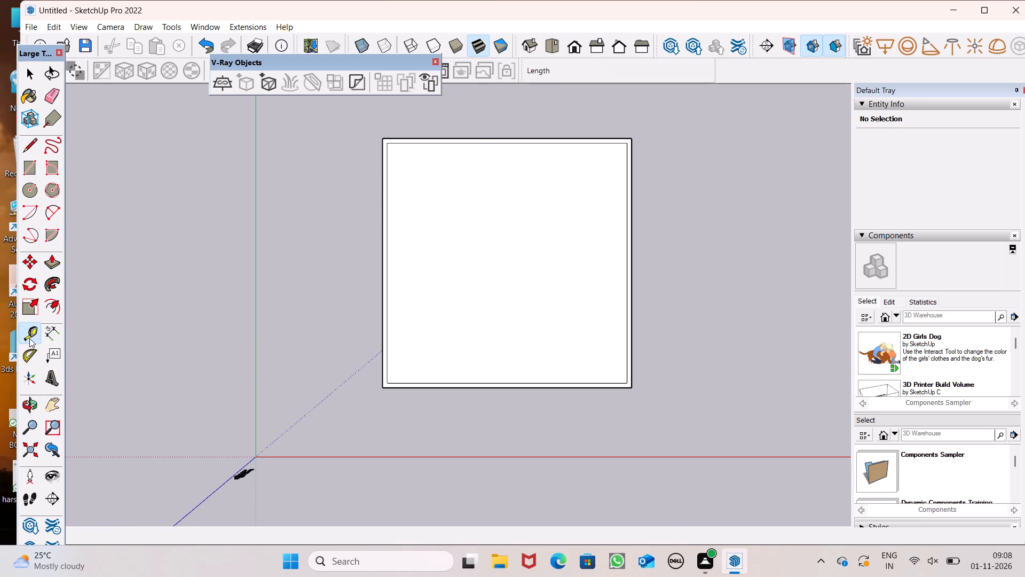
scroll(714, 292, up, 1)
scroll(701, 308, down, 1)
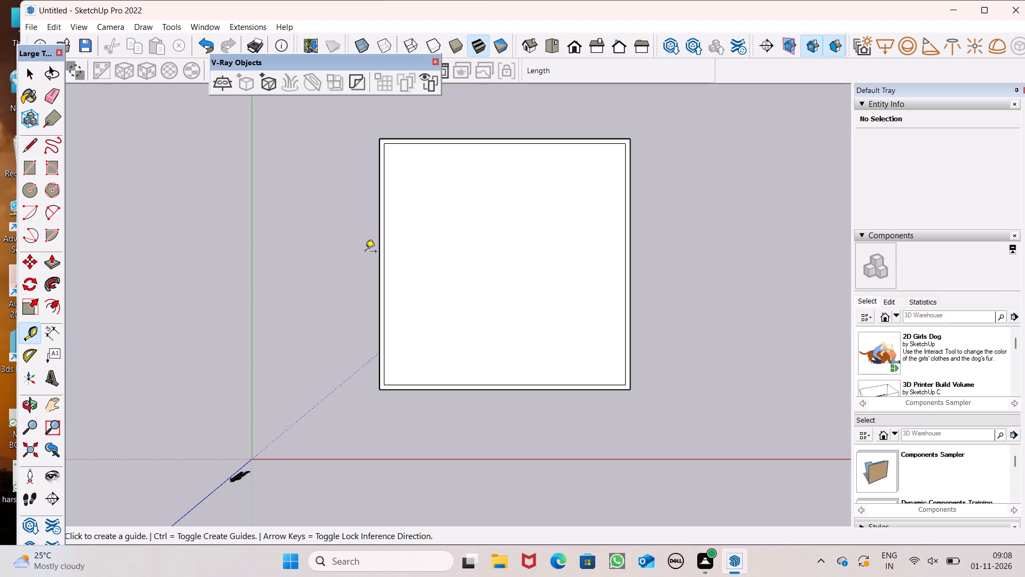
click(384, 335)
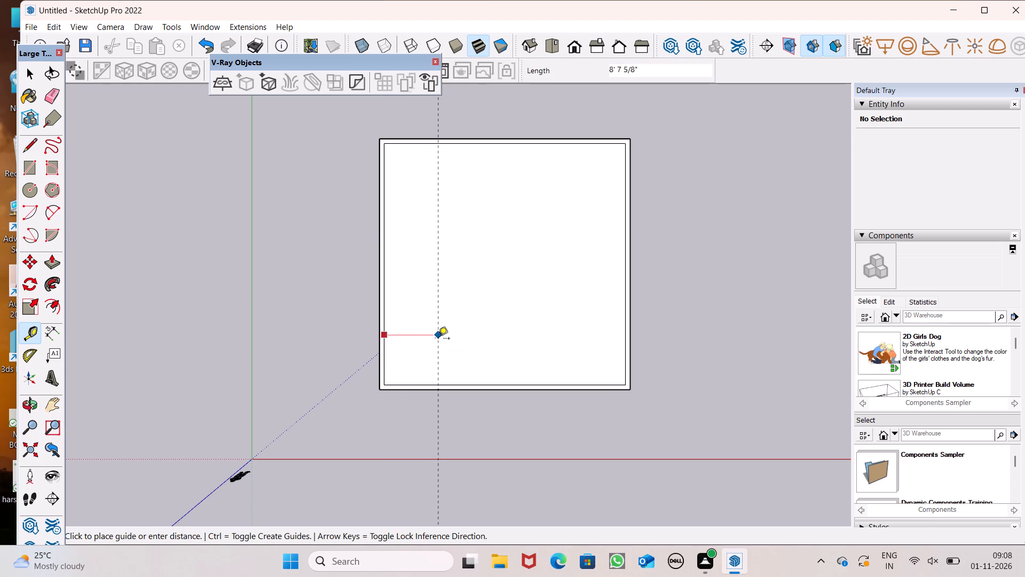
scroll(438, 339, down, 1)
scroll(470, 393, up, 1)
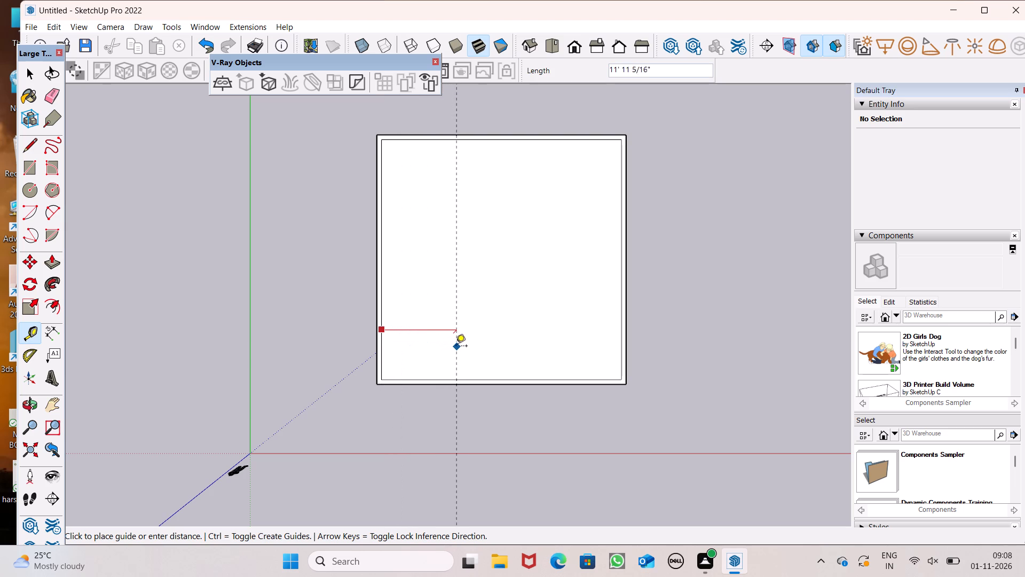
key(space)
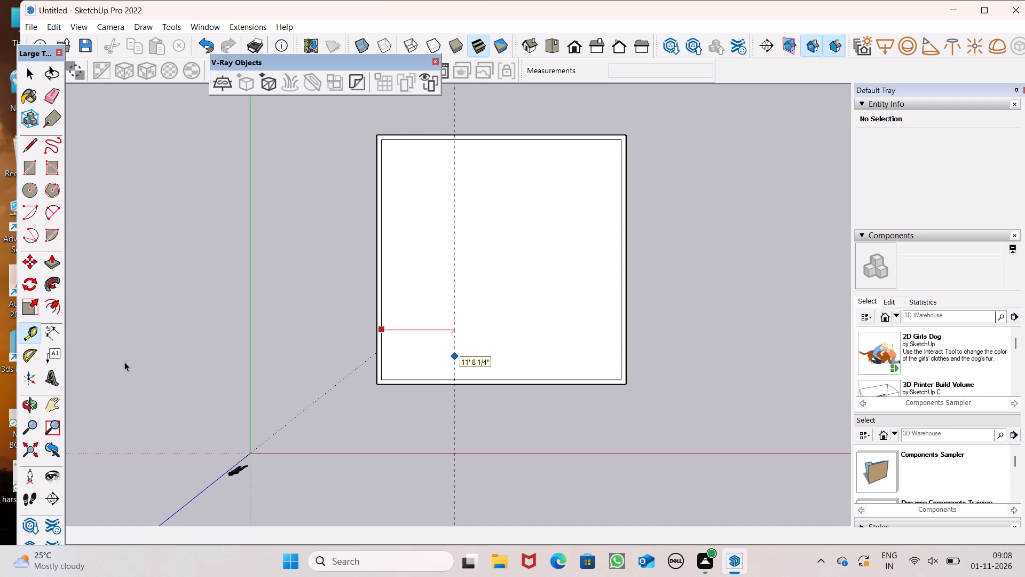
Place a guide about 5' 6" inside the front inner wall line and a second one 6" from it towards the front.
click(36, 333)
scroll(756, 375, up, 1)
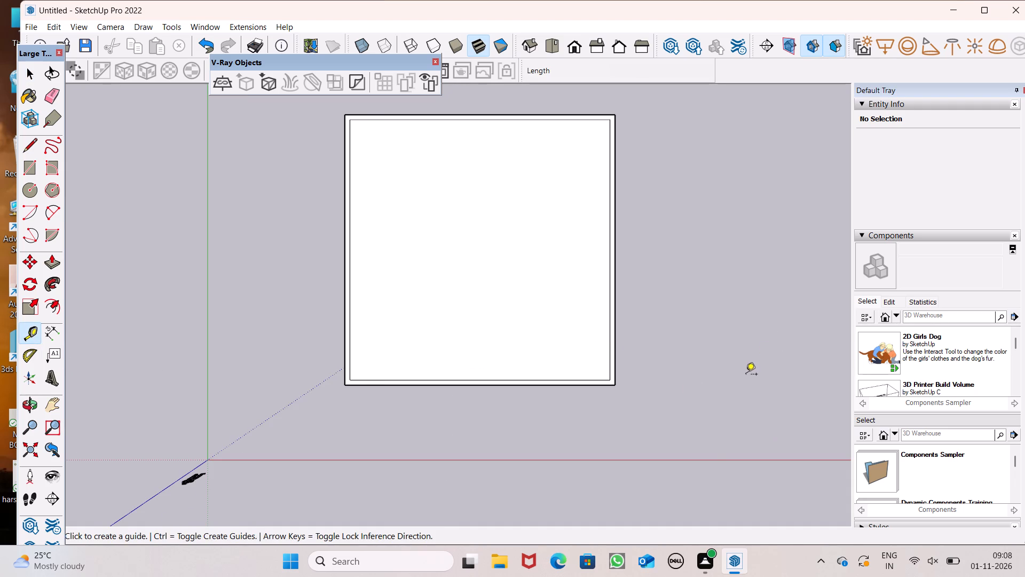
middle_drag(746, 375, 737, 380)
scroll(728, 303, up, 1)
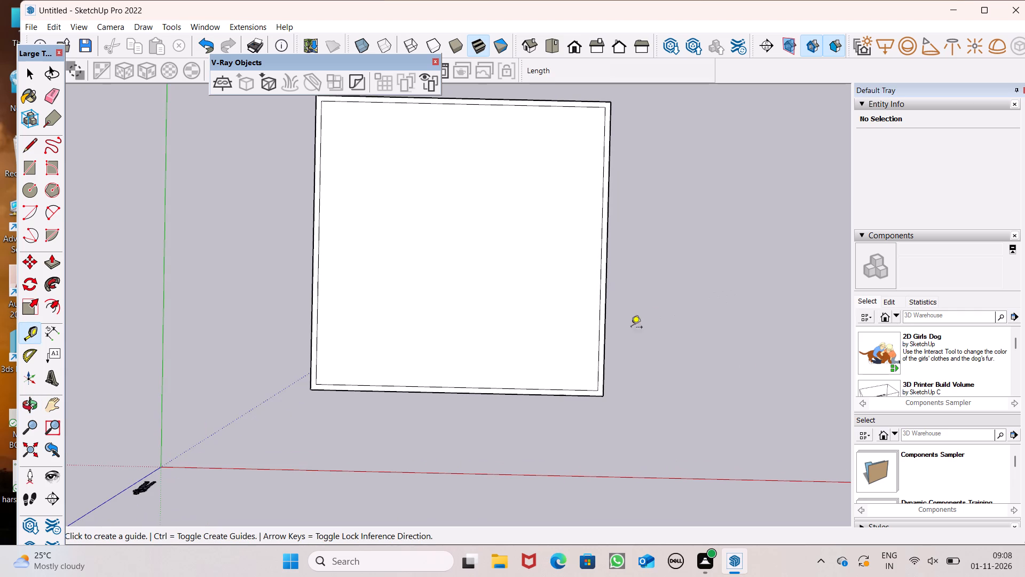
click(385, 386)
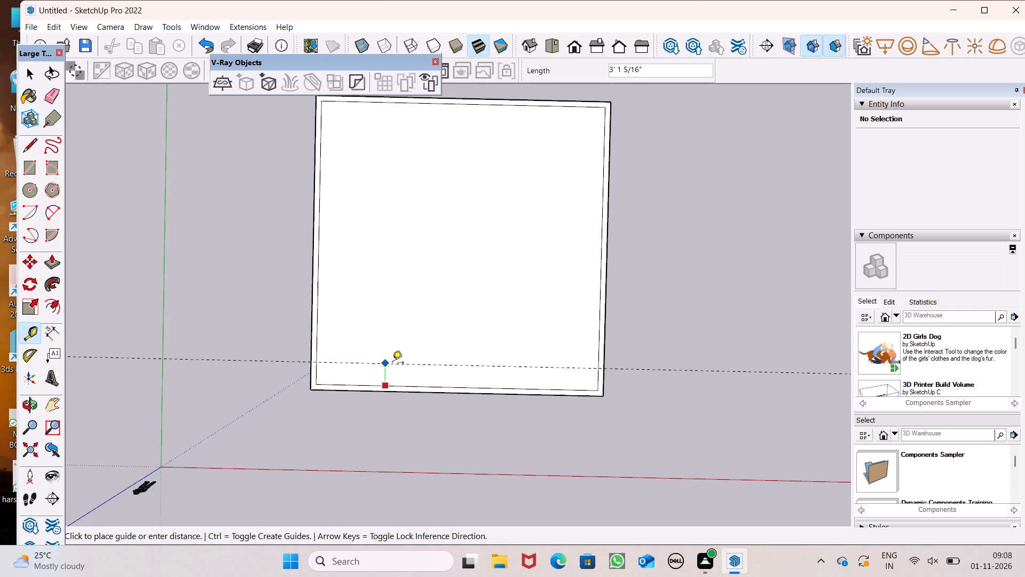
scroll(392, 360, up, 1)
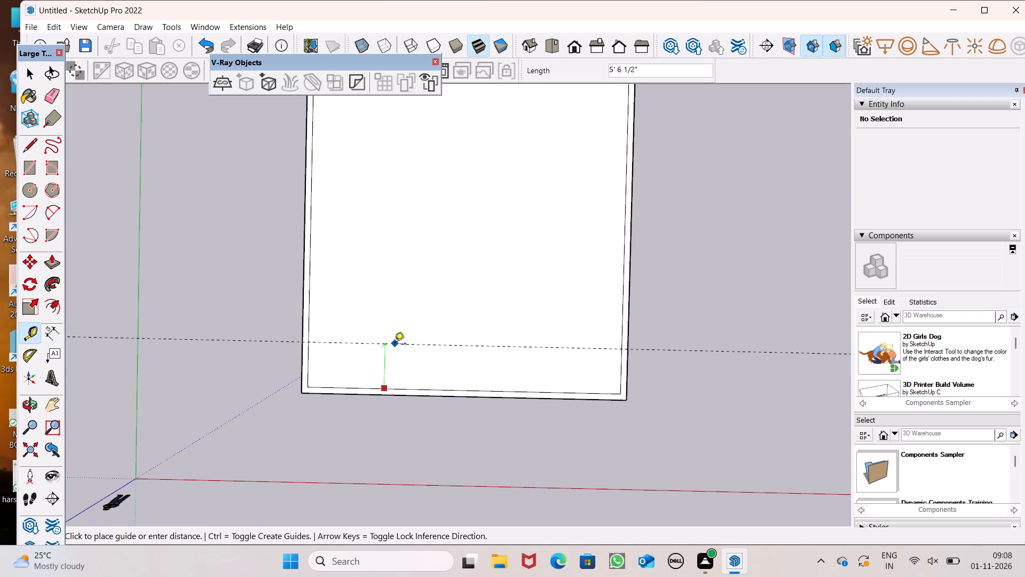
click(395, 345)
click(393, 347)
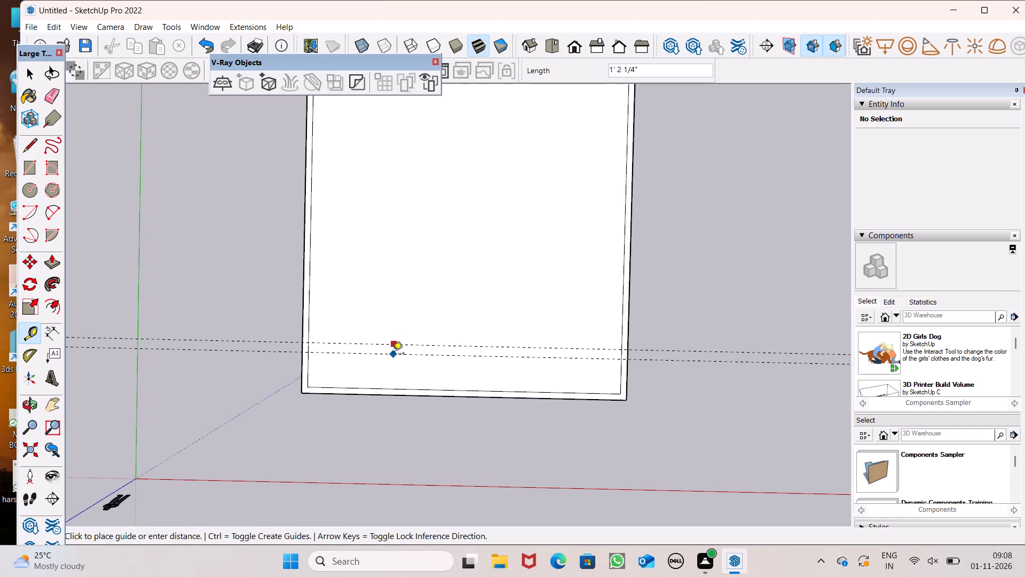
text(6")
key(Return)
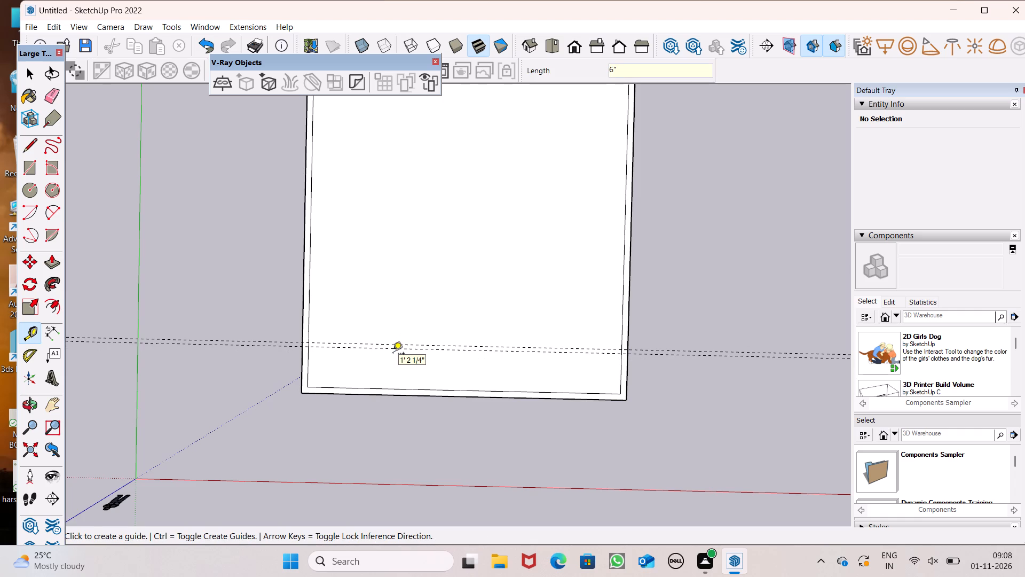
Place a guide about 22' from the left inner wall line and a second one 6" further to the right.
click(309, 308)
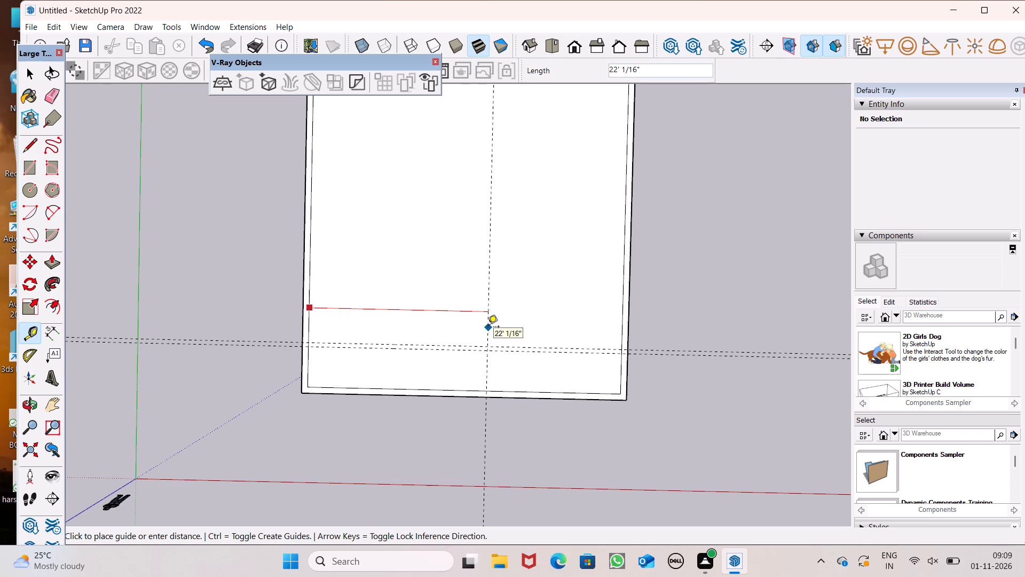
click(488, 328)
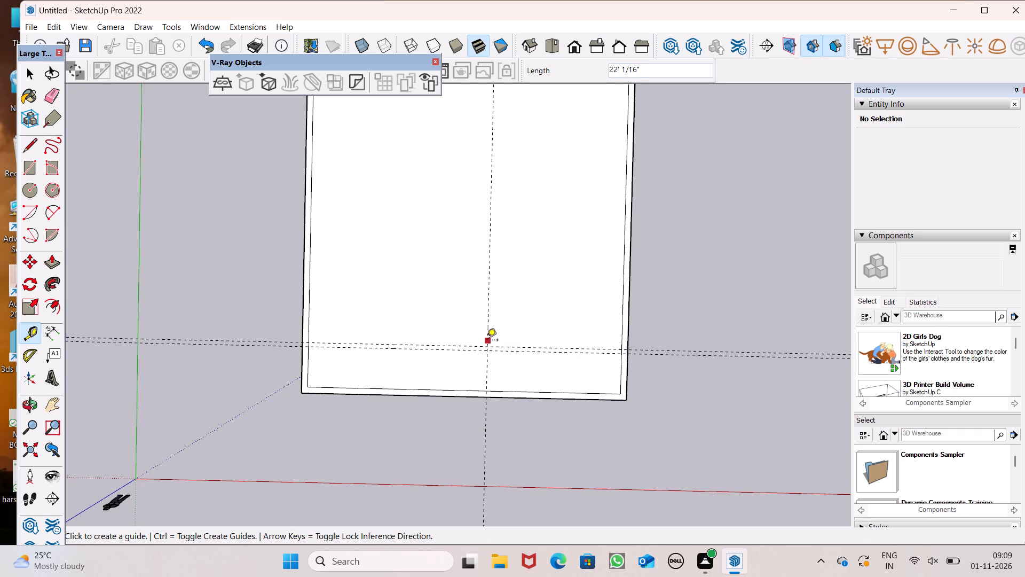
click(486, 339)
text(6")
key(Return)
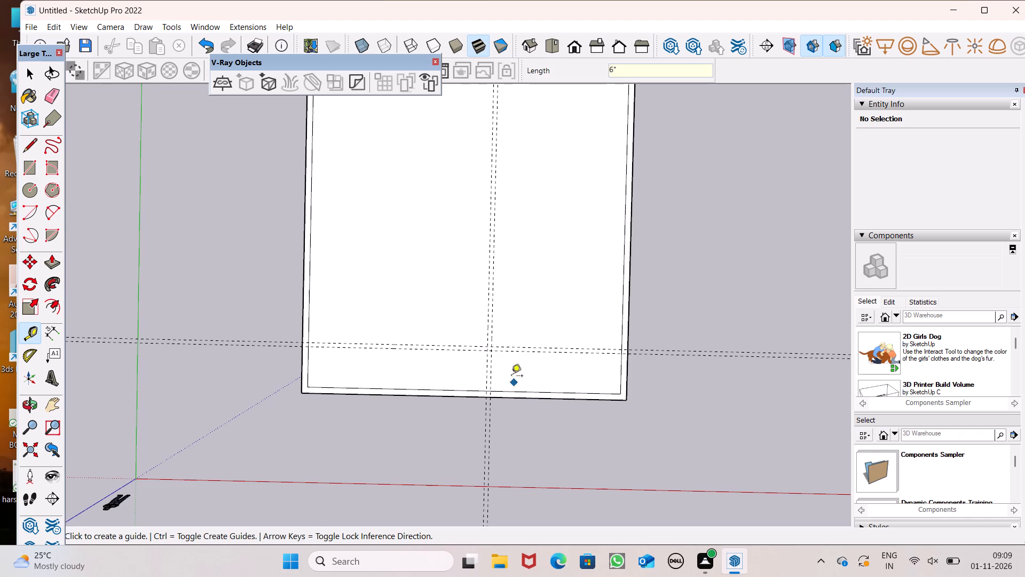
Place a guide about 2' 3" in front of the existing red-axis guide pair and another 6" closer to the front edge.
scroll(509, 369, up, 3)
click(502, 348)
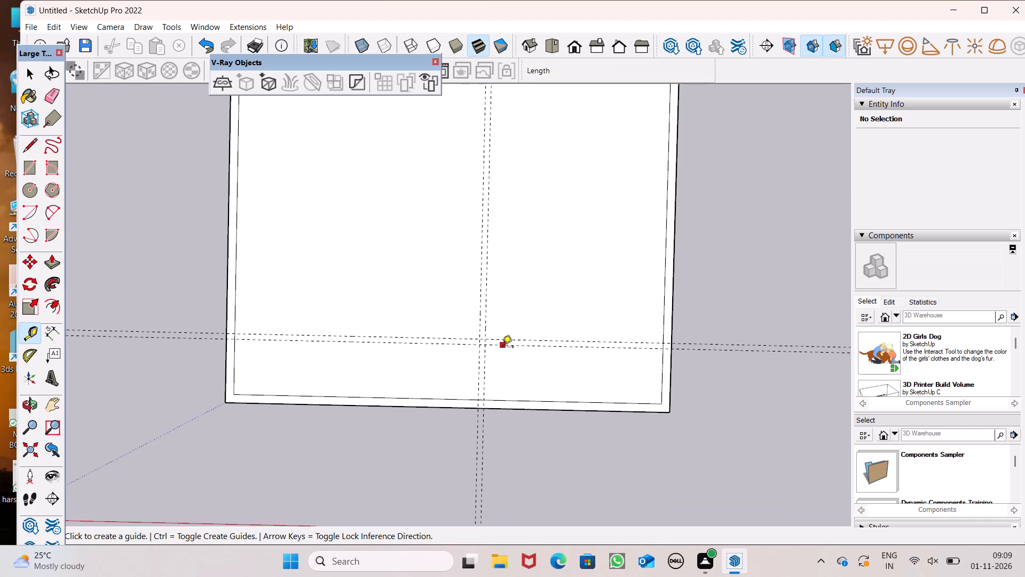
click(517, 370)
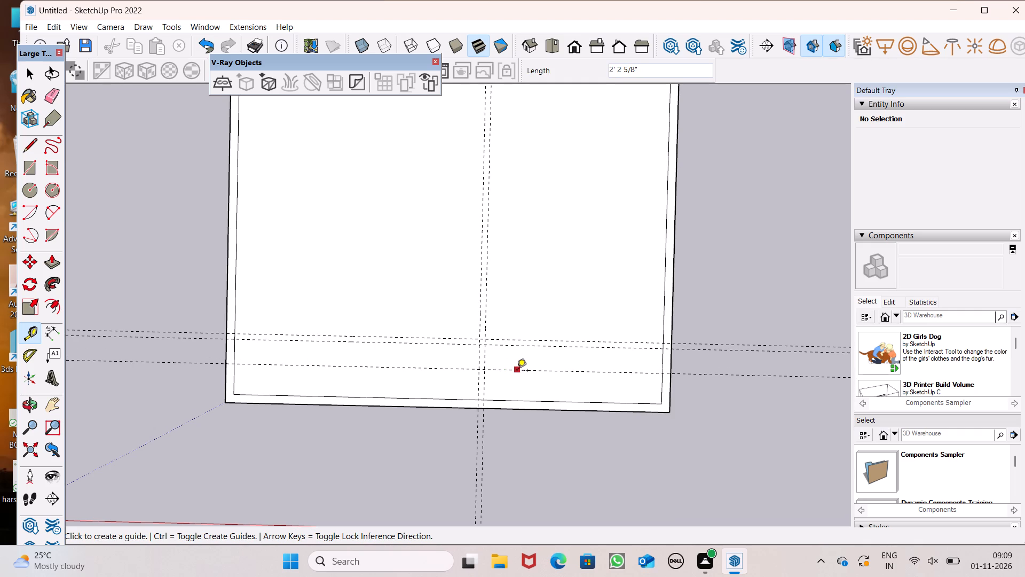
click(517, 372)
text(6")
key(Return)
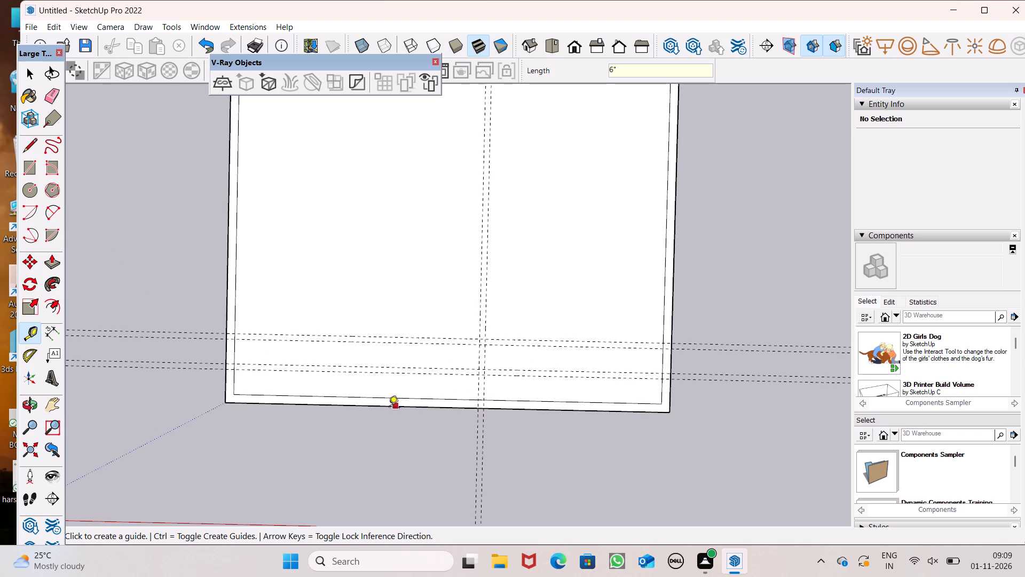
From top view, place a guide a short distance inside the right inner wall line and a second one 6" further inward.
scroll(231, 386, down, 1)
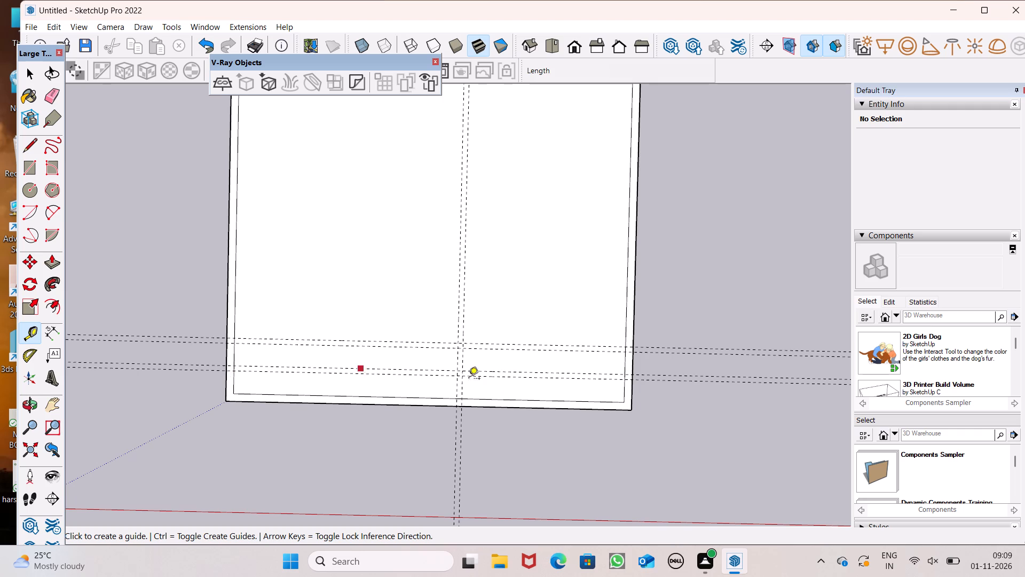
middle_drag(562, 413, 333, 406)
scroll(686, 275, down, 5)
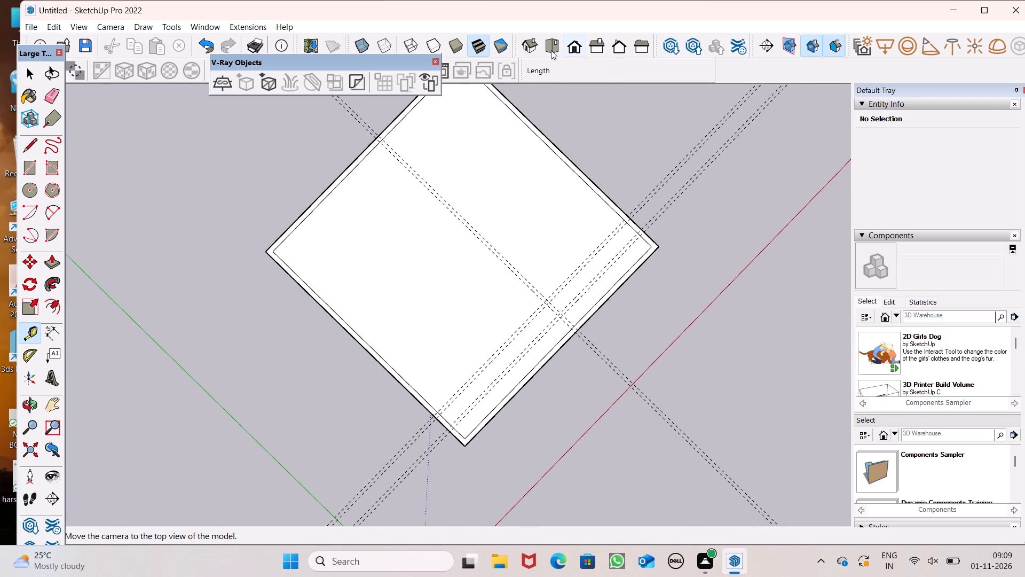
click(571, 41)
click(556, 46)
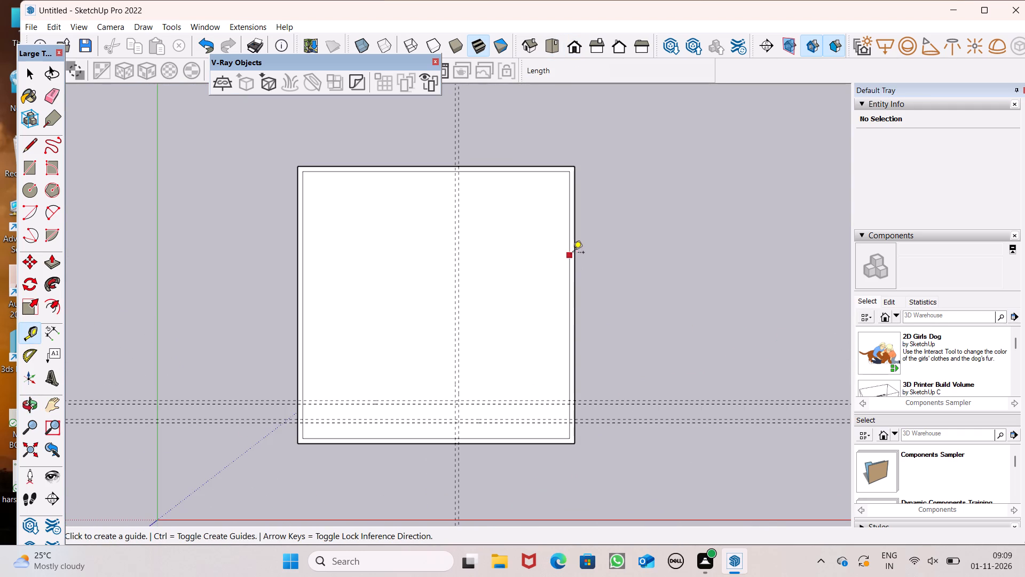
scroll(573, 252, up, 1)
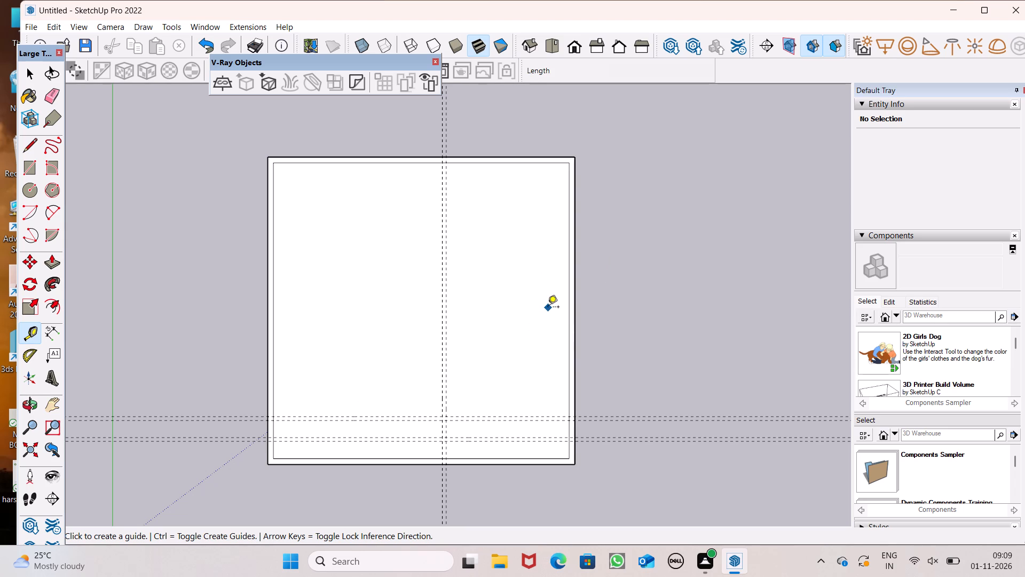
click(566, 356)
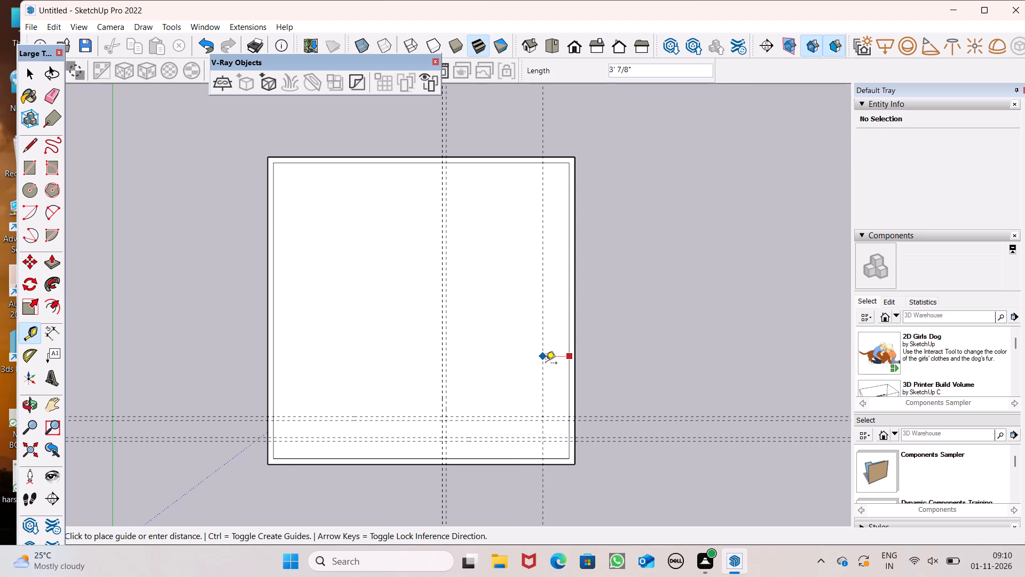
click(548, 363)
click(546, 362)
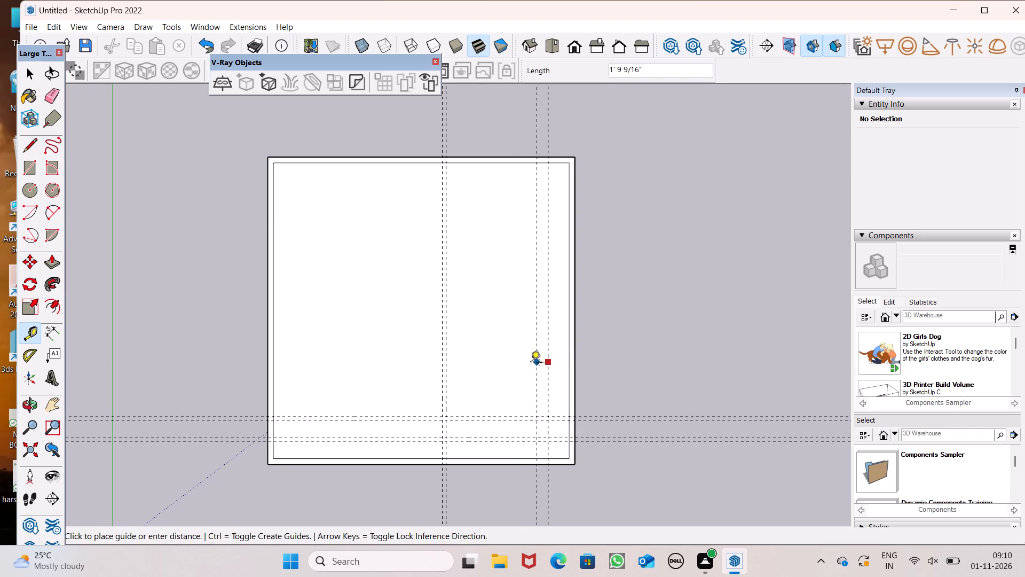
text(6")
key(Return)
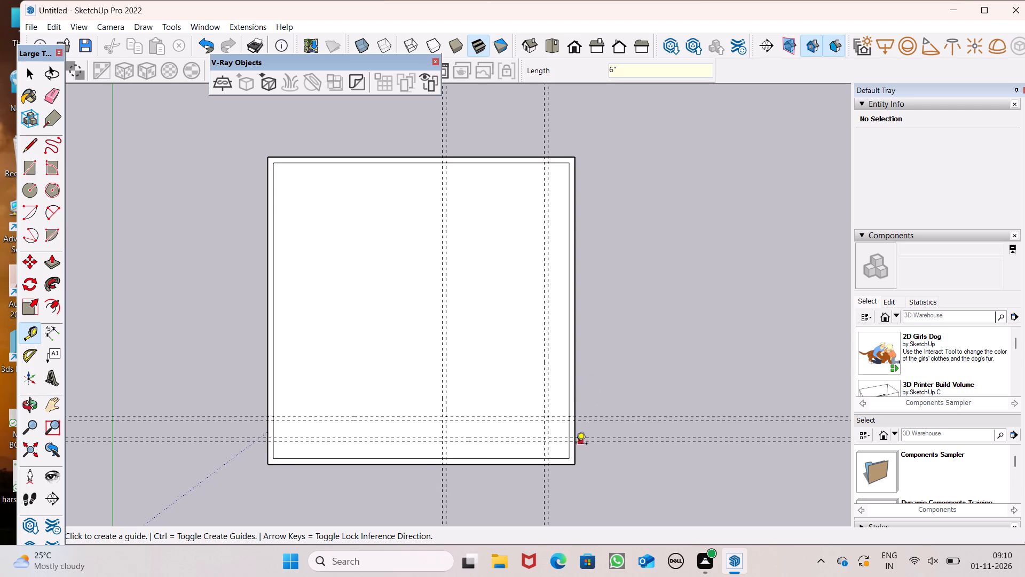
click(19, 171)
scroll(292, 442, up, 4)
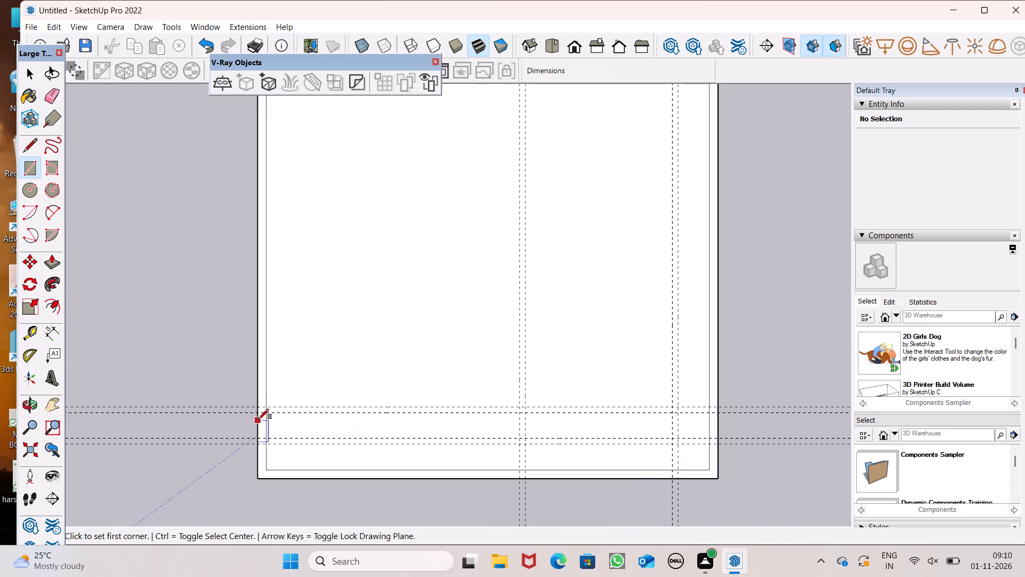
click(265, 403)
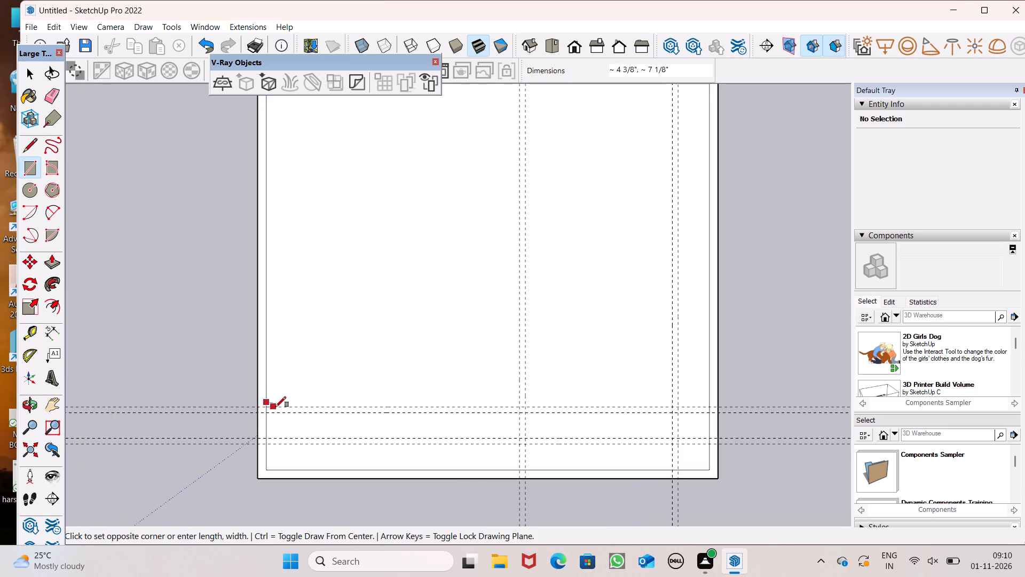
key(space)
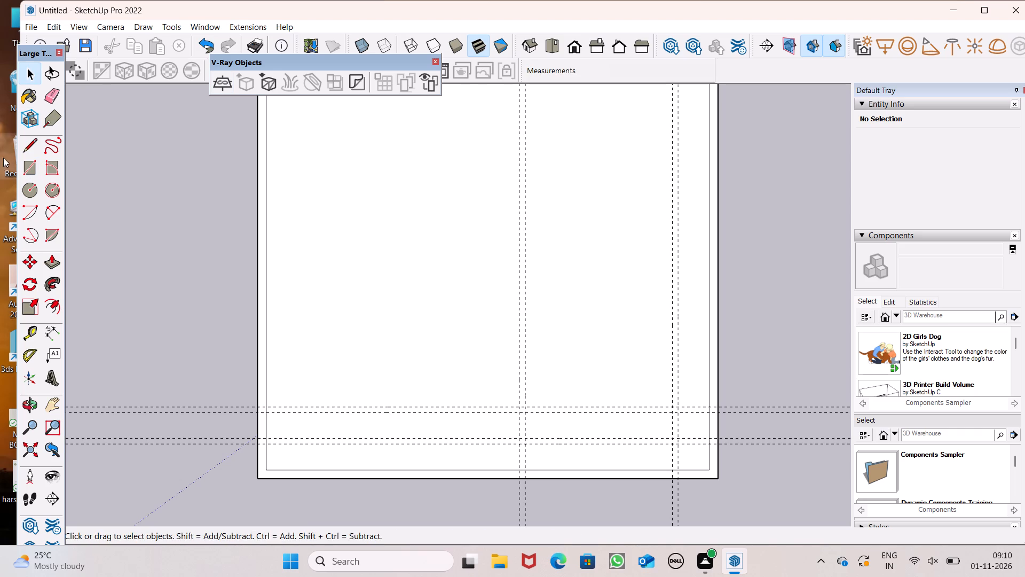
Draw a 6" by about 22' 6" partition rectangle along the rear red-axis guide pair, from the left inner wall line through the central guide pair.
click(21, 165)
scroll(302, 425, up, 8)
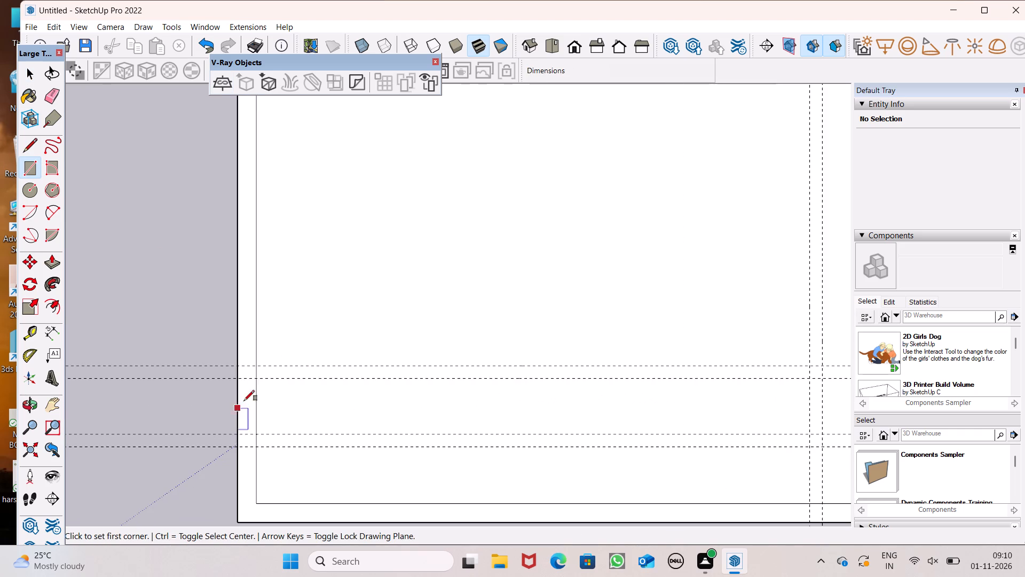
click(254, 366)
scroll(244, 369, down, 8)
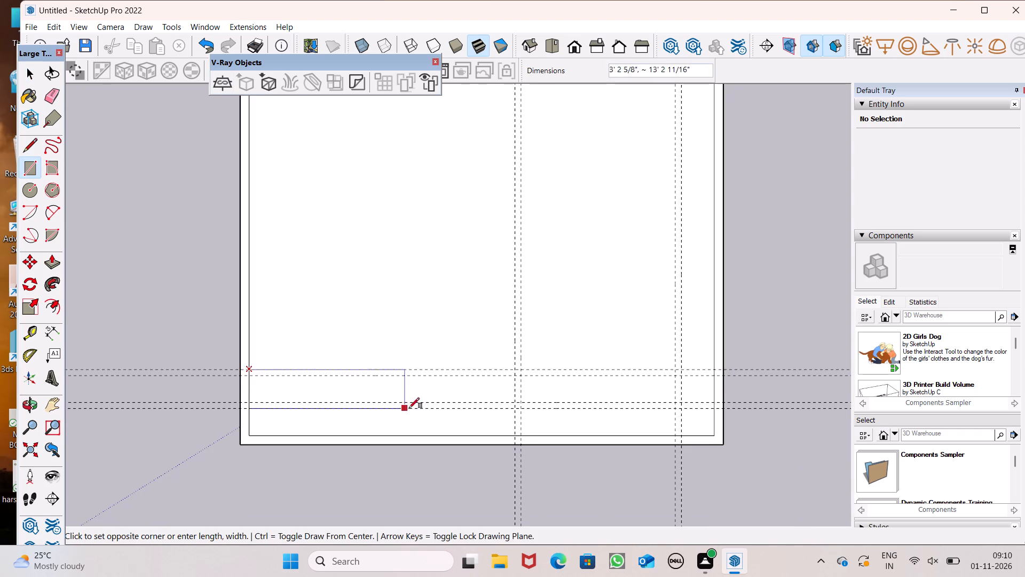
scroll(650, 379, up, 2)
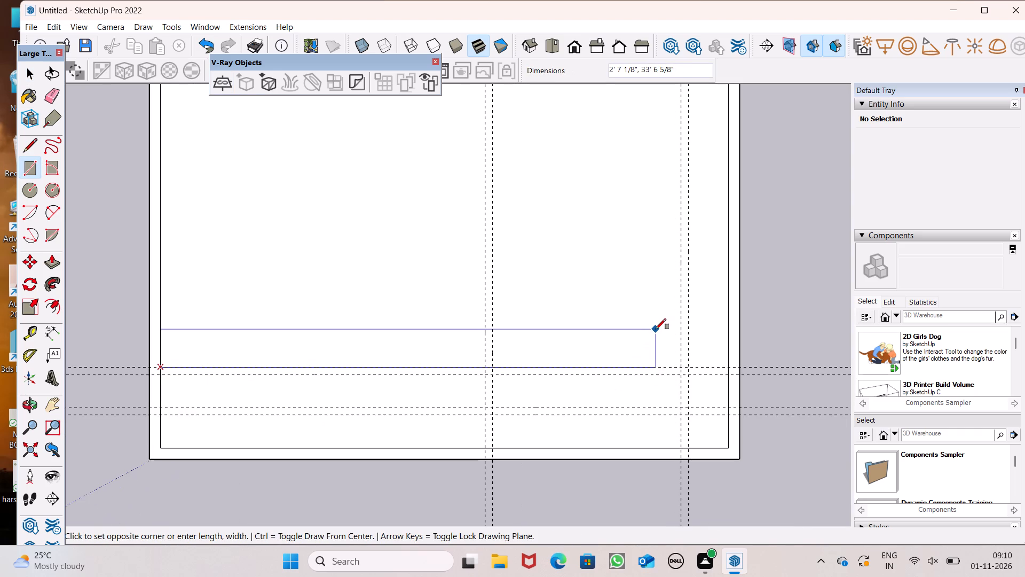
scroll(477, 373, up, 4)
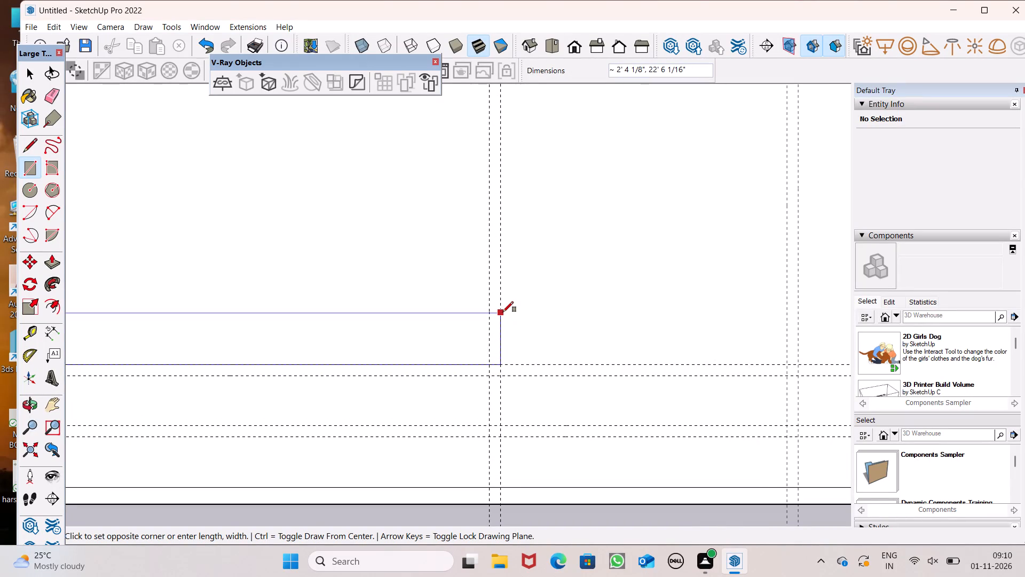
scroll(387, 353, down, 4)
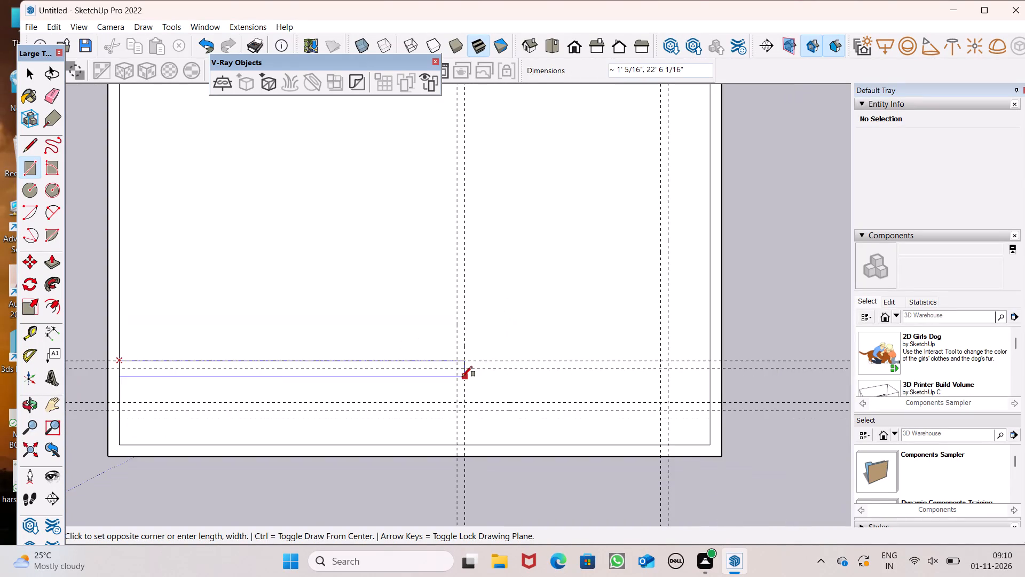
scroll(462, 377, up, 4)
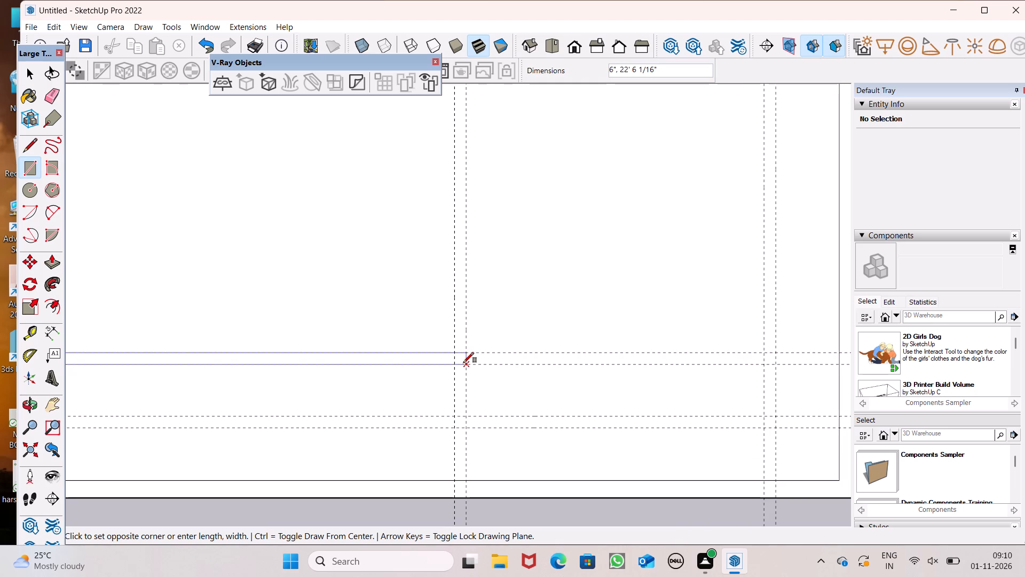
scroll(463, 363, down, 1)
click(463, 363)
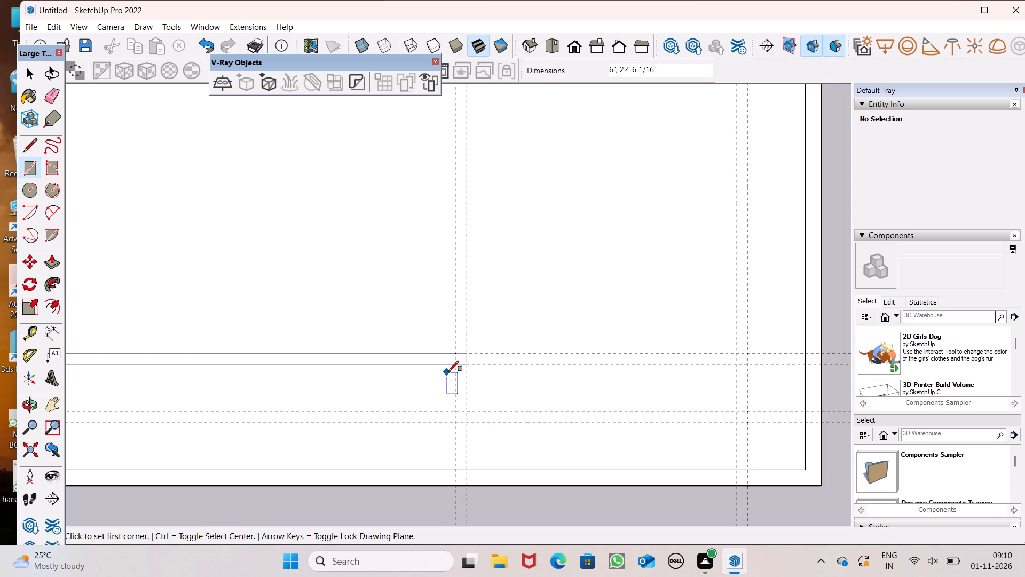
Draw a 6" by about 3' 2 5/8" rectangle between the central guides, from the horizontal partition's end forward to the frontmost guide.
click(452, 354)
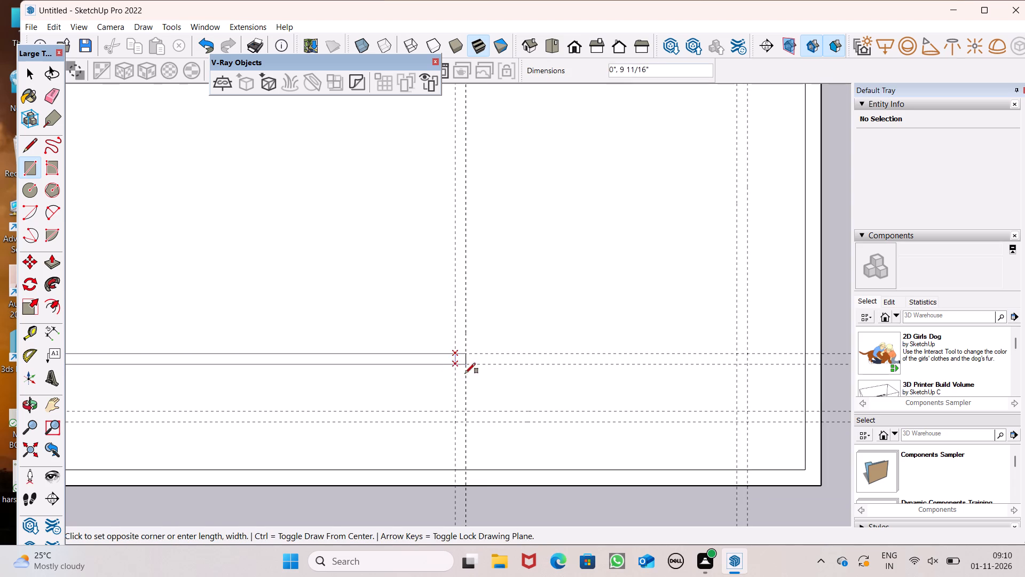
click(467, 421)
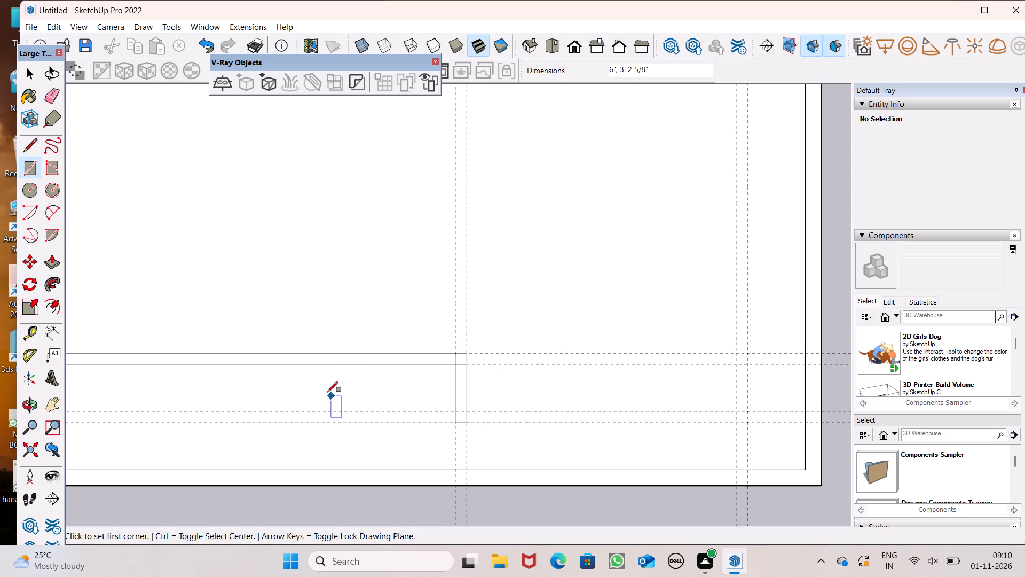
Draw a 6" wide partition rectangle along the central guide pair, from the back inner wall line to the horizontal partition.
scroll(332, 390, down, 4)
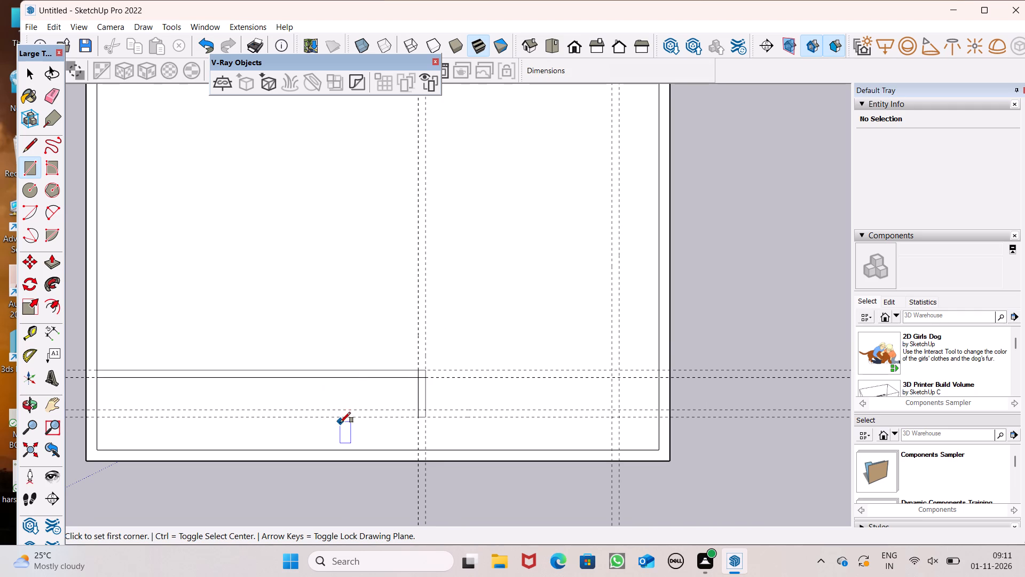
scroll(448, 425, down, 7)
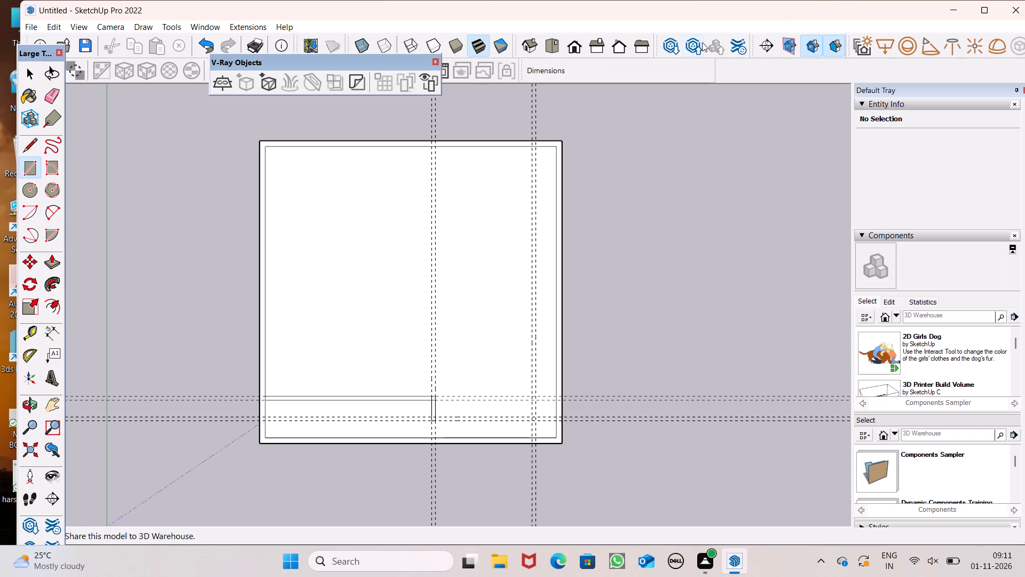
scroll(476, 173, up, 7)
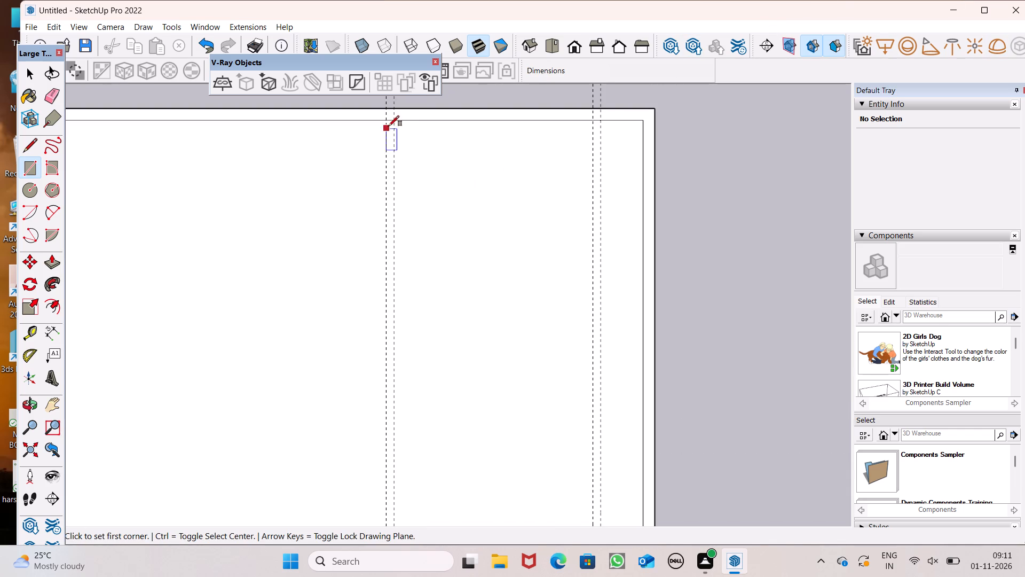
click(386, 120)
scroll(415, 151, down, 3)
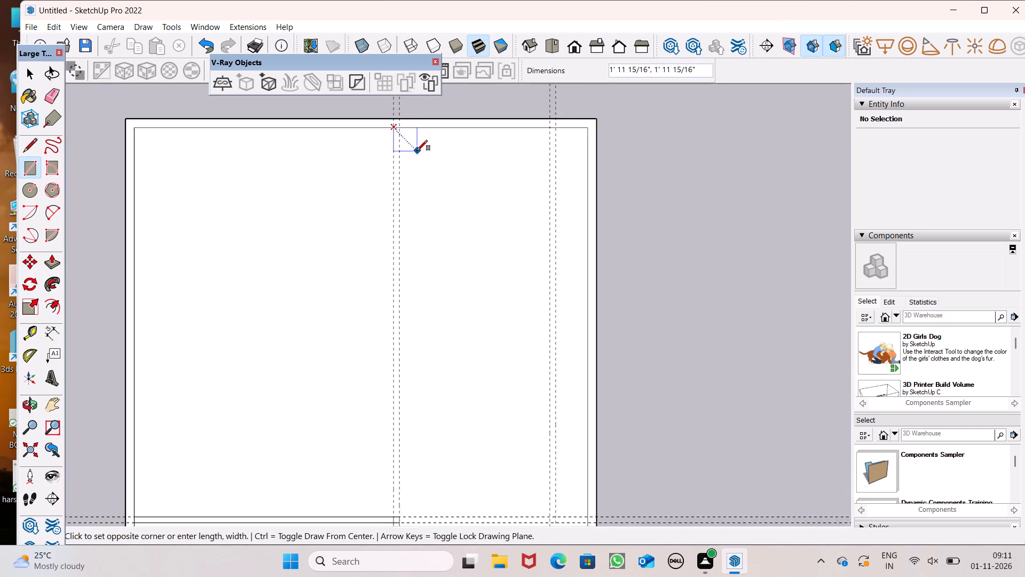
scroll(417, 151, down, 7)
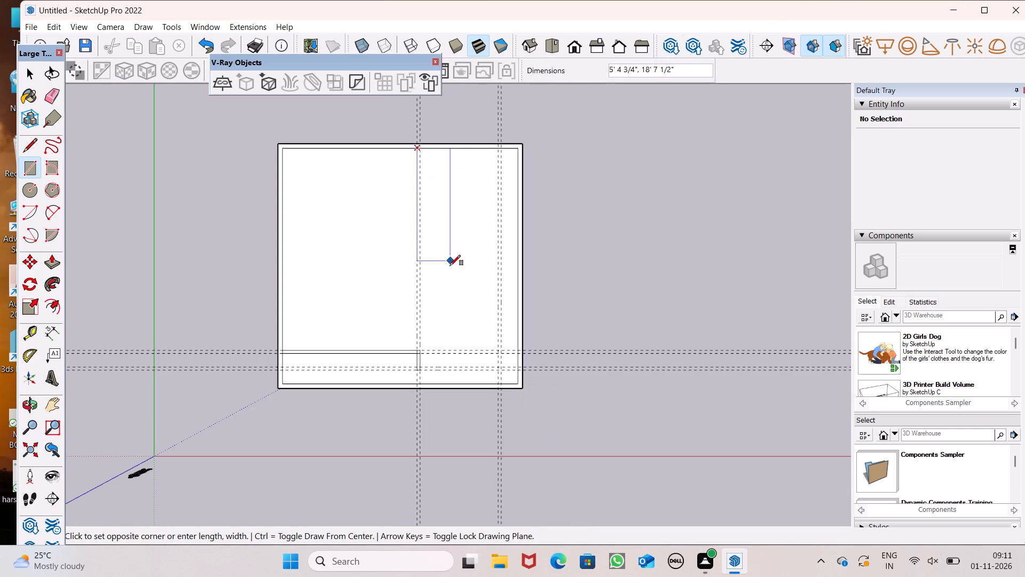
scroll(428, 344, up, 7)
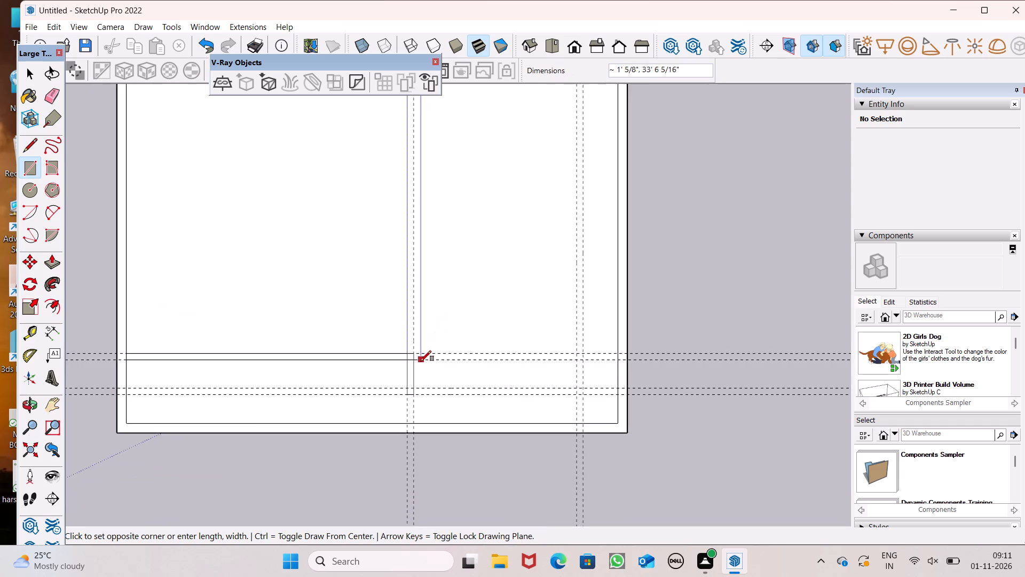
scroll(420, 362, up, 6)
click(408, 360)
Draw a rectangle about 4 3/16" by 13' 9 1/4" along the front guide pair, from the central partition to the rightmost guide.
scroll(300, 314, down, 4)
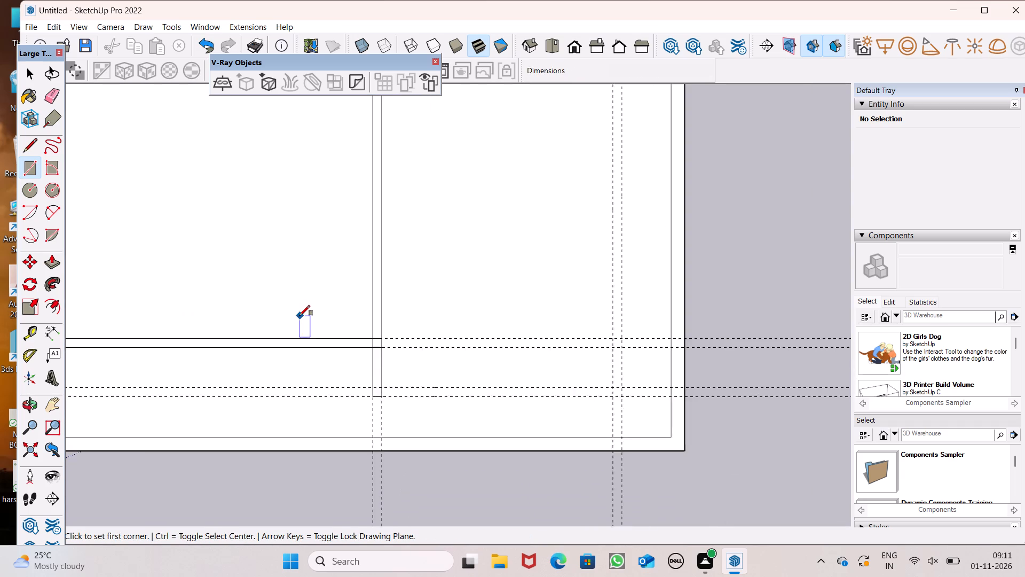
scroll(299, 316, down, 1)
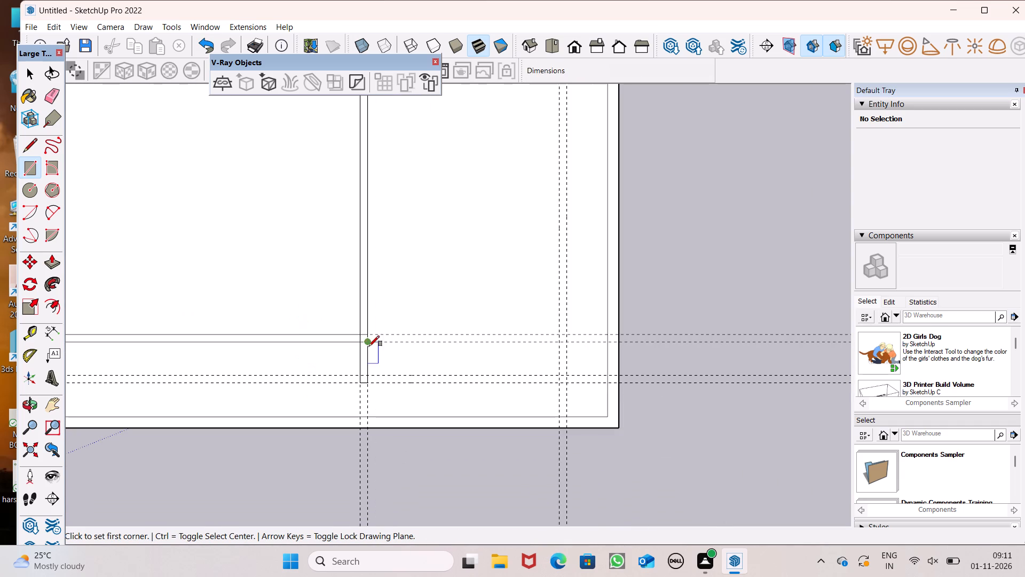
scroll(392, 346, down, 3)
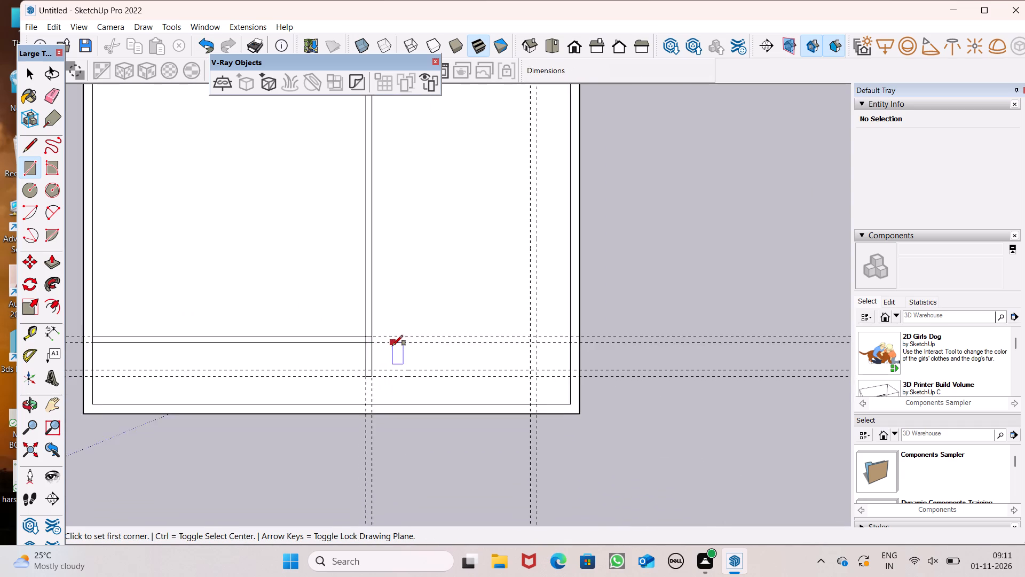
scroll(380, 385, down, 4)
scroll(362, 339, down, 1)
scroll(397, 407, up, 4)
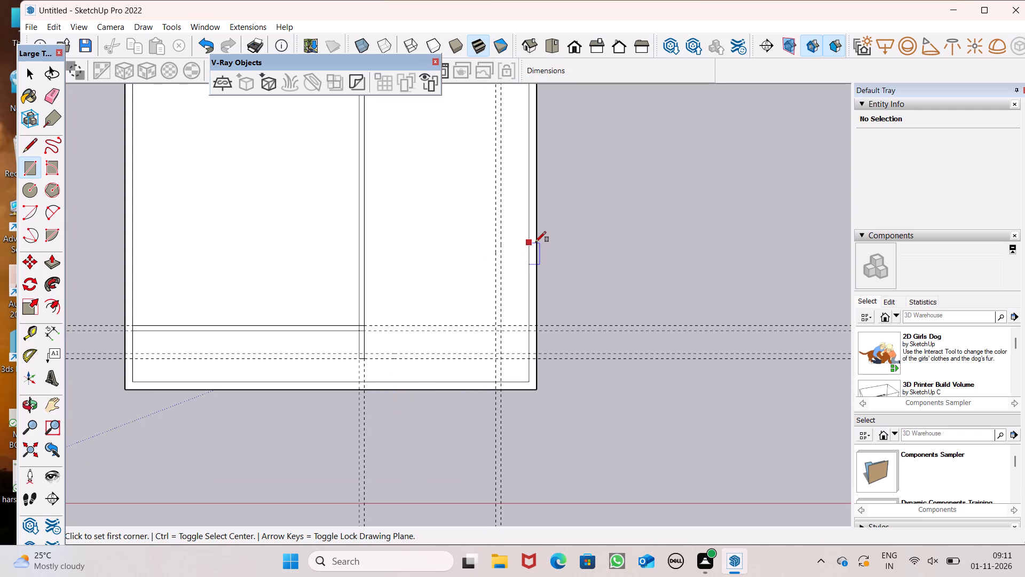
scroll(479, 319, up, 4)
scroll(396, 369, up, 5)
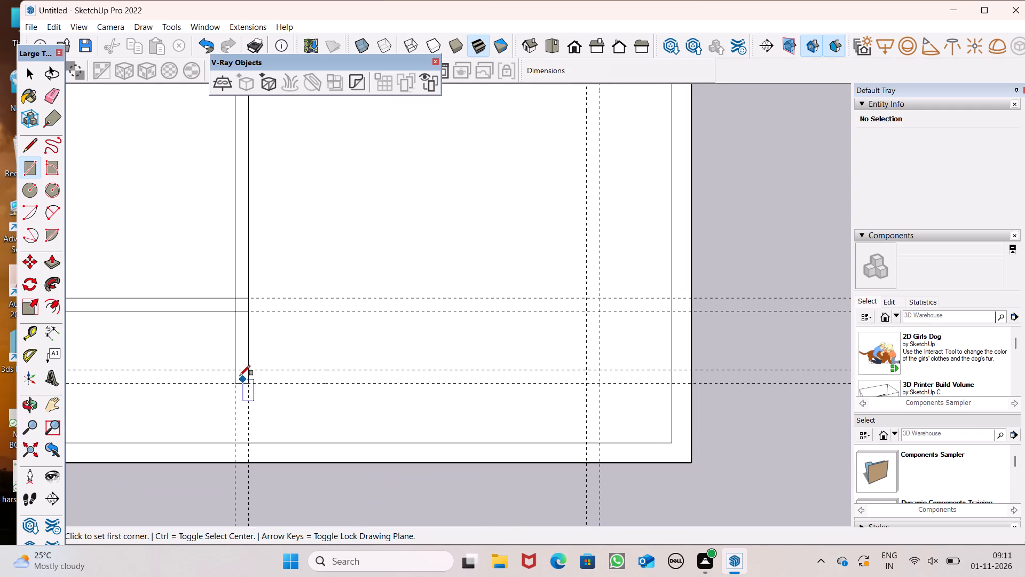
click(233, 370)
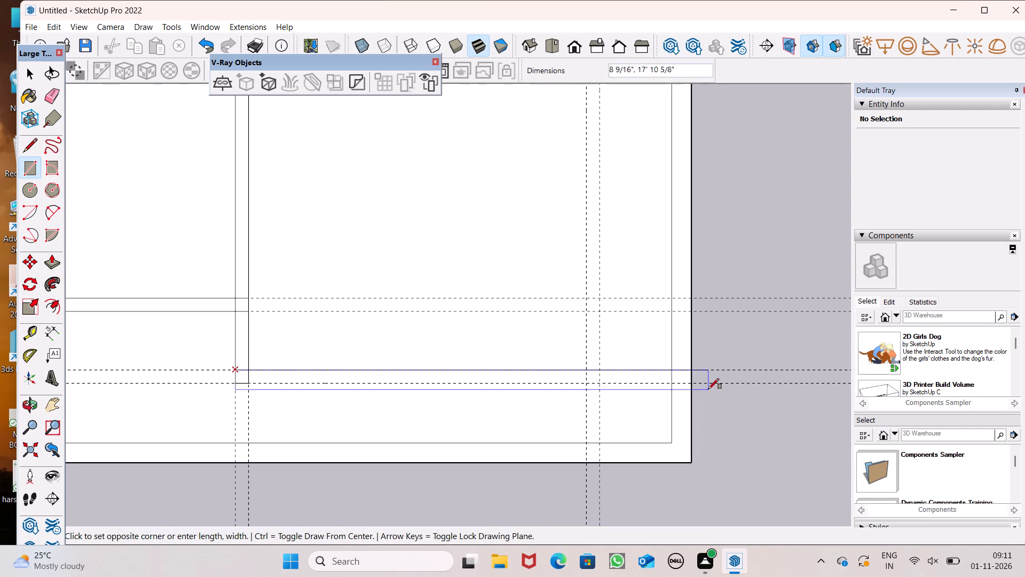
click(597, 379)
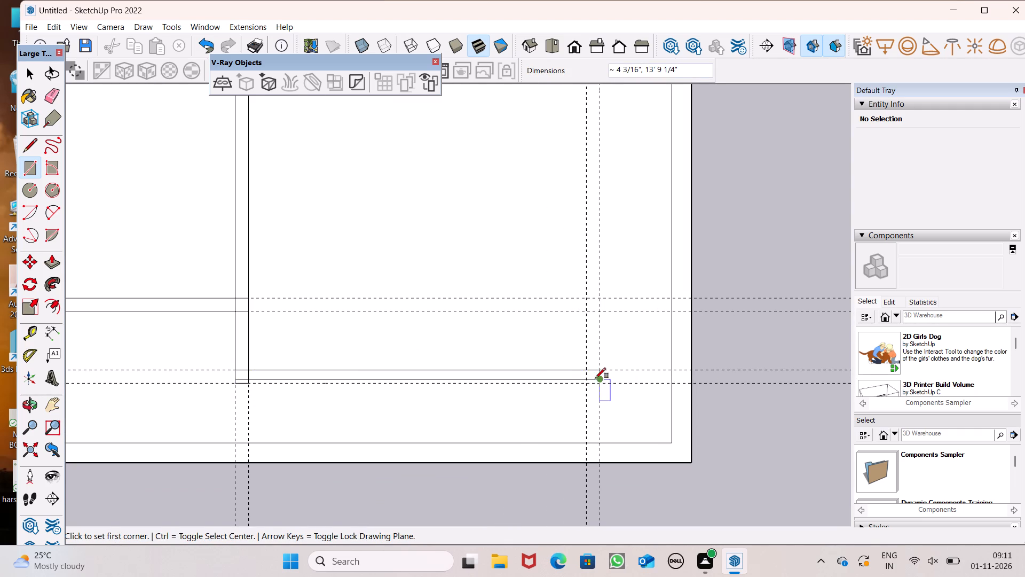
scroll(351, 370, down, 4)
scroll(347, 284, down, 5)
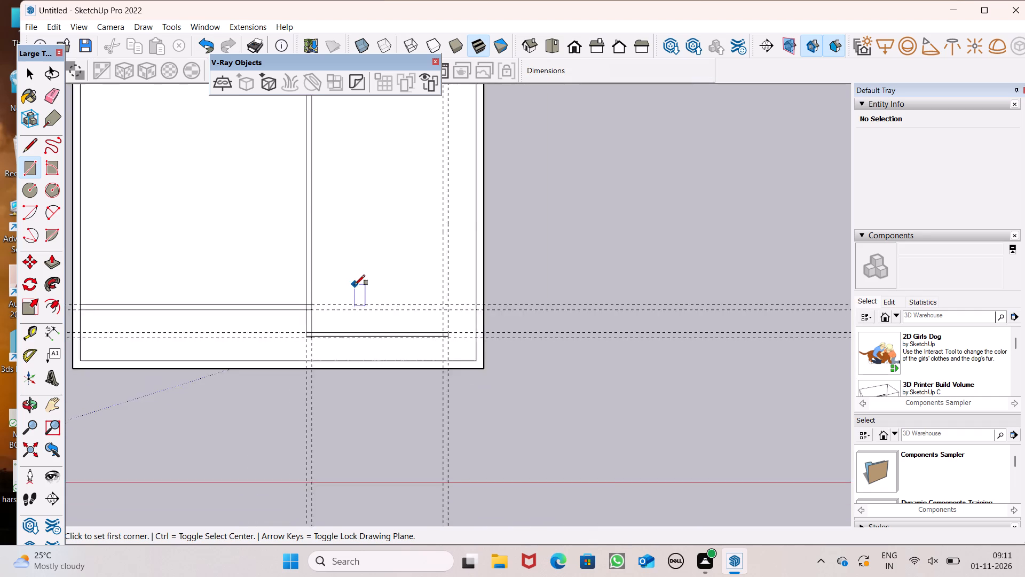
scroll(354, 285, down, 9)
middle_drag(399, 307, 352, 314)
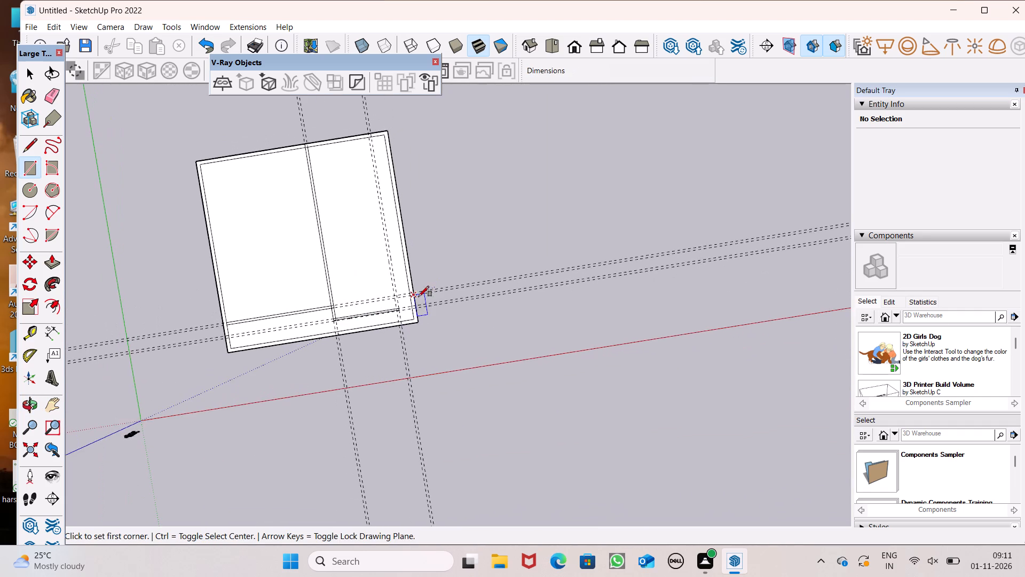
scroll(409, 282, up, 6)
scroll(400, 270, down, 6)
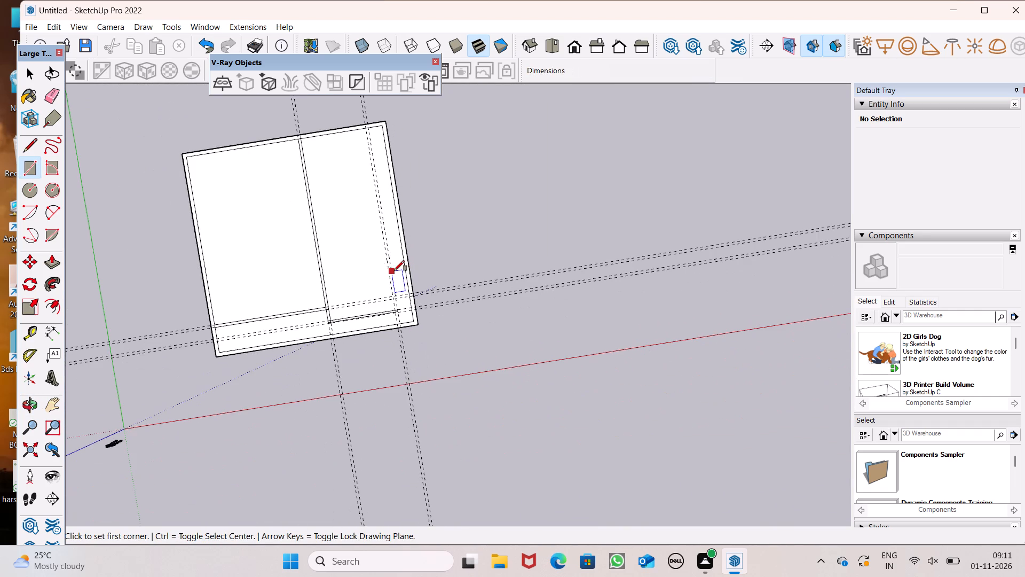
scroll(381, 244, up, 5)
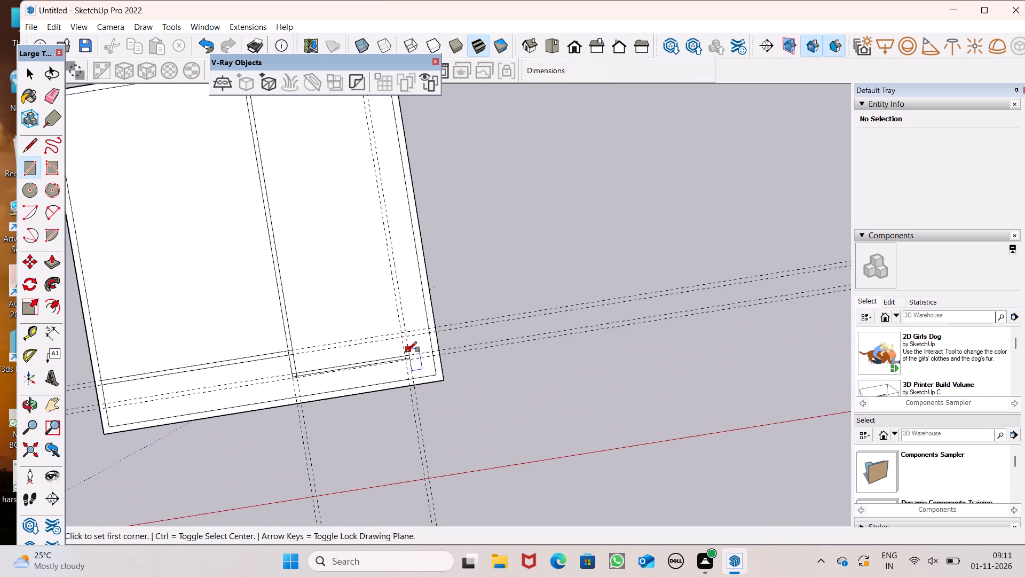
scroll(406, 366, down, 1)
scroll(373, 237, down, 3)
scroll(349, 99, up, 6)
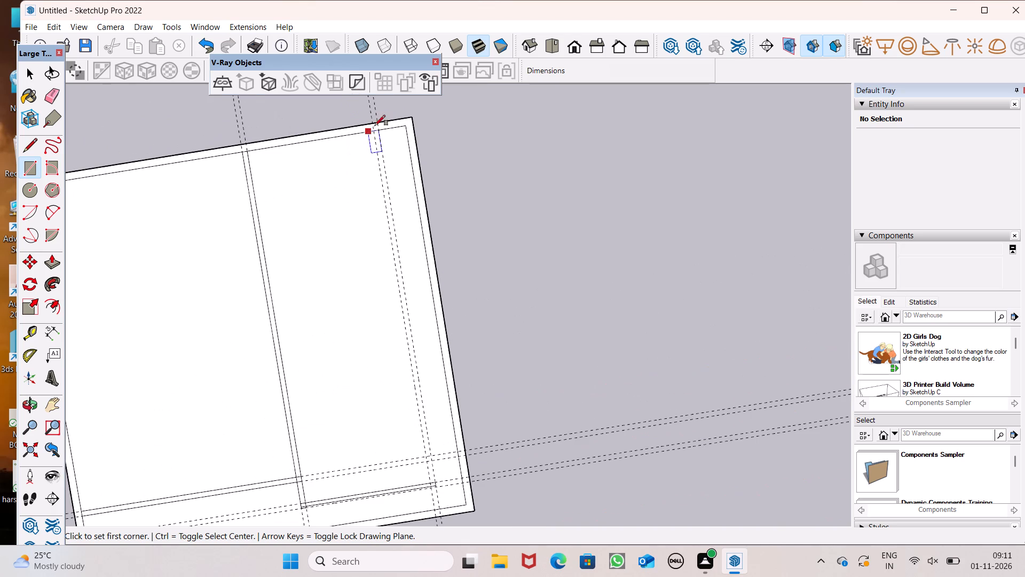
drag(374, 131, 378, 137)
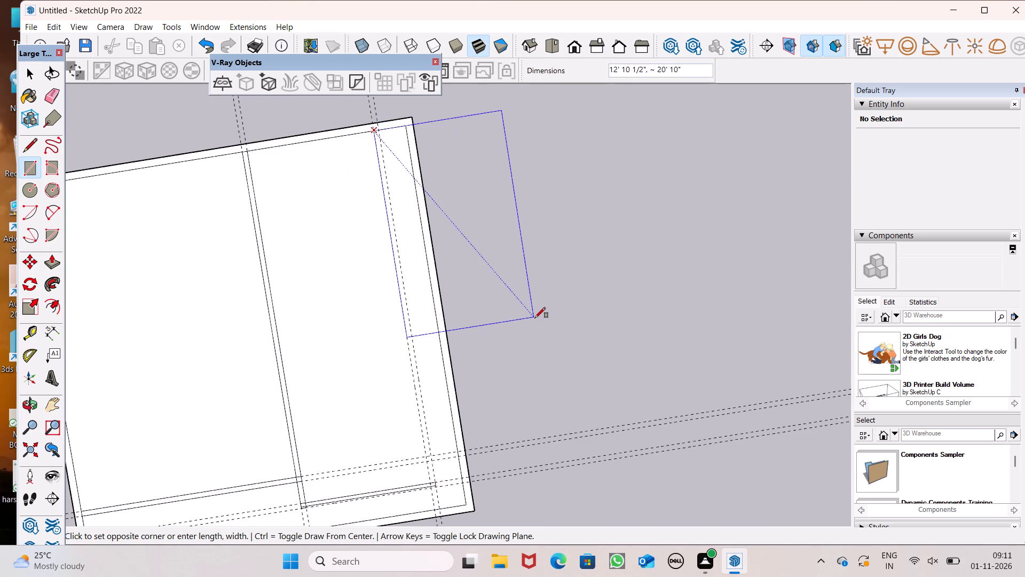
Undo the last two partition rectangles, the one along the front guide pair and the one along the central guide pair.
key(ctrl+z)
key(ctrl+z)
scroll(334, 285, down, 4)
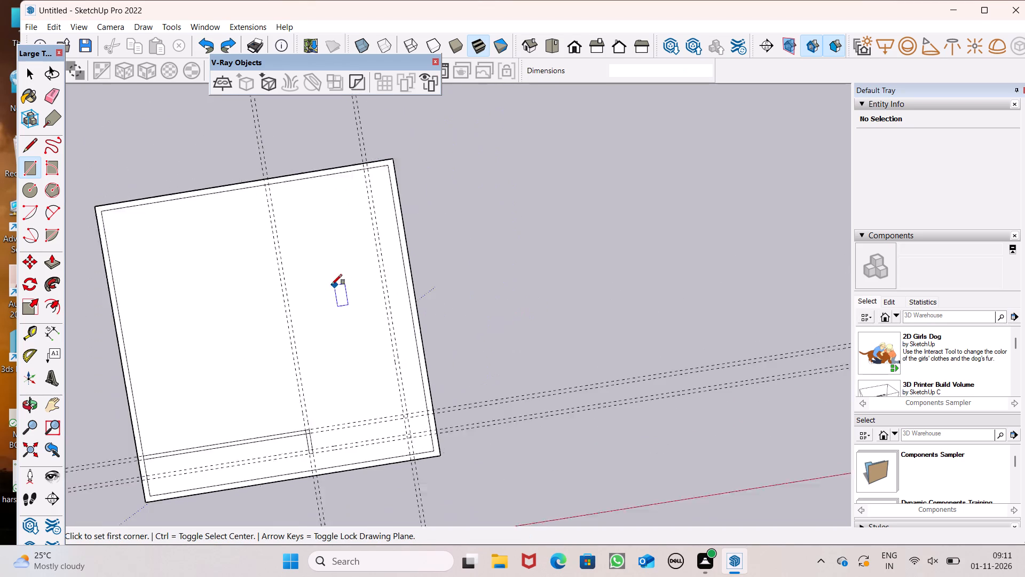
Draw a 6" wide partition rectangle along the central guide pair, from the horizontal partition's rear edge to the back inner wall line.
scroll(343, 406, up, 6)
scroll(309, 454, up, 5)
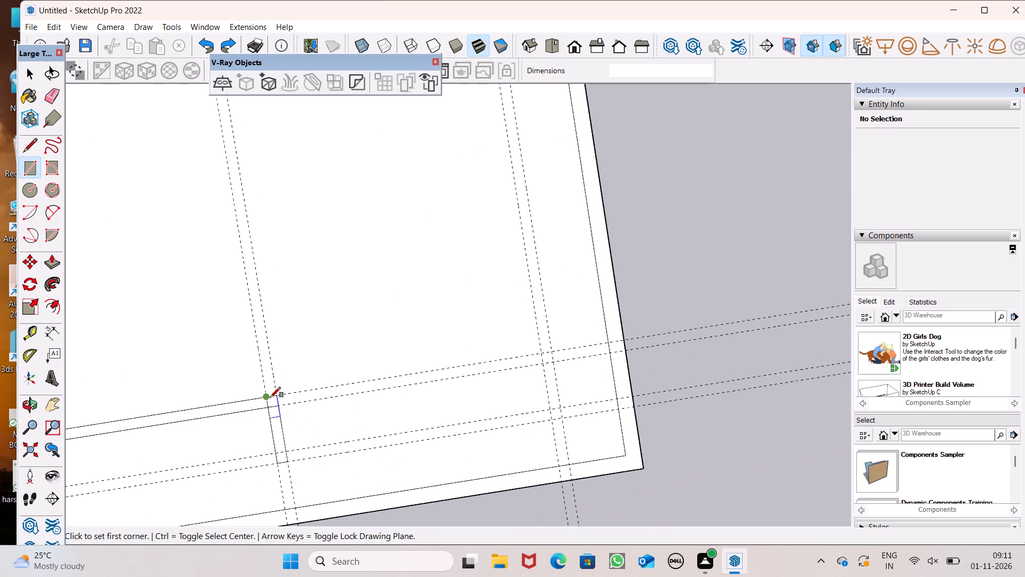
drag(263, 397, 268, 398)
scroll(337, 431, down, 8)
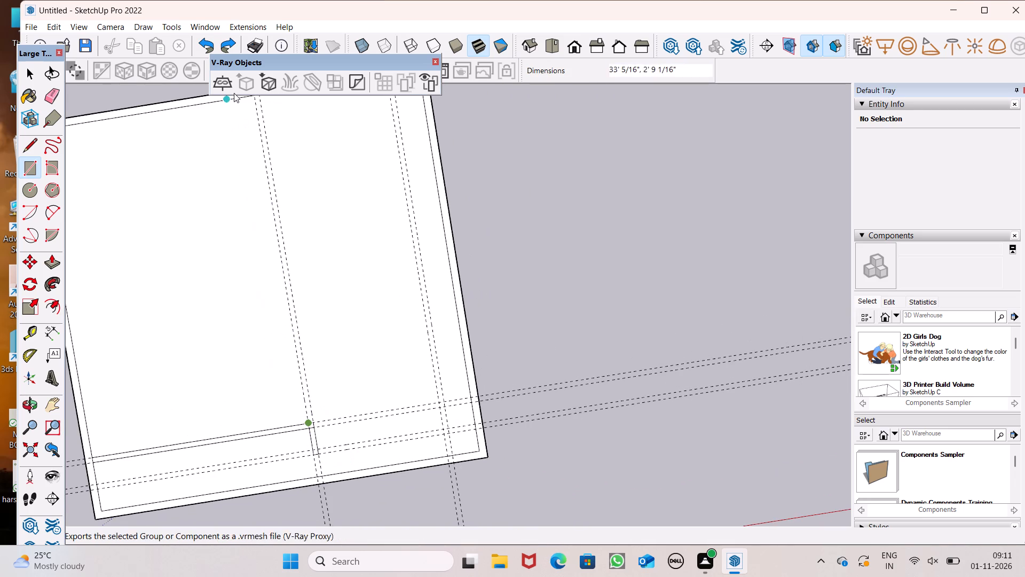
scroll(295, 293, down, 4)
scroll(262, 185, up, 8)
scroll(267, 139, up, 6)
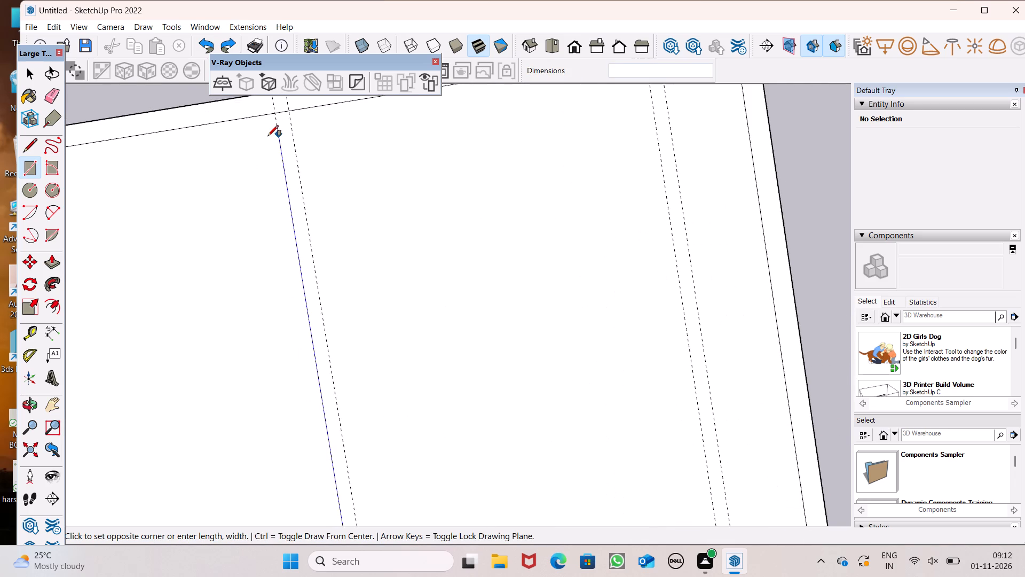
click(289, 111)
Draw a 6" wide partition rectangle along the rightmost guide pair, from the back inner wall line forward through the rear red-axis guide pair.
scroll(250, 153, down, 7)
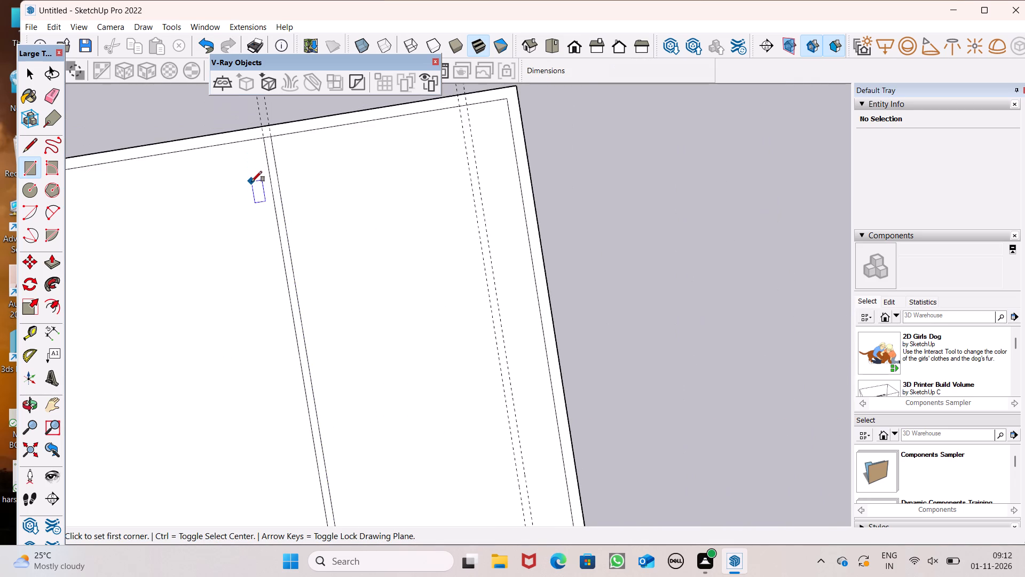
scroll(251, 182, down, 8)
scroll(341, 145, up, 8)
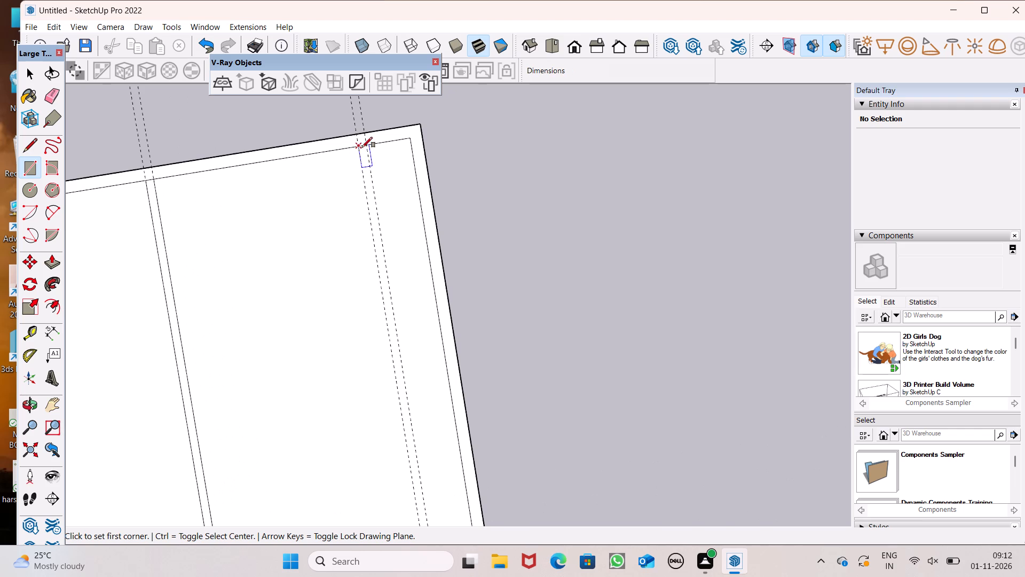
click(362, 146)
scroll(364, 159, down, 8)
scroll(414, 415, up, 3)
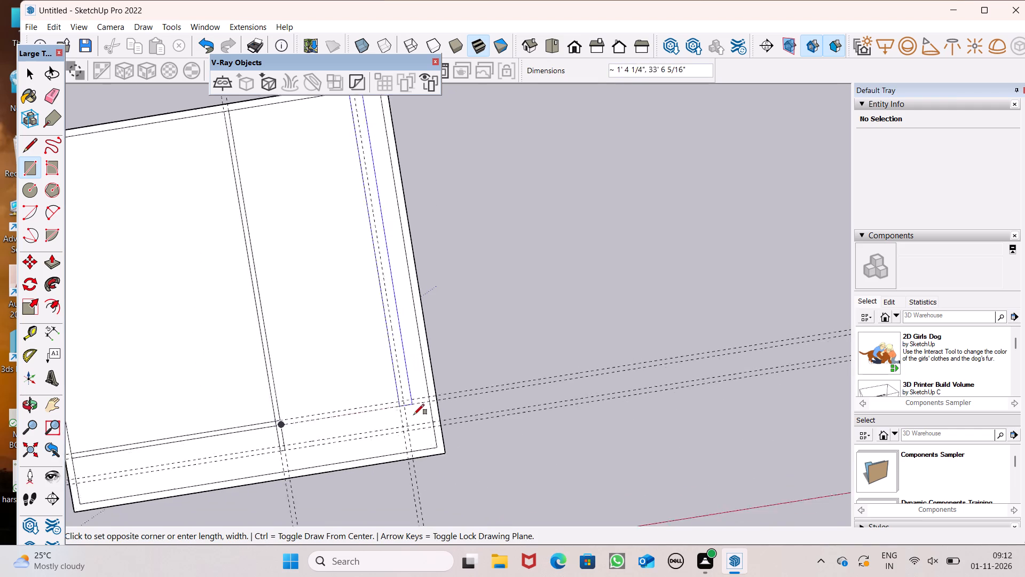
scroll(414, 415, up, 9)
click(396, 392)
scroll(471, 247, down, 8)
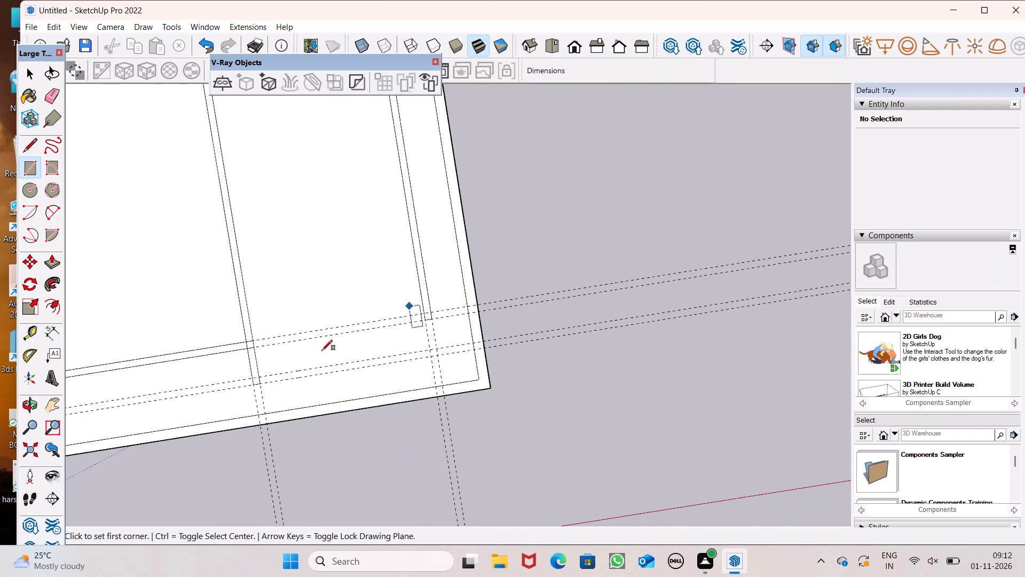
Draw a 6" by 13' 9 1/4" rectangle along the front guide pair, from the central partition to the rightmost guide.
scroll(290, 361, up, 6)
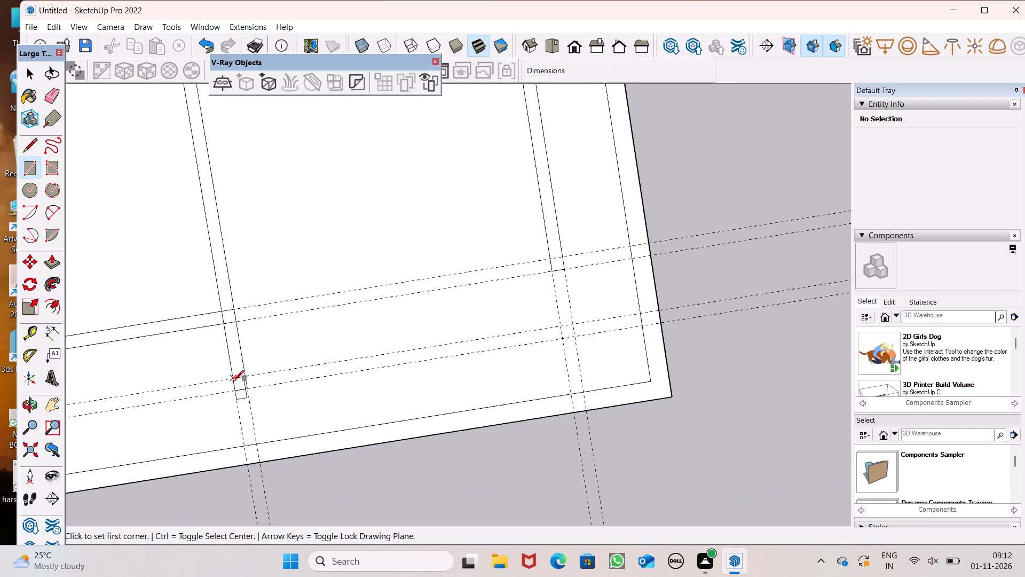
click(233, 381)
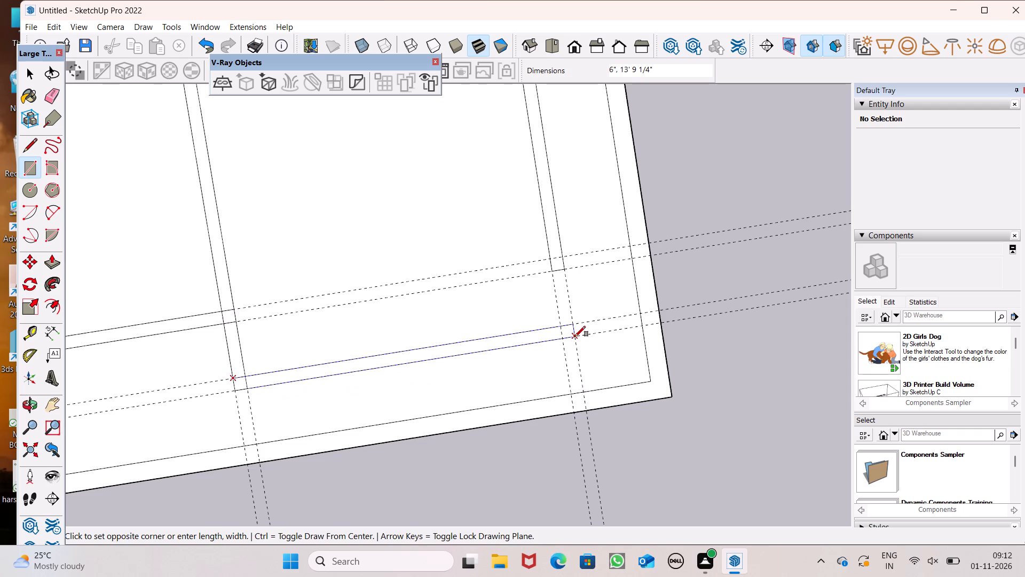
click(575, 337)
Draw a 6" by 2' 8 5/8" rectangle between the rightmost guides, joining the front partition to the right partition above it.
click(563, 328)
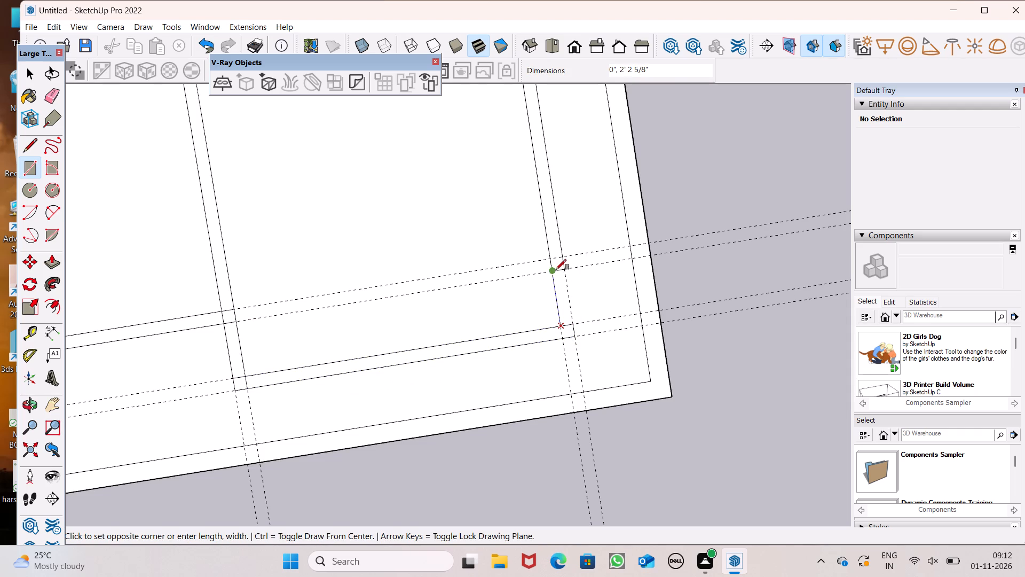
click(554, 260)
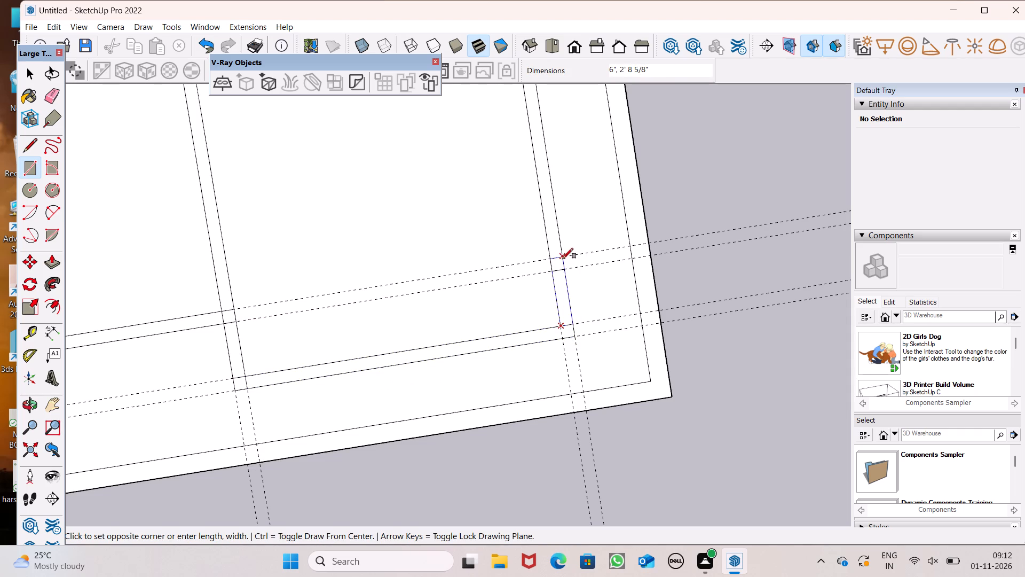
click(563, 258)
Erase all the dashed construction guides around and across the slab.
scroll(352, 229, down, 13)
middle_drag(494, 442, 384, 346)
scroll(494, 441, up, 1)
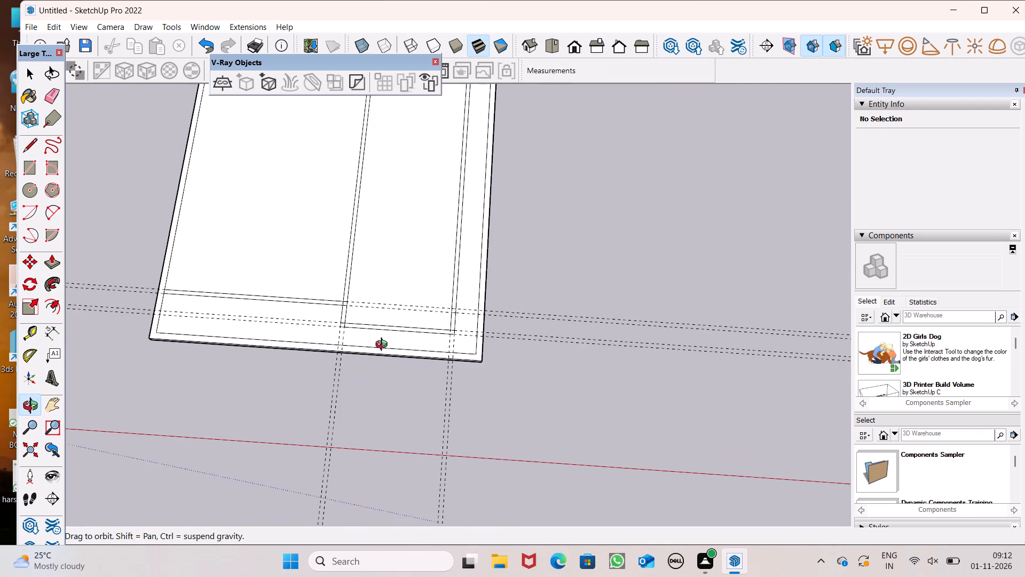
middle_drag(384, 346, 383, 345)
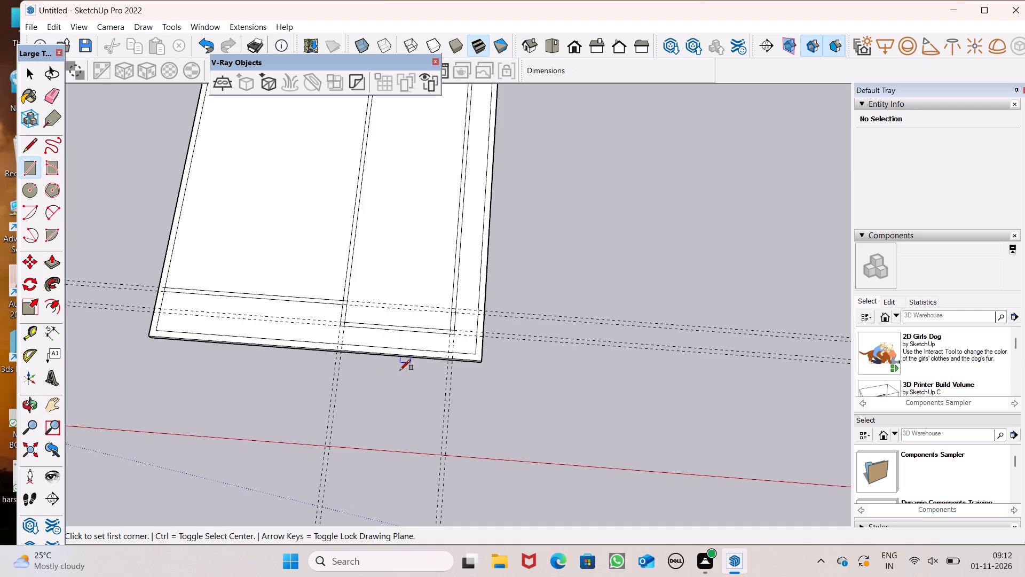
middle_drag(420, 395, 443, 400)
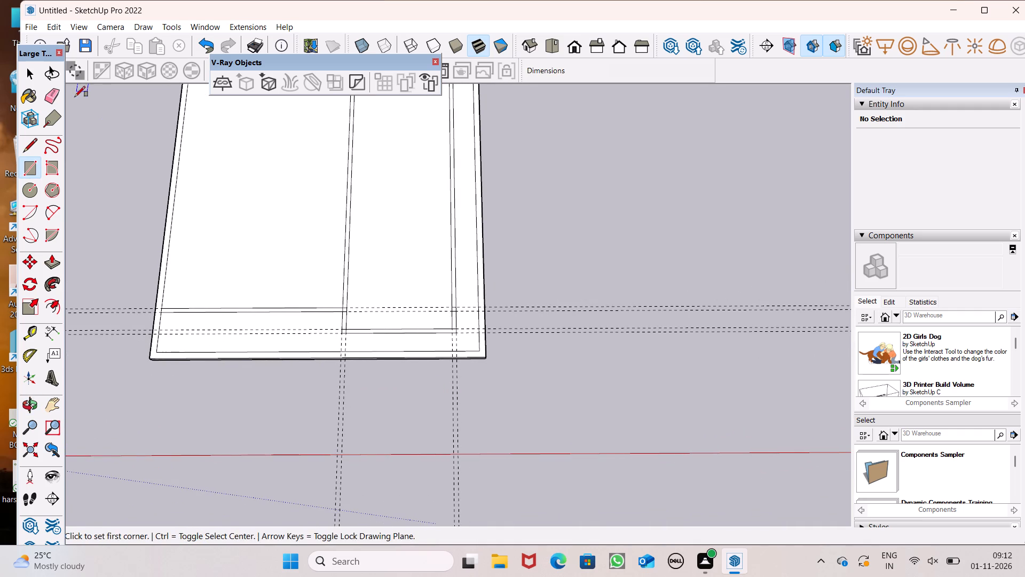
click(47, 100)
drag(600, 295, 354, 406)
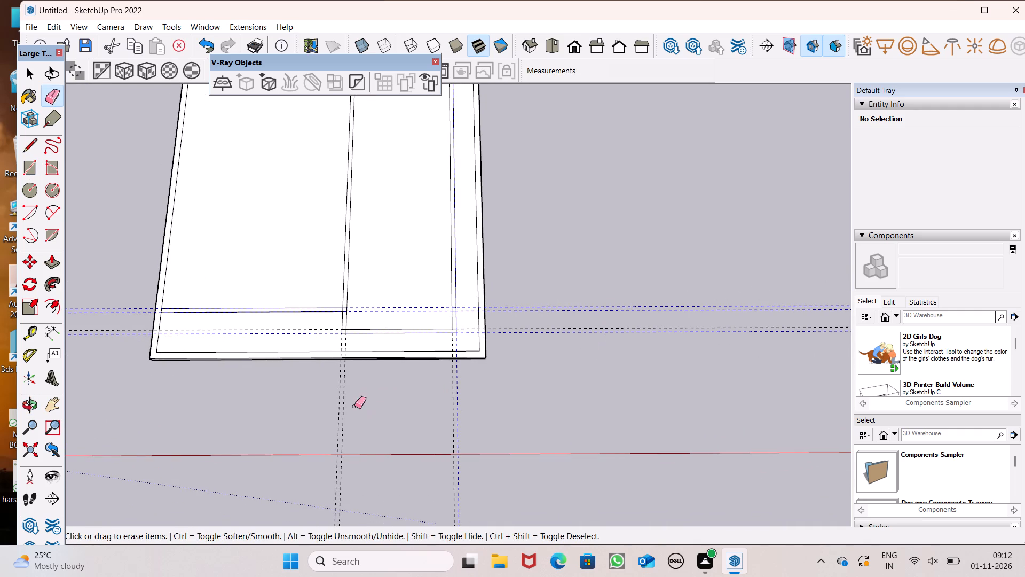
drag(354, 406, 324, 390)
drag(302, 322, 304, 330)
drag(493, 394, 412, 401)
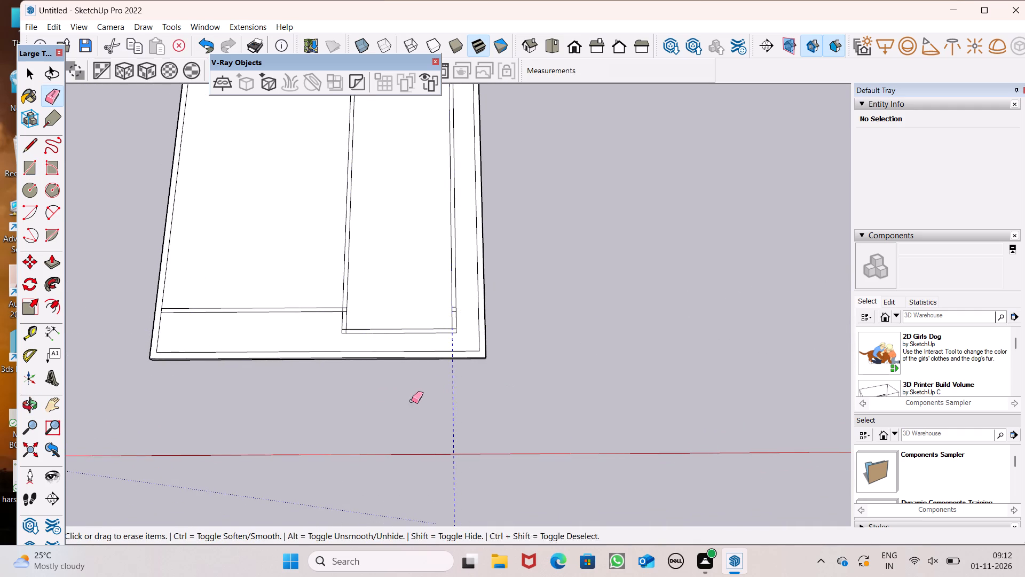
drag(412, 401, 410, 401)
Erase the leftover cross lines inside the right partition, including the one at its corner with the front partition.
scroll(430, 301, up, 9)
scroll(469, 322, up, 7)
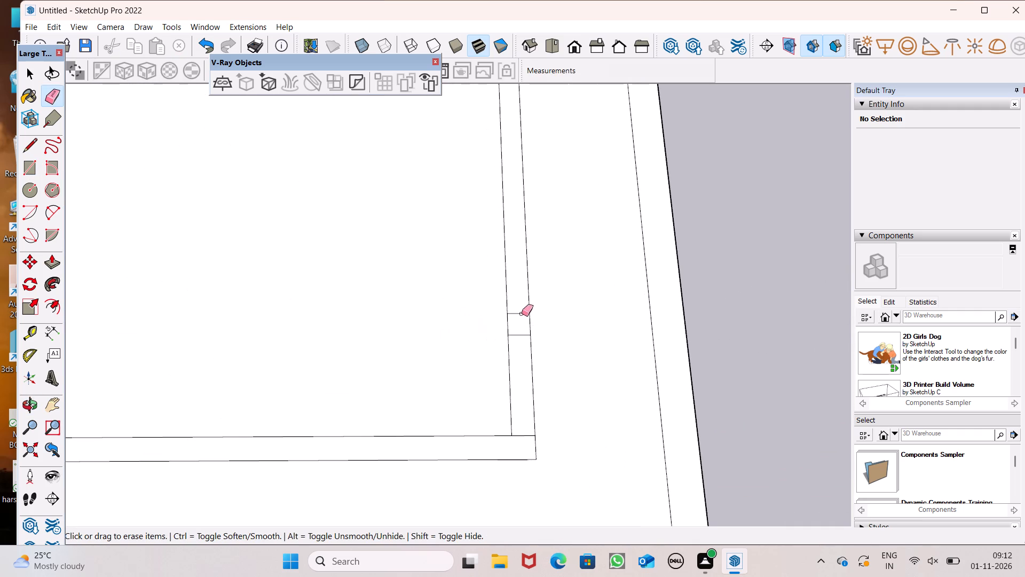
drag(520, 311, 517, 335)
drag(525, 426, 523, 436)
Erase the overlapping lines where the central partition meets the horizontal partition and the front partition.
scroll(538, 308, down, 11)
scroll(257, 365, up, 7)
scroll(313, 327, up, 8)
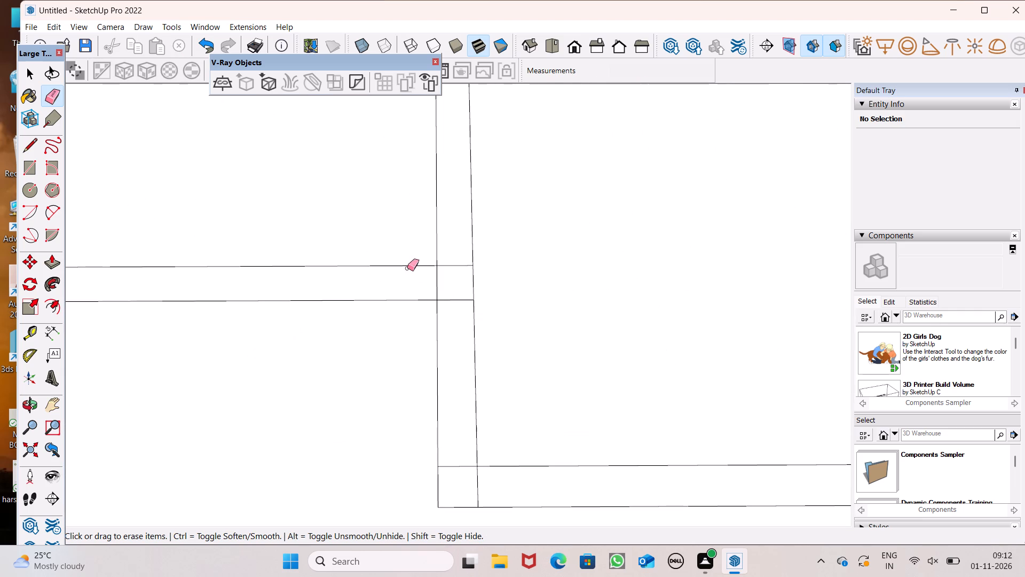
drag(429, 288, 464, 407)
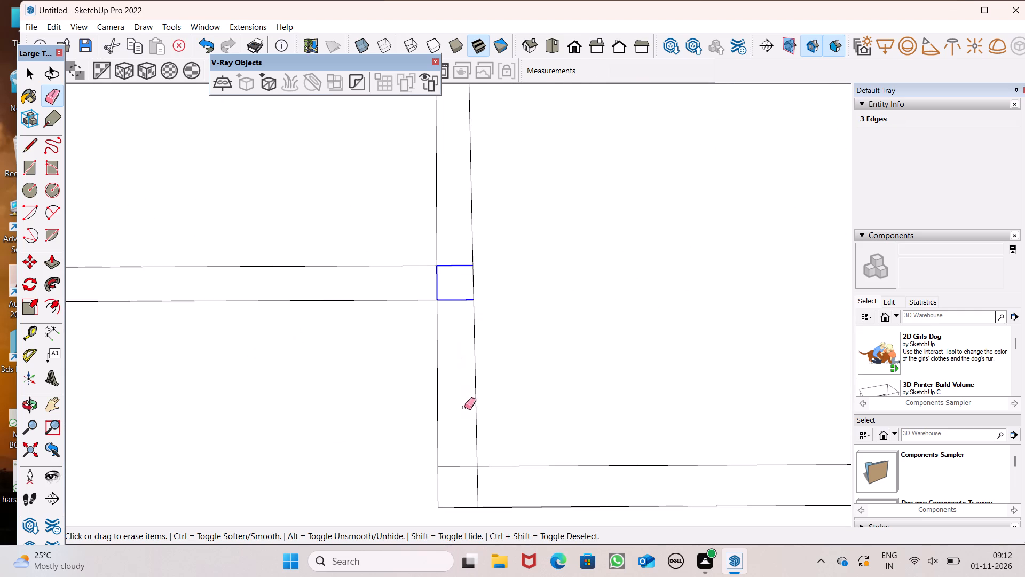
drag(464, 407, 447, 475)
drag(474, 478, 463, 475)
Erase the back inner wall line segments that close off the ends of the central and right partitions.
scroll(430, 338, down, 11)
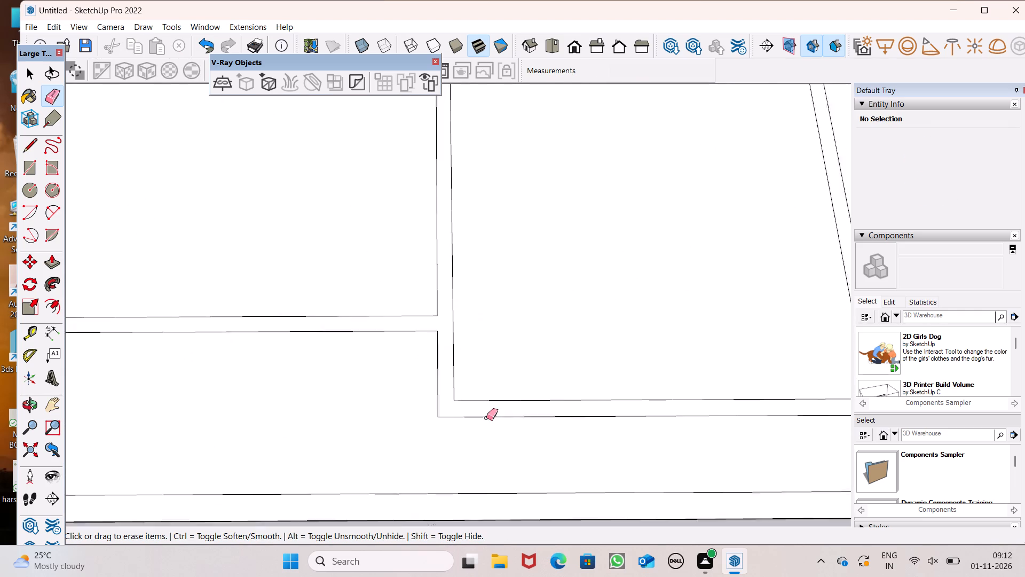
scroll(486, 418, down, 10)
middle_drag(558, 393, 557, 363)
scroll(542, 384, down, 3)
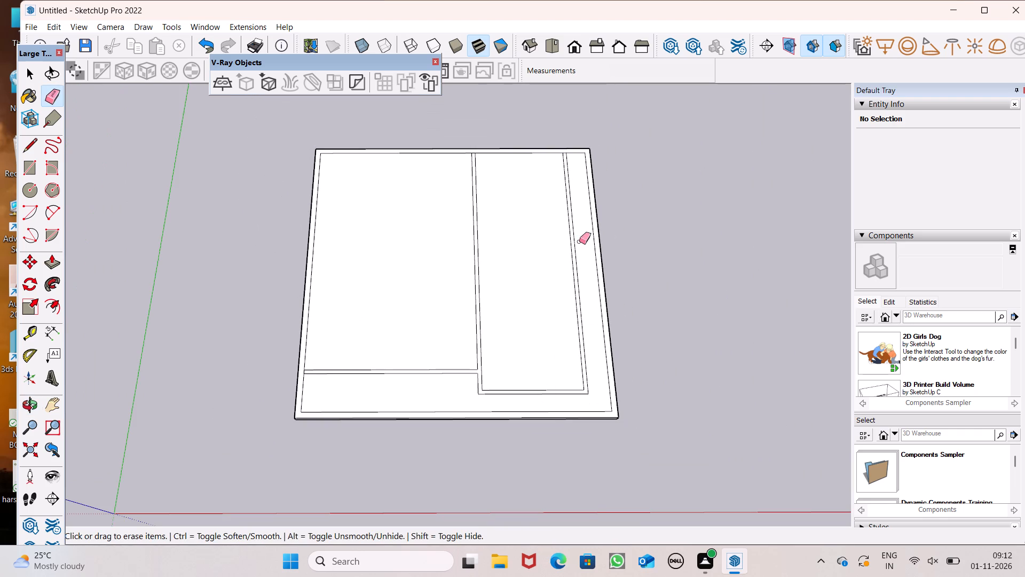
scroll(536, 141, up, 7)
scroll(433, 166, up, 9)
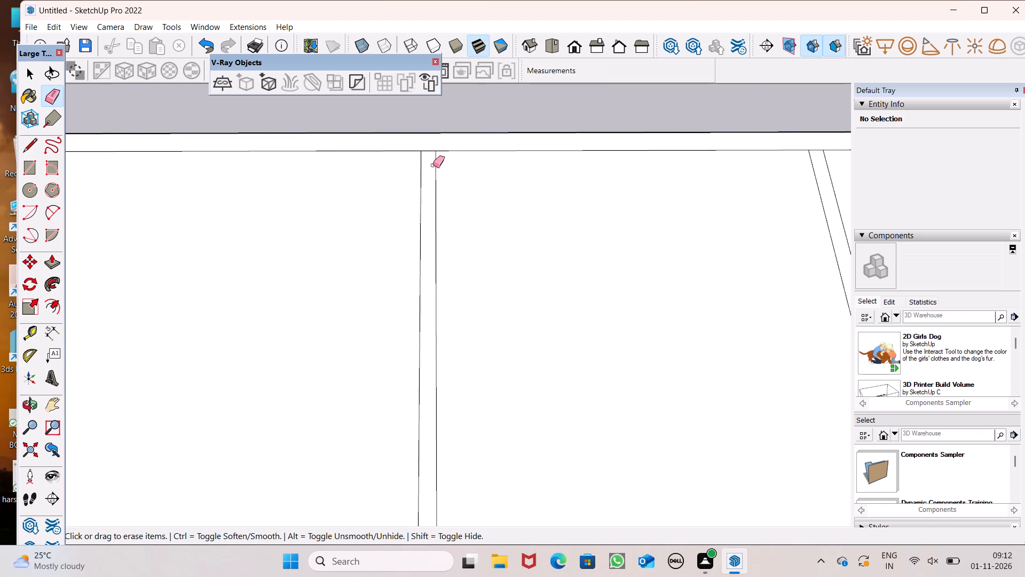
scroll(431, 163, up, 5)
click(425, 150)
scroll(392, 153, down, 8)
scroll(797, 161, up, 6)
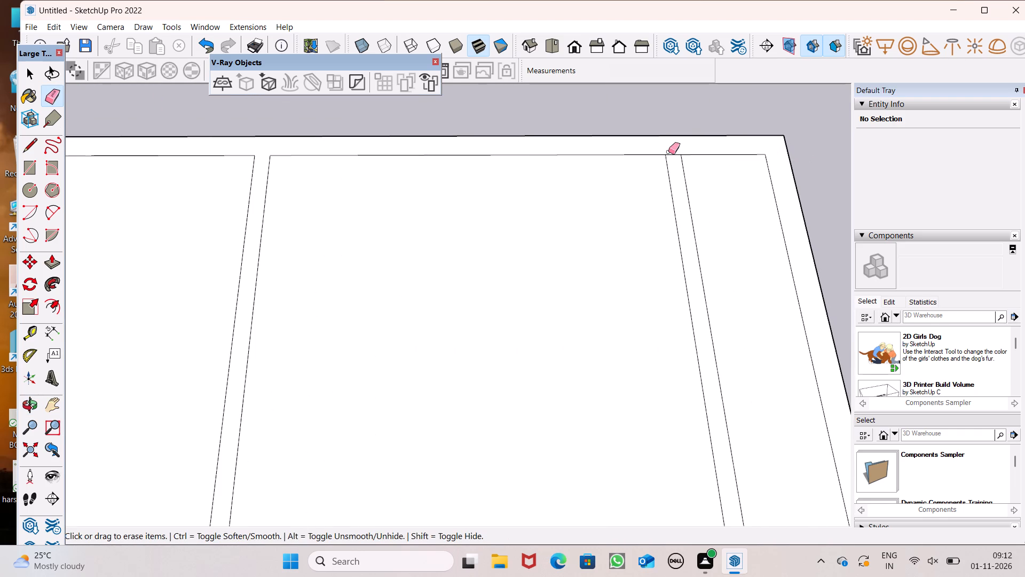
click(671, 154)
scroll(566, 147, down, 8)
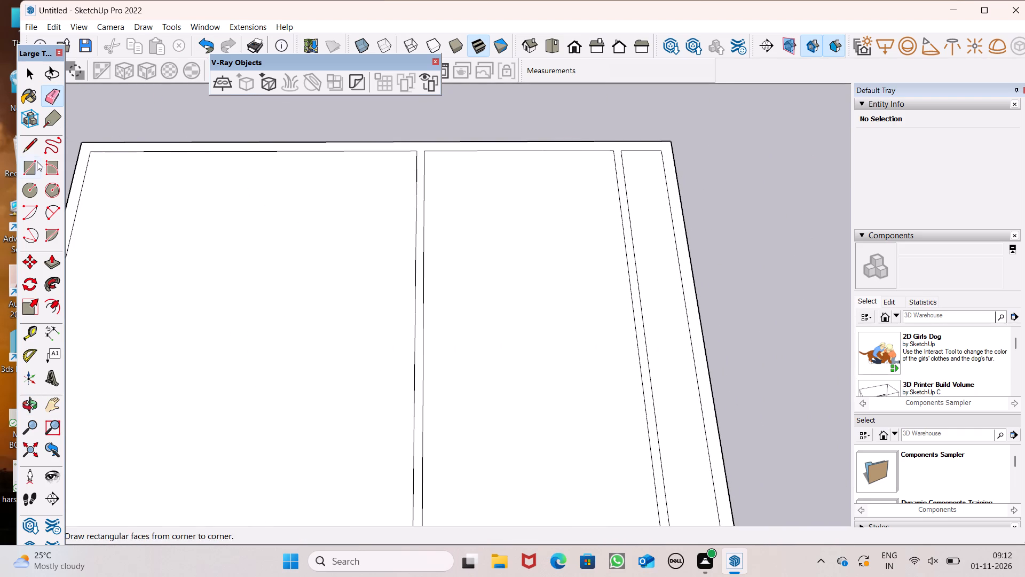
Draw a 9" line along the red axis from the back-right inner wall corner to the slab's outer right edge.
click(22, 147)
scroll(739, 158, up, 8)
scroll(653, 138, up, 6)
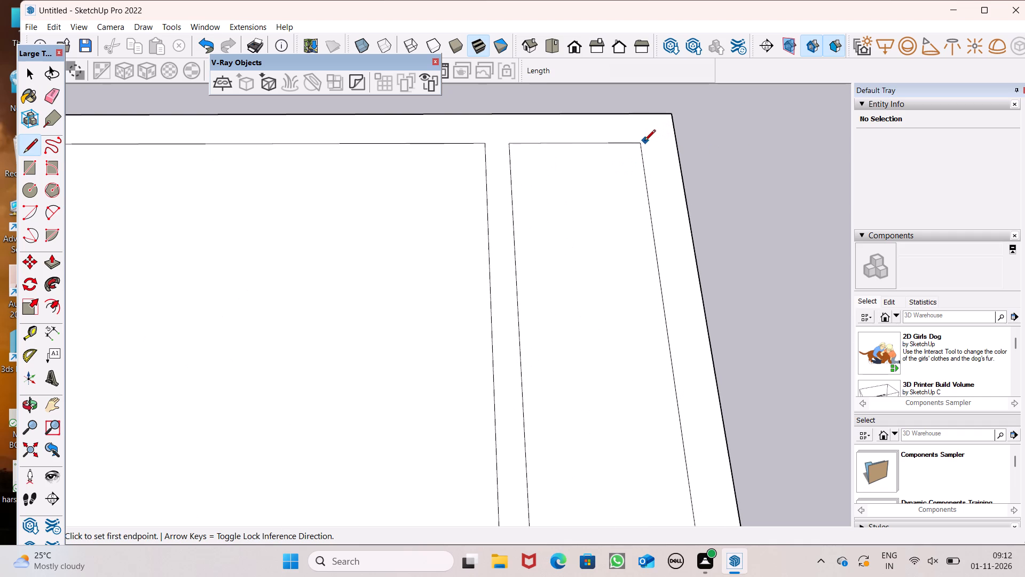
click(642, 143)
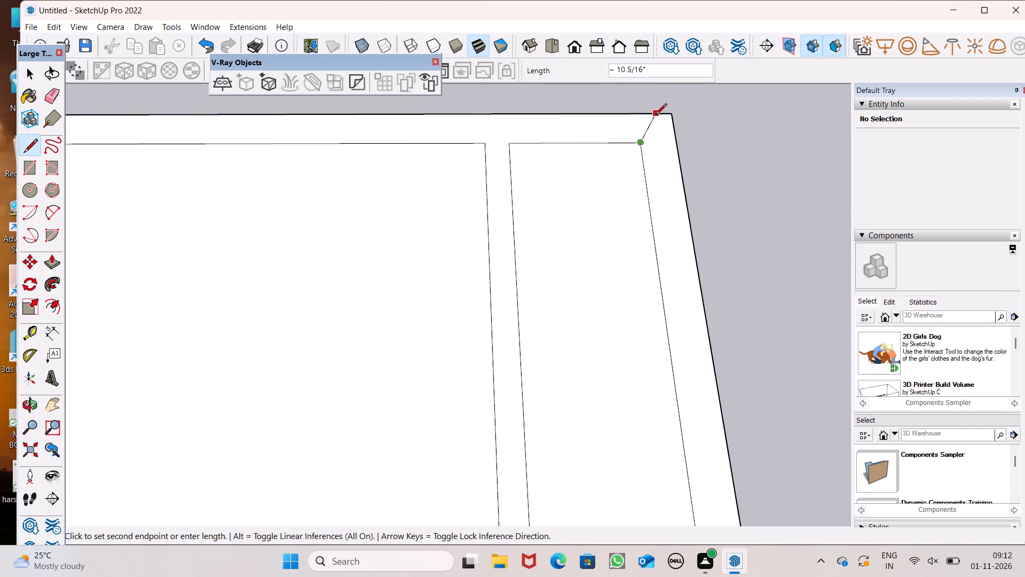
click(680, 143)
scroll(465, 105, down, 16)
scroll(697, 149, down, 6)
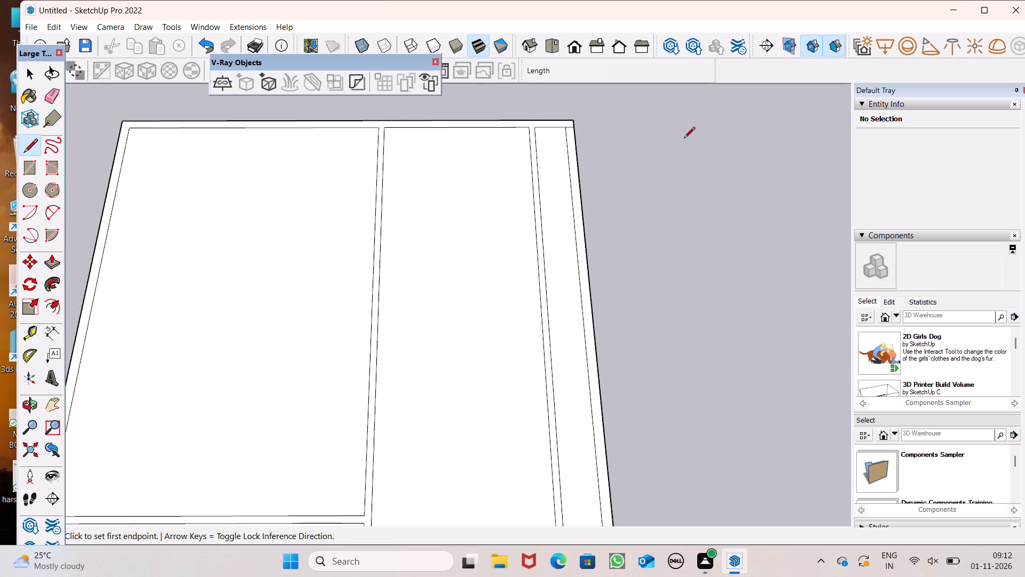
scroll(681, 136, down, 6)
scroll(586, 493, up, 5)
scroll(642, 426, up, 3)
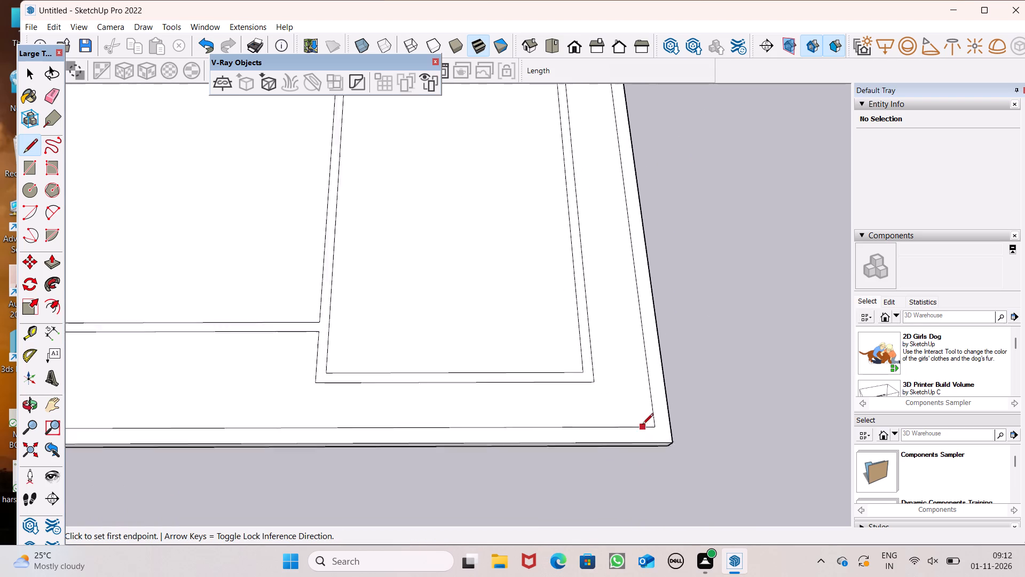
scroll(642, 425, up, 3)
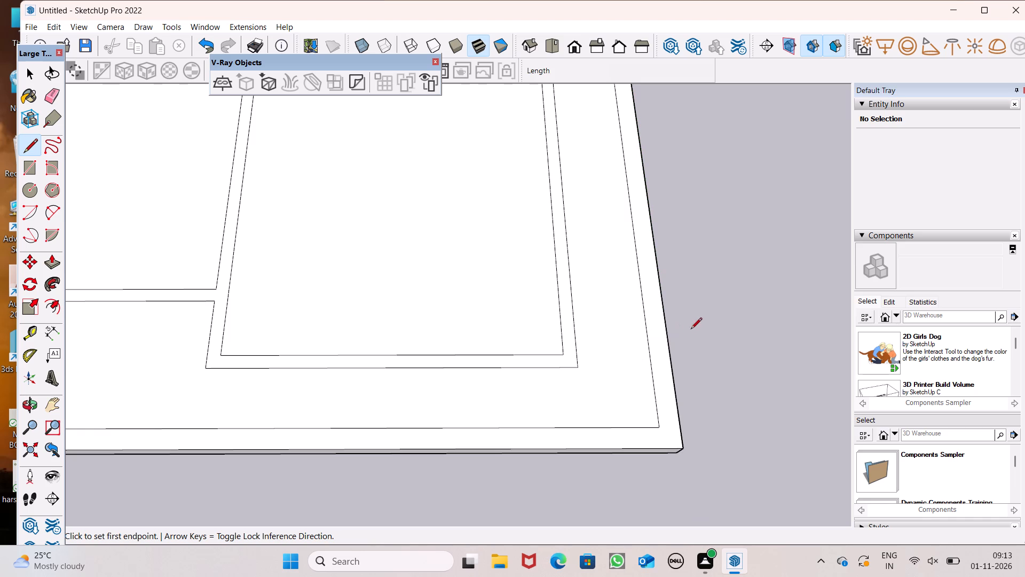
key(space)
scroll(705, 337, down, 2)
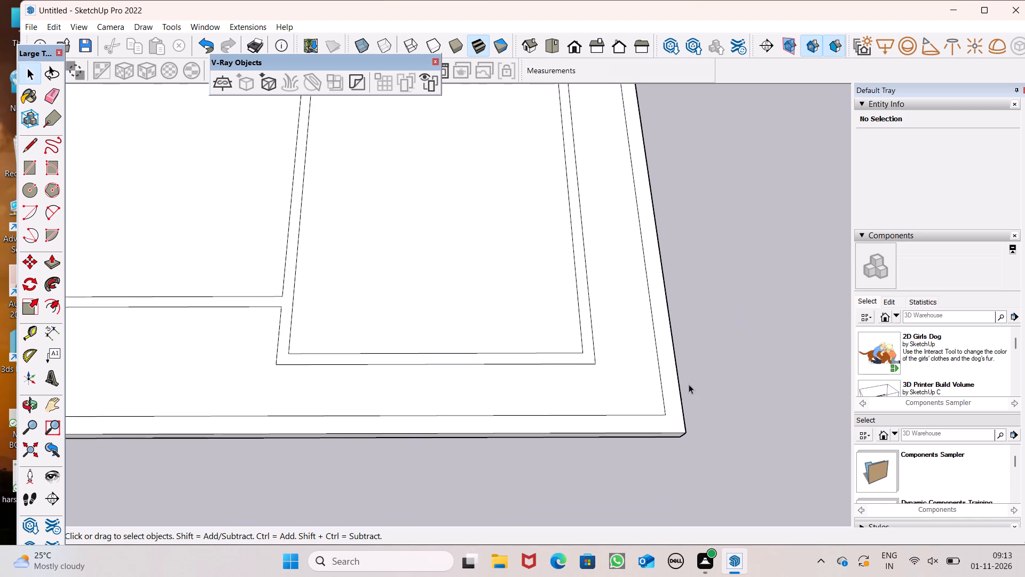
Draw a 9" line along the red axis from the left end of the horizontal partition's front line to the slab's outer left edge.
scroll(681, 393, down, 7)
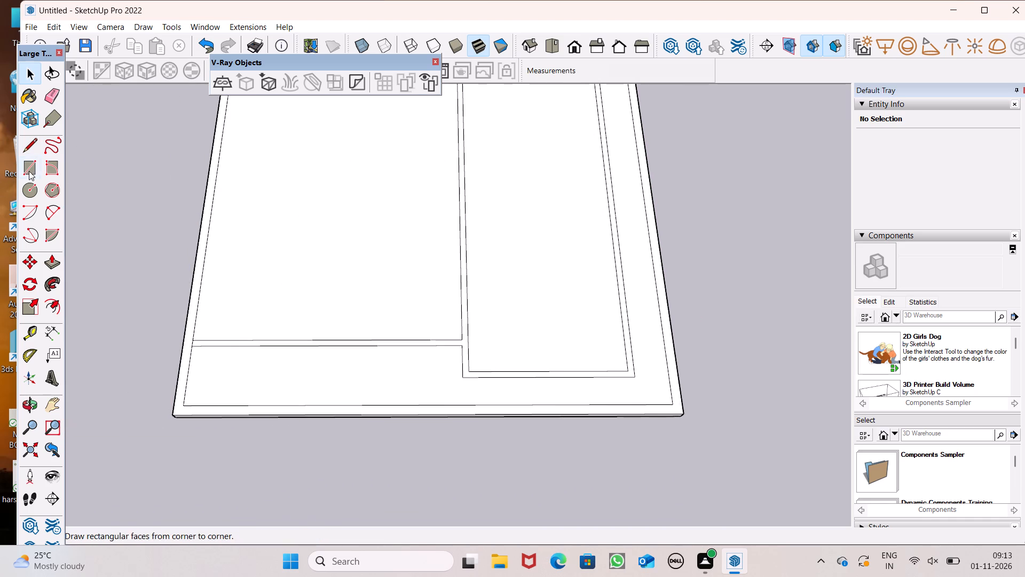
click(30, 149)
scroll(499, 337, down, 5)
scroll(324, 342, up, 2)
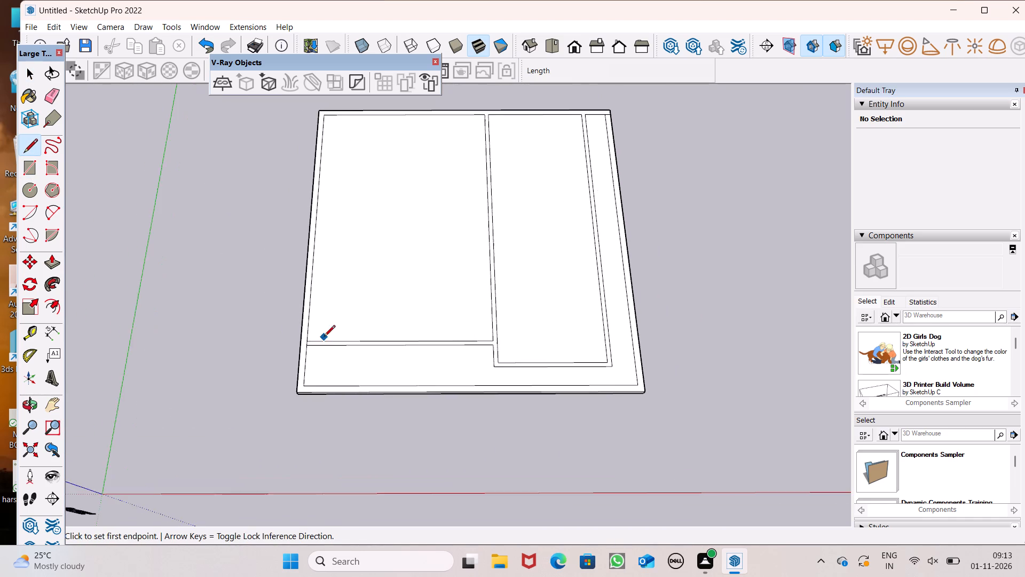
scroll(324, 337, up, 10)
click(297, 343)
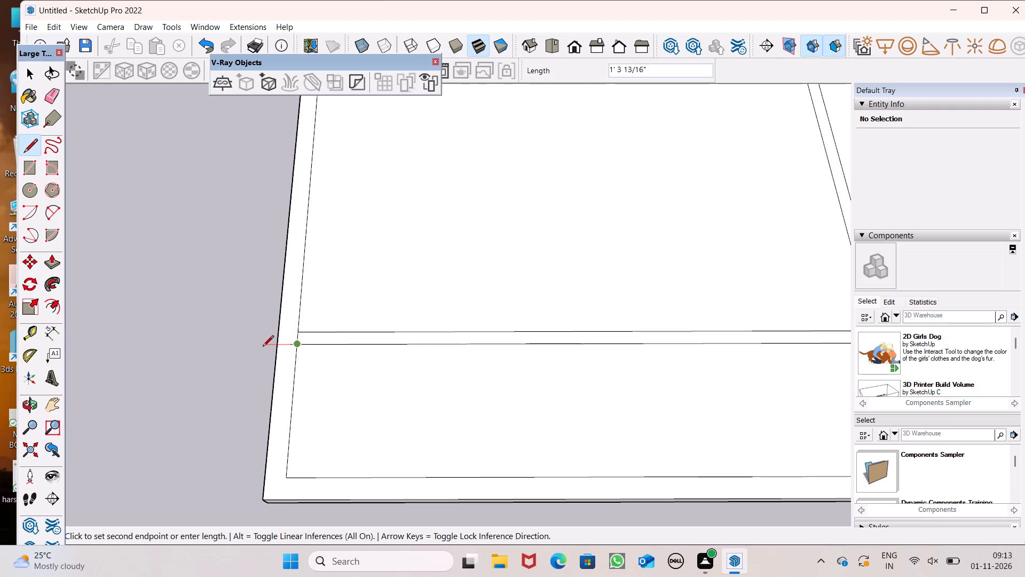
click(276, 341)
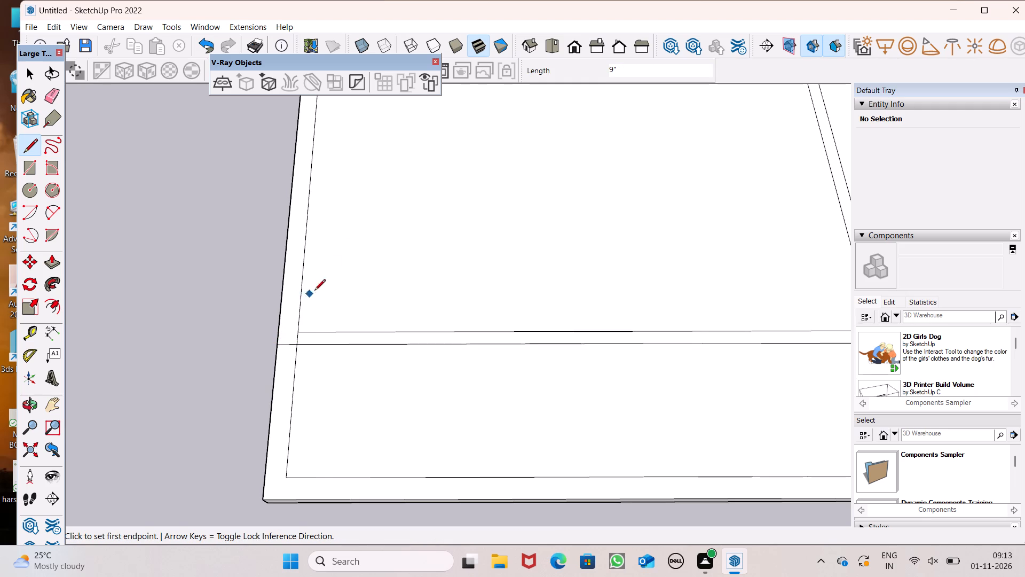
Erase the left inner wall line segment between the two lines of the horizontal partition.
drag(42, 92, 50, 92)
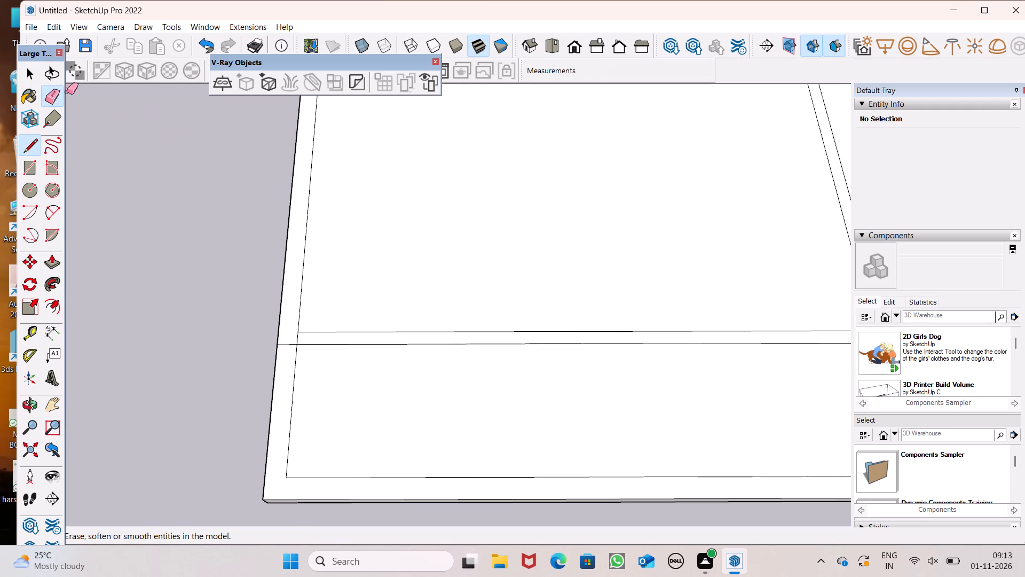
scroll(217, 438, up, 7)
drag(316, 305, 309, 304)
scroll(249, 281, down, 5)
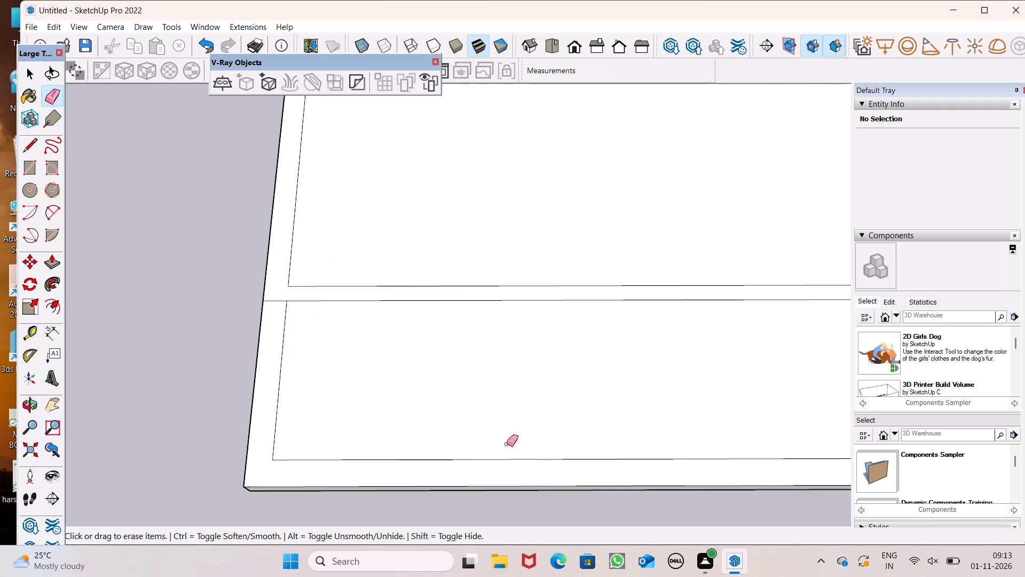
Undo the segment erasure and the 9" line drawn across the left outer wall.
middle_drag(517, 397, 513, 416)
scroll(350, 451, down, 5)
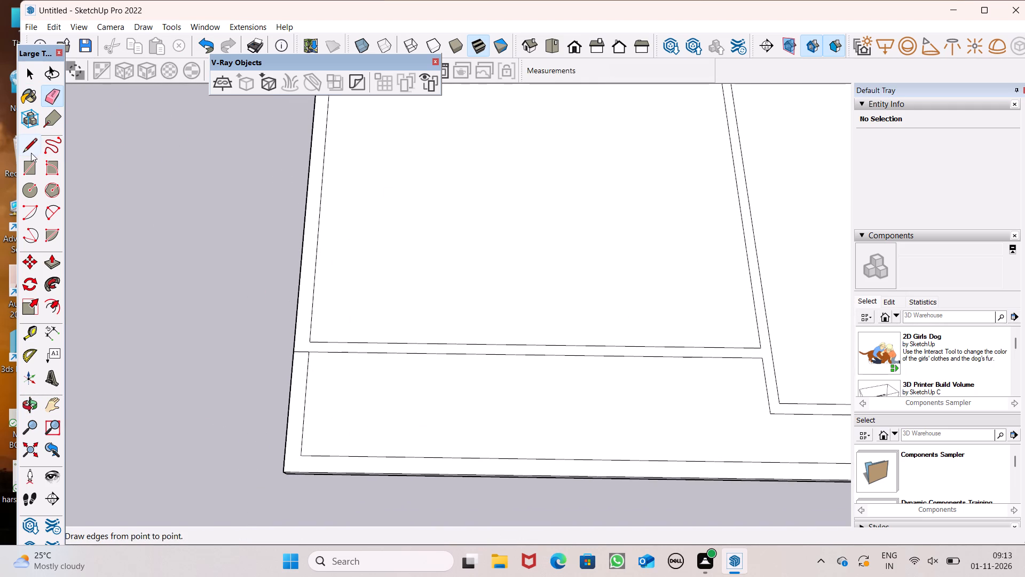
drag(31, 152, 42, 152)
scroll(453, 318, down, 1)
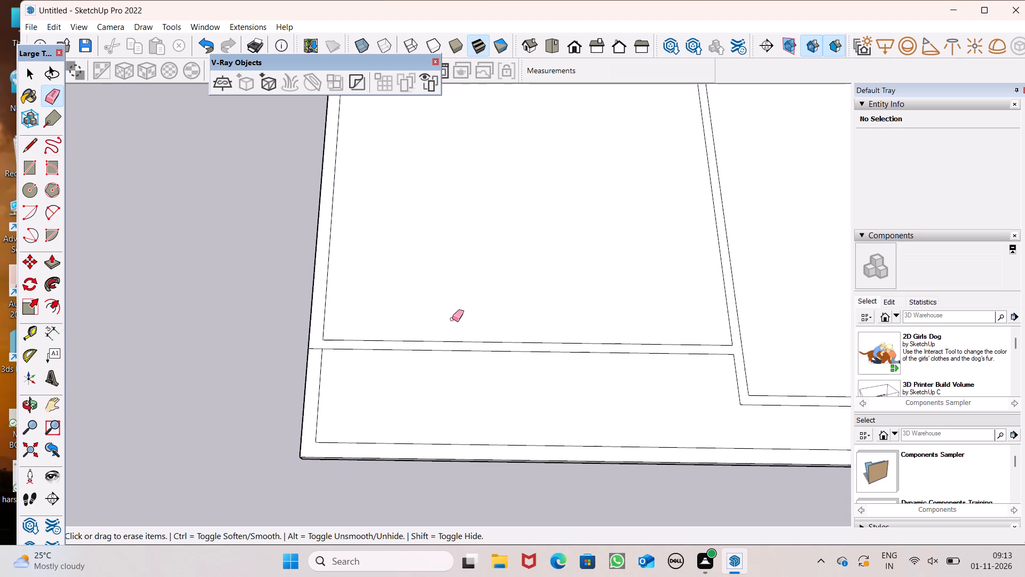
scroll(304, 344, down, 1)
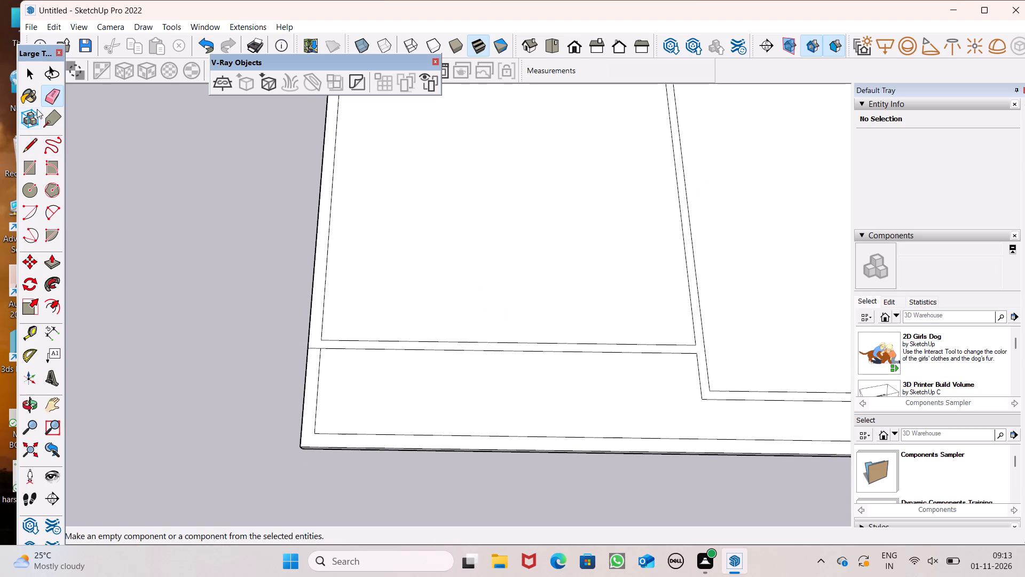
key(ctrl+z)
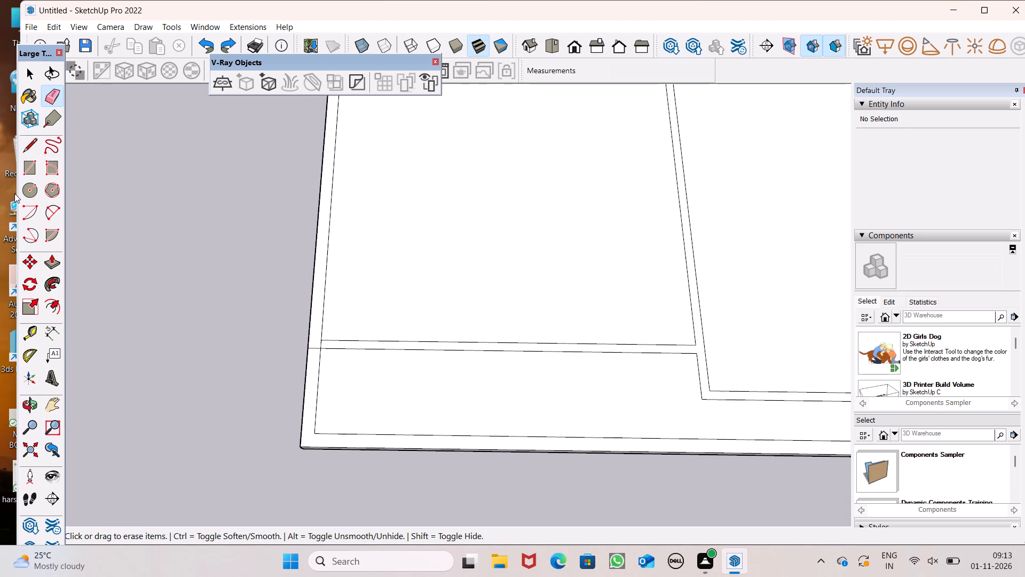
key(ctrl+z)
Erase the left inner wall line segment that closes off the end of the horizontal partition.
click(43, 88)
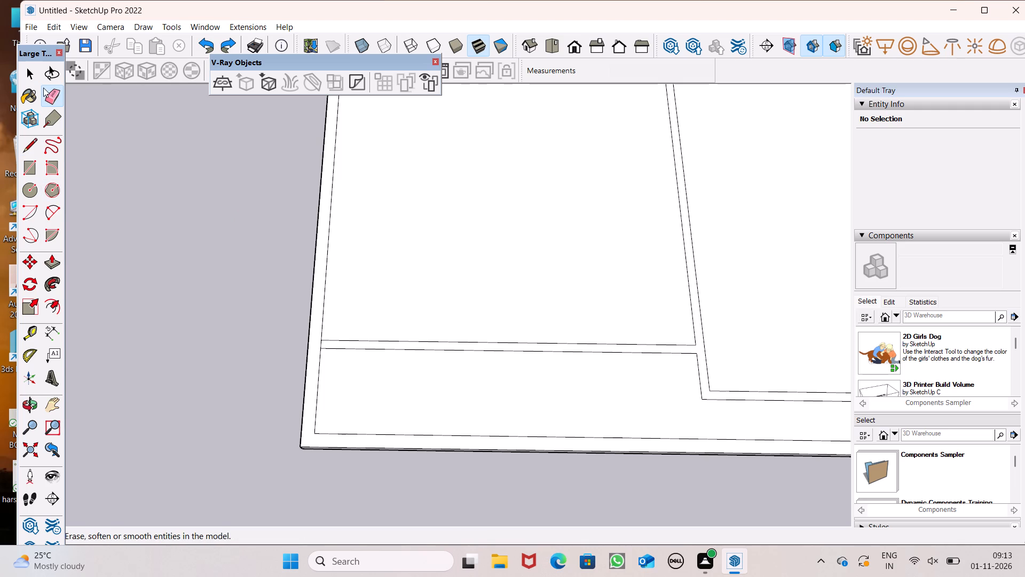
scroll(298, 315, up, 14)
drag(305, 347, 309, 348)
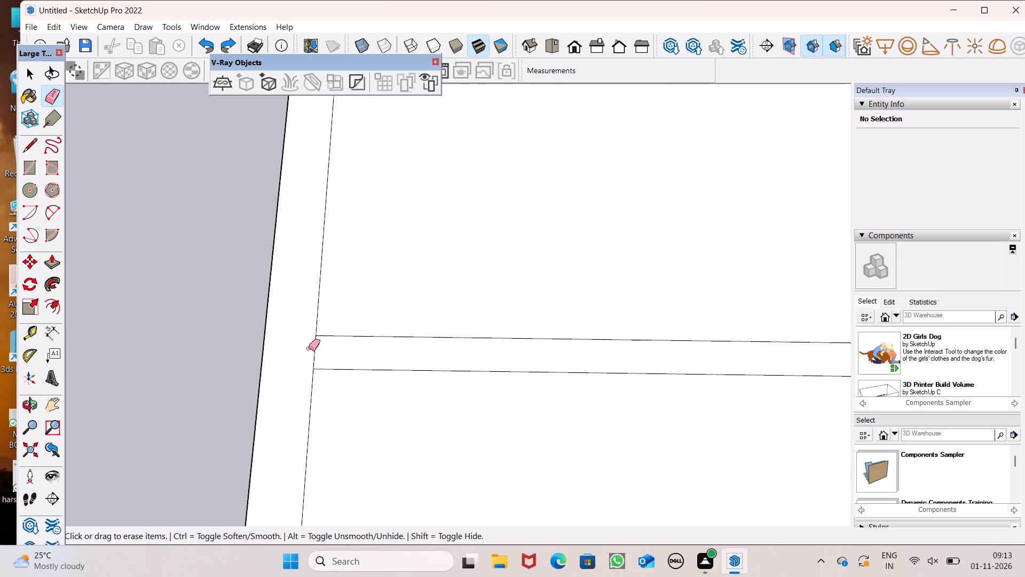
drag(309, 348, 321, 350)
Draw a 9" line along the red axis across the left outer wall, about midway between the horizontal partition and the front inner wall line.
click(34, 147)
scroll(314, 230, down, 5)
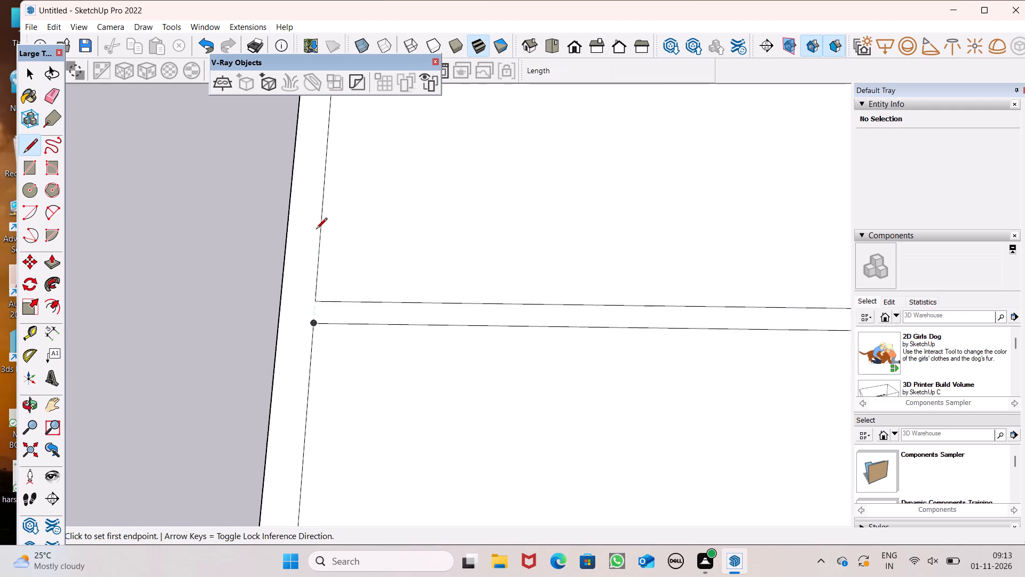
scroll(324, 229, down, 7)
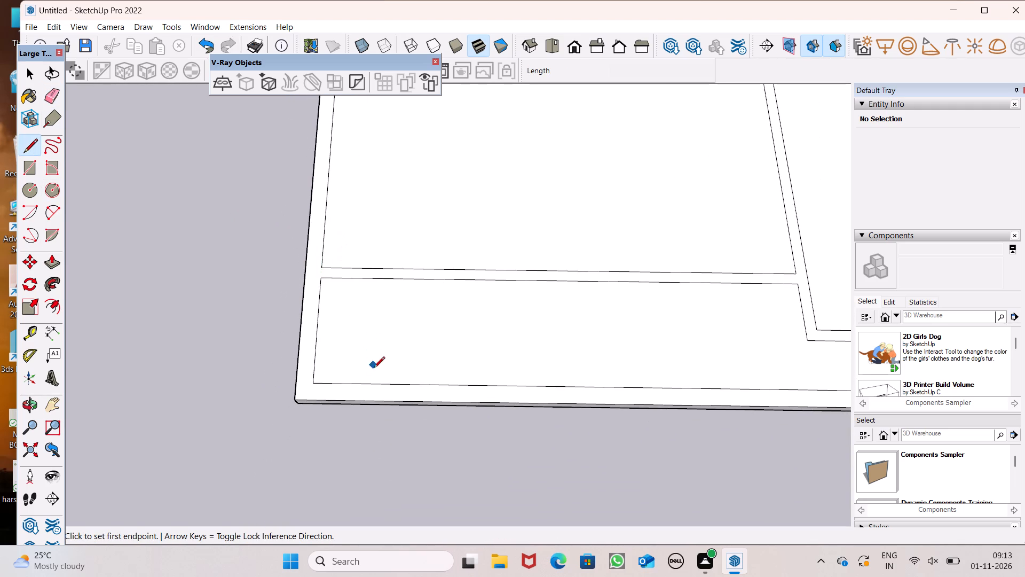
scroll(279, 337, up, 2)
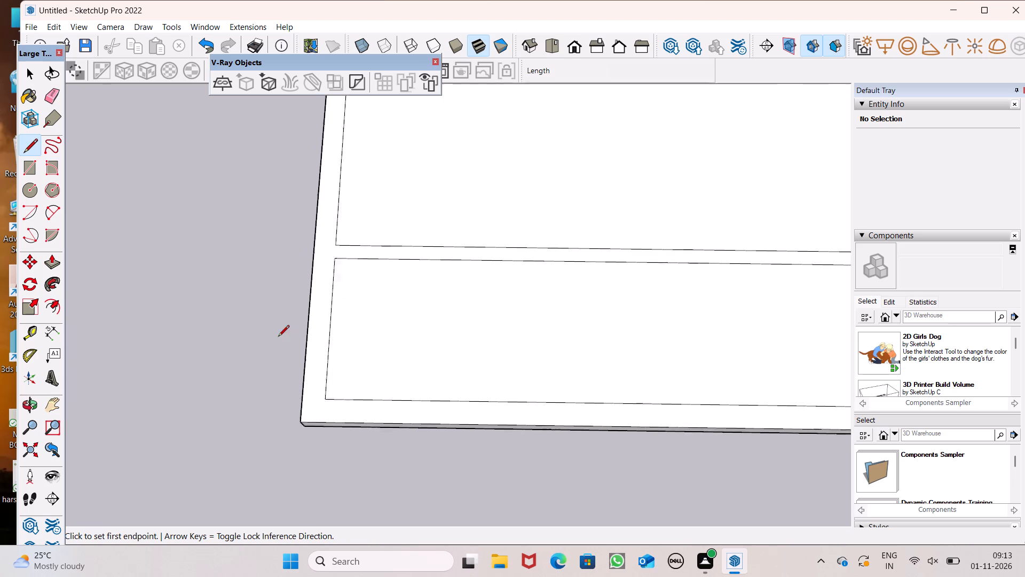
scroll(278, 337, up, 2)
scroll(327, 329, up, 6)
click(341, 340)
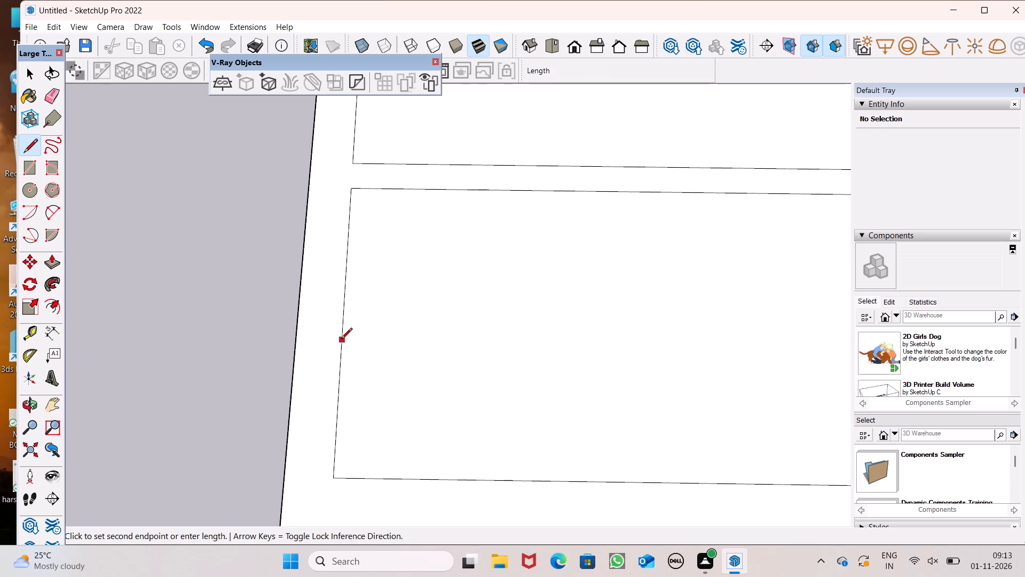
click(297, 333)
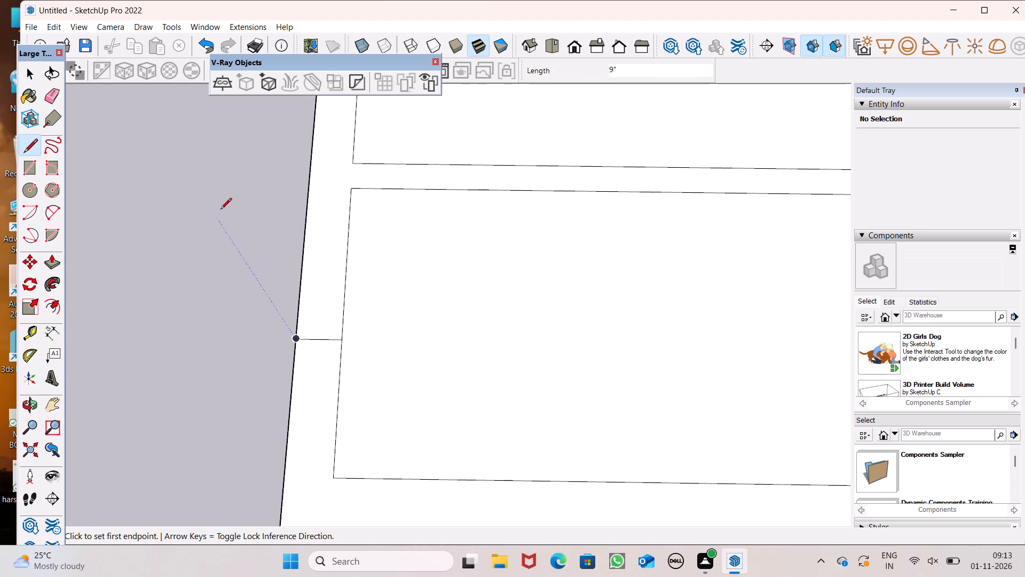
Examine the wall layout from several angles, including the front-left corner and the whole slab.
scroll(174, 196, down, 6)
scroll(201, 279, down, 5)
scroll(197, 324, down, 4)
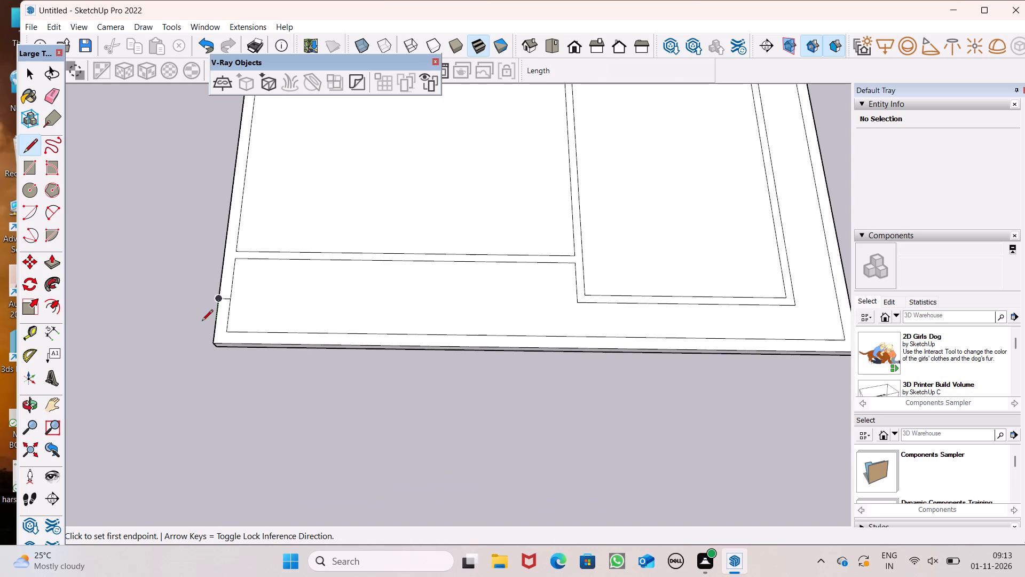
scroll(225, 284, up, 3)
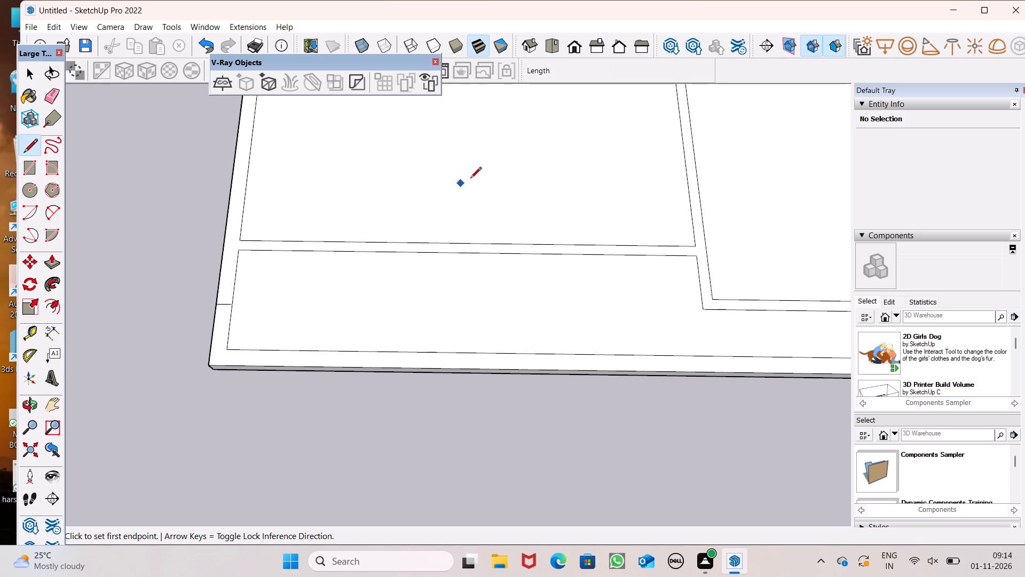
scroll(306, 314, down, 1)
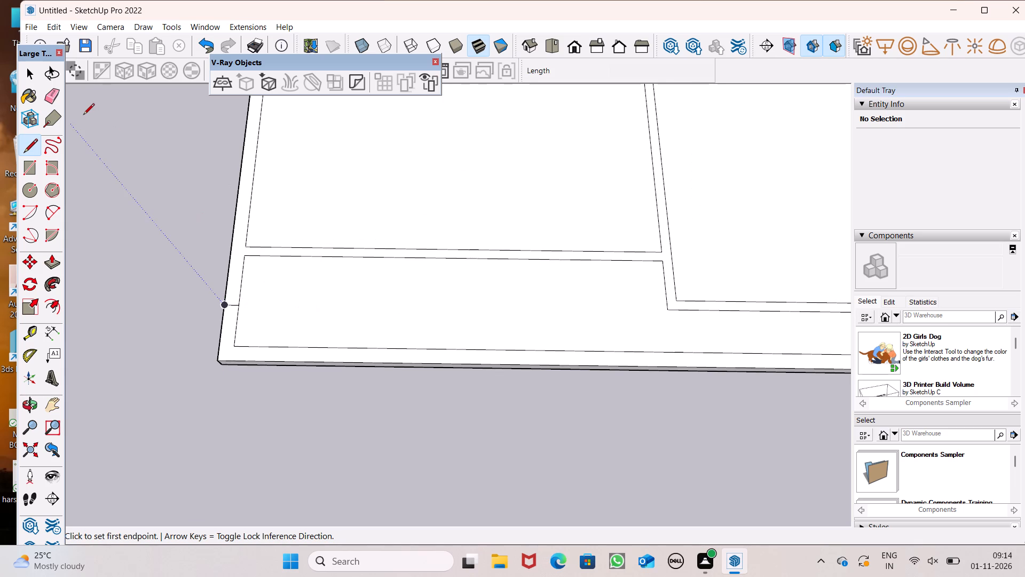
scroll(105, 199, down, 5)
middle_click(240, 420)
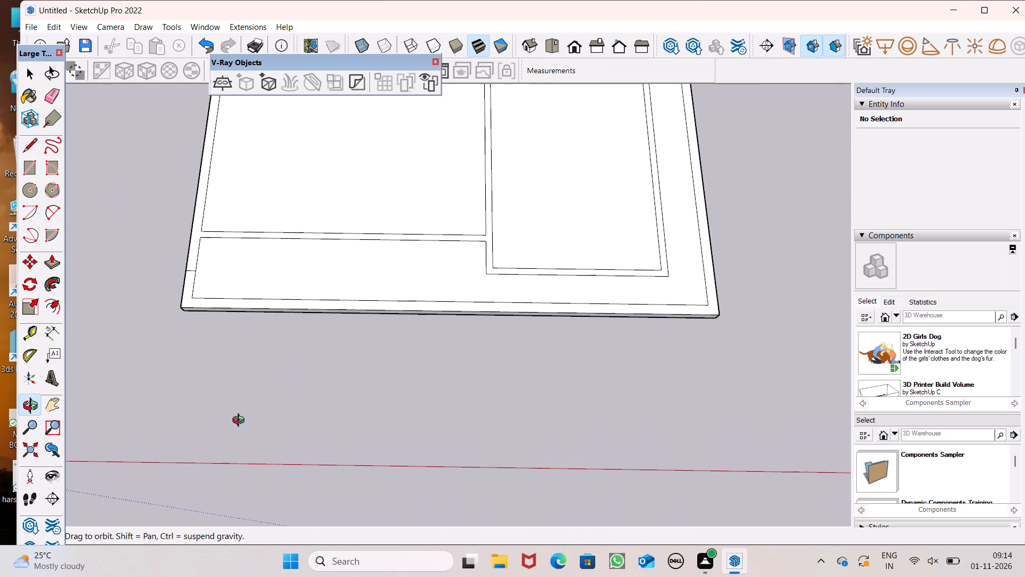
scroll(204, 243, up, 2)
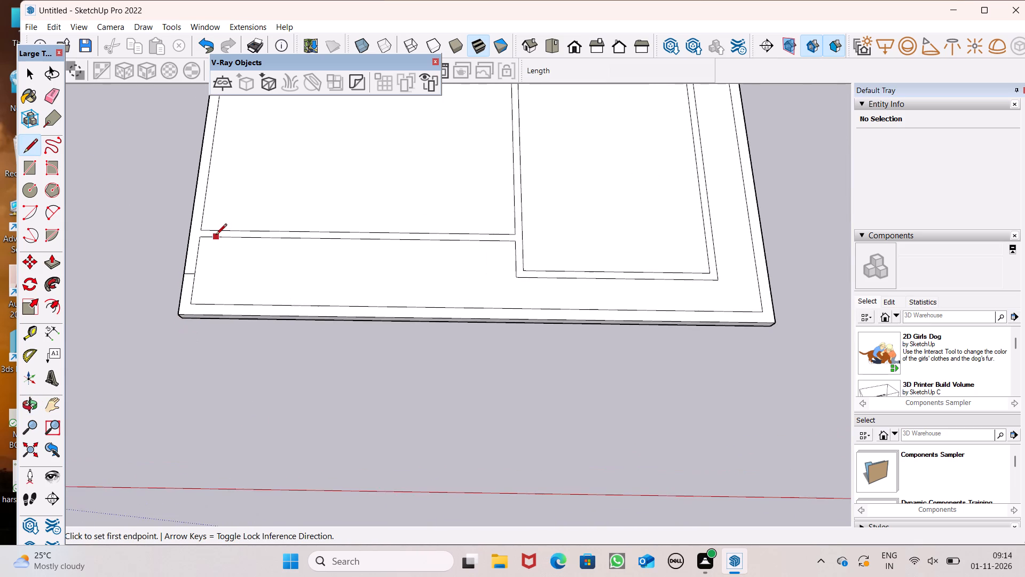
scroll(299, 319, down, 2)
middle_drag(293, 371, 289, 367)
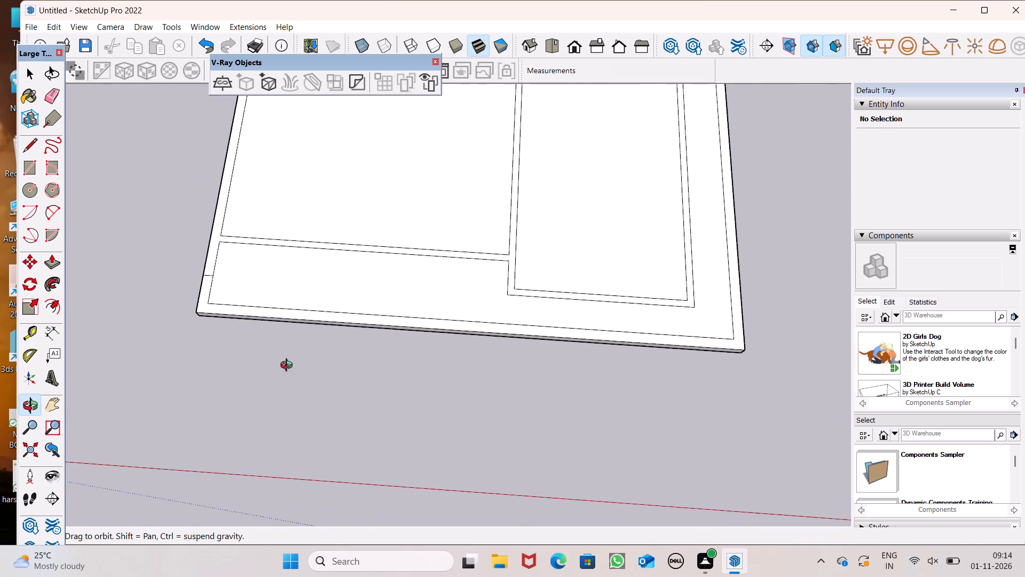
middle_drag(289, 367, 323, 362)
scroll(129, 243, up, 1)
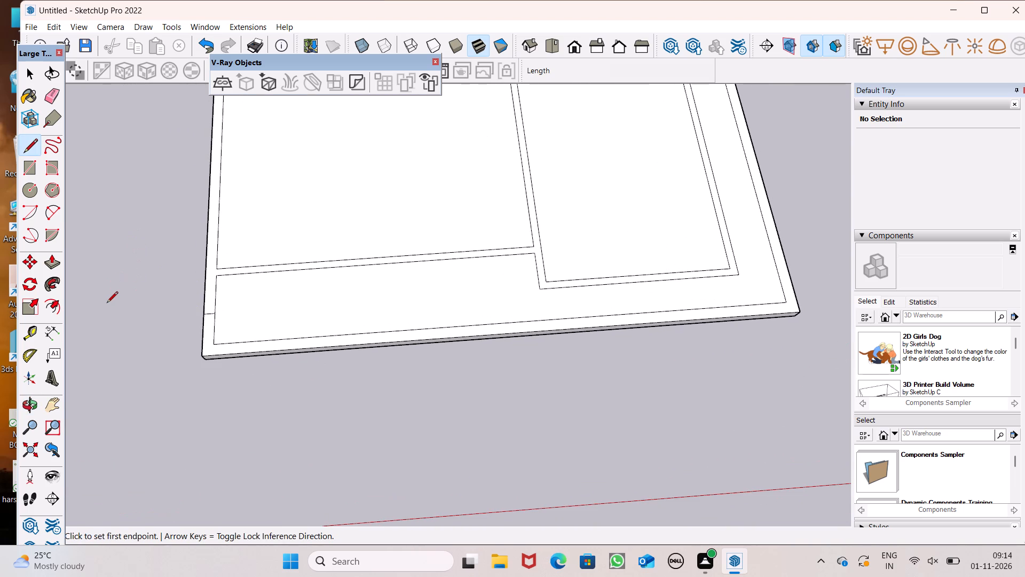
scroll(159, 381, down, 1)
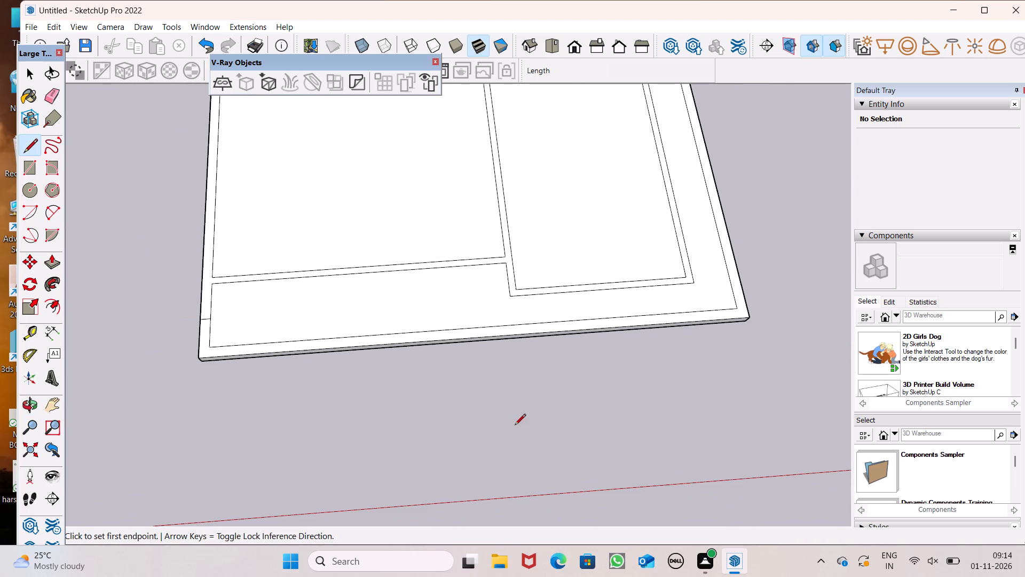
middle_drag(515, 425, 502, 419)
scroll(254, 270, up, 4)
scroll(237, 272, down, 2)
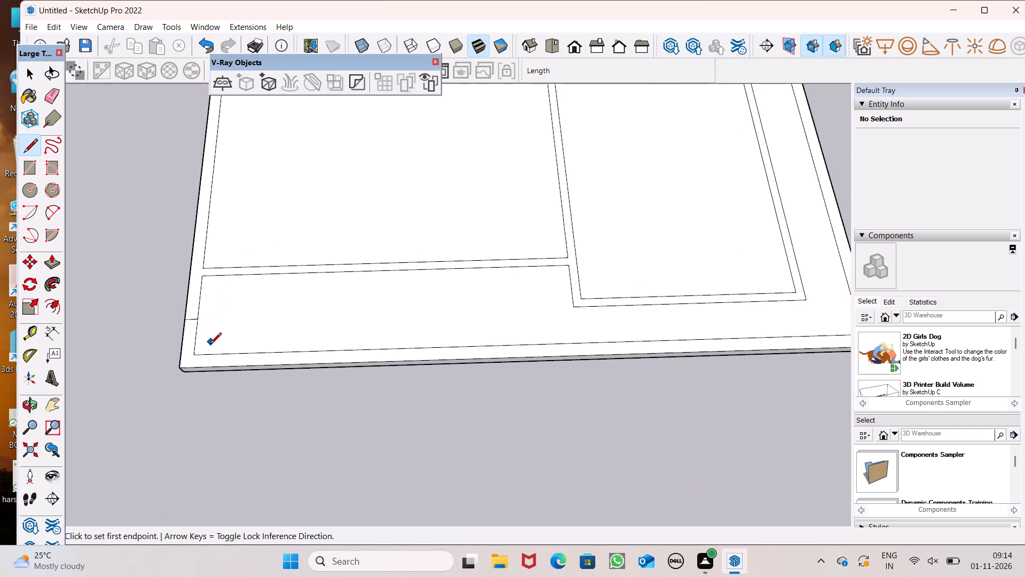
scroll(204, 342, up, 4)
scroll(101, 281, down, 8)
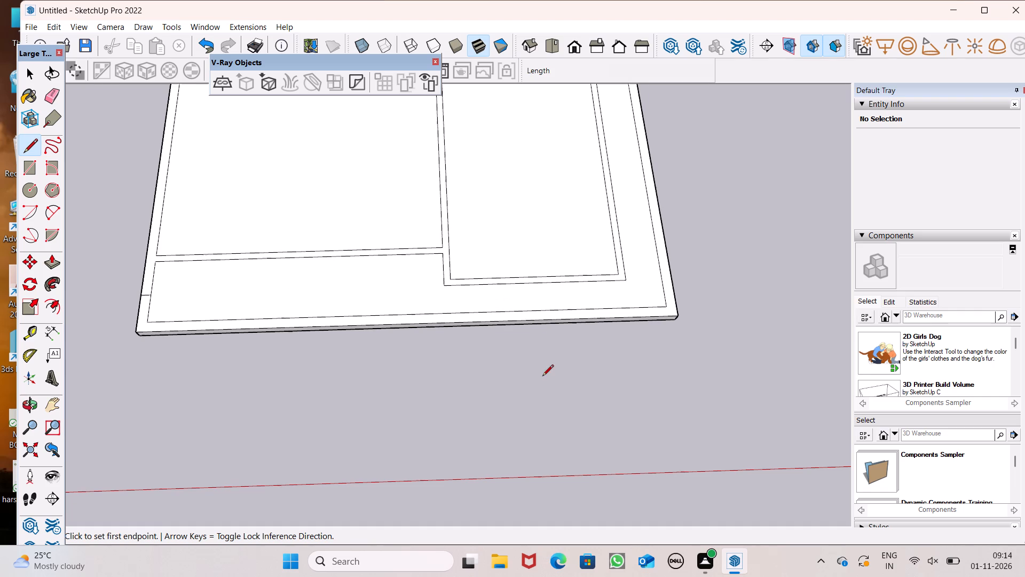
scroll(553, 372, down, 6)
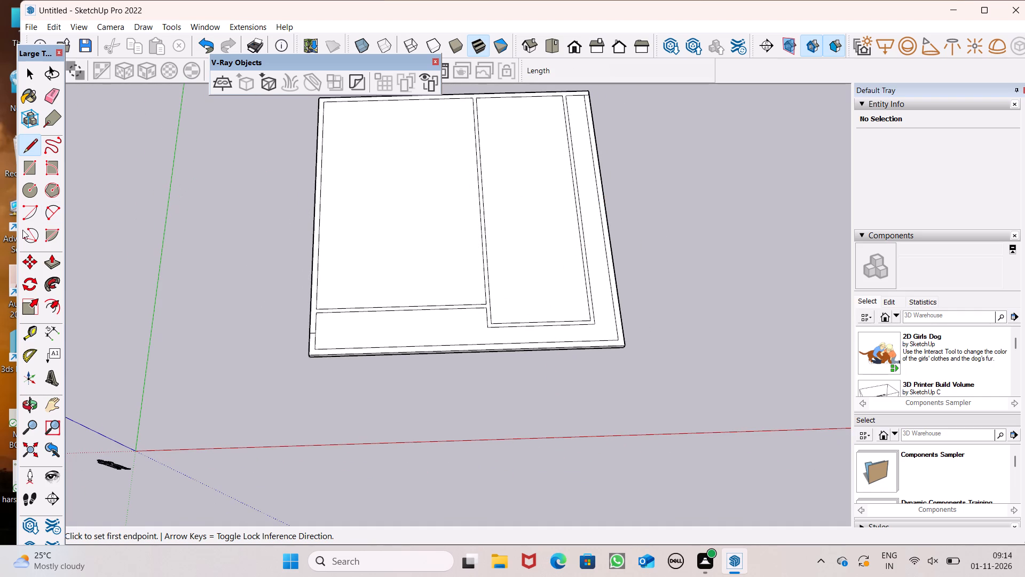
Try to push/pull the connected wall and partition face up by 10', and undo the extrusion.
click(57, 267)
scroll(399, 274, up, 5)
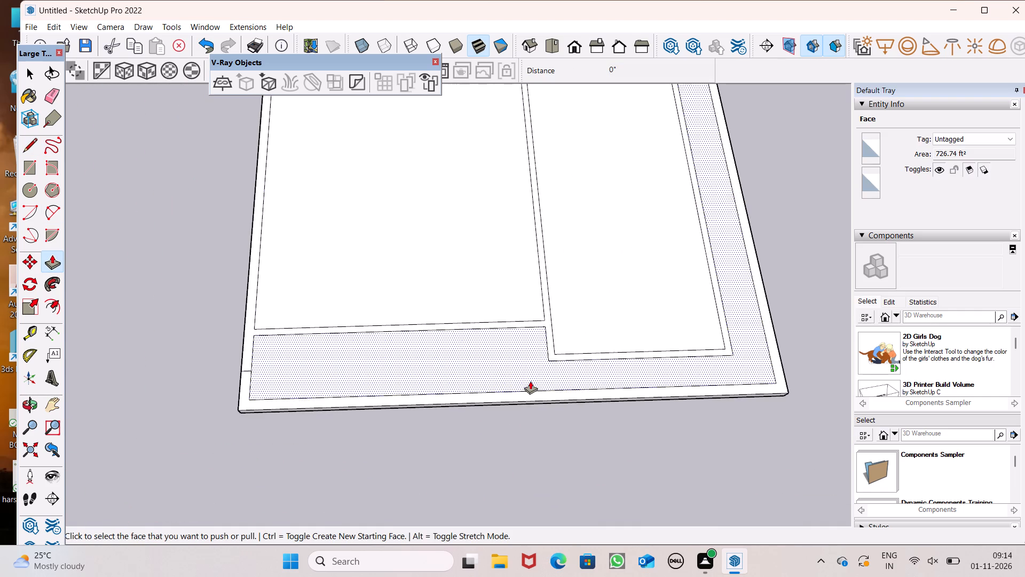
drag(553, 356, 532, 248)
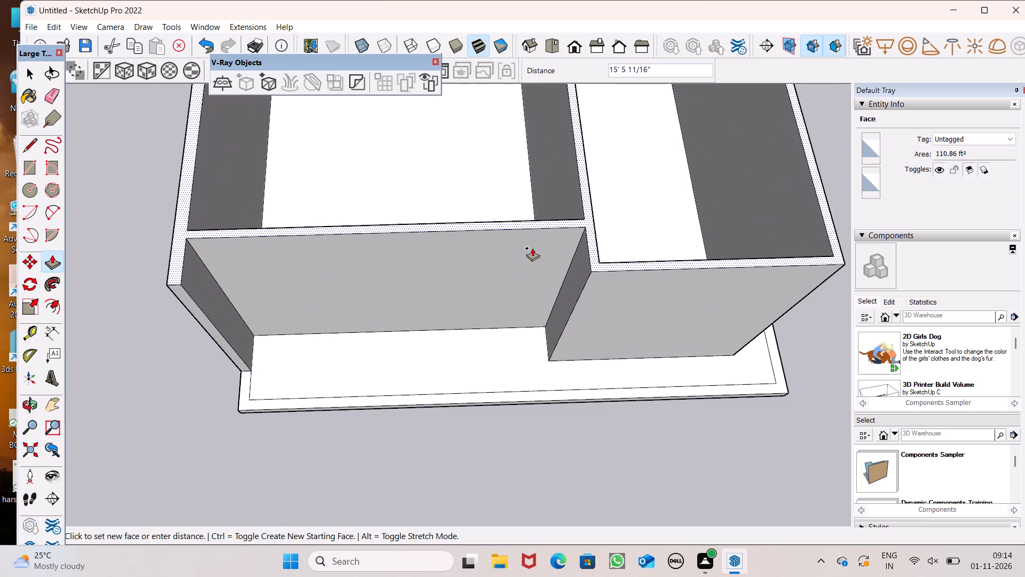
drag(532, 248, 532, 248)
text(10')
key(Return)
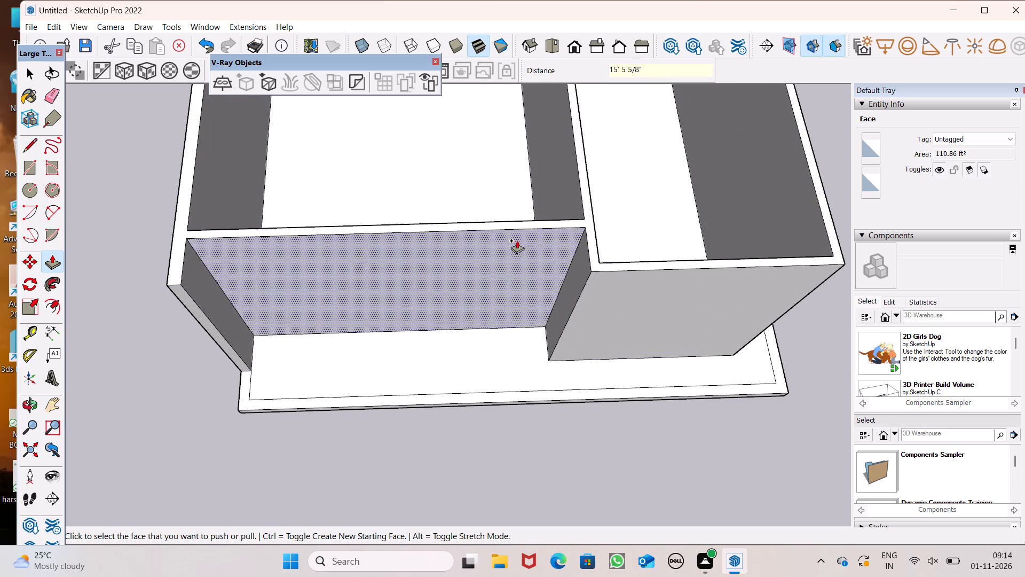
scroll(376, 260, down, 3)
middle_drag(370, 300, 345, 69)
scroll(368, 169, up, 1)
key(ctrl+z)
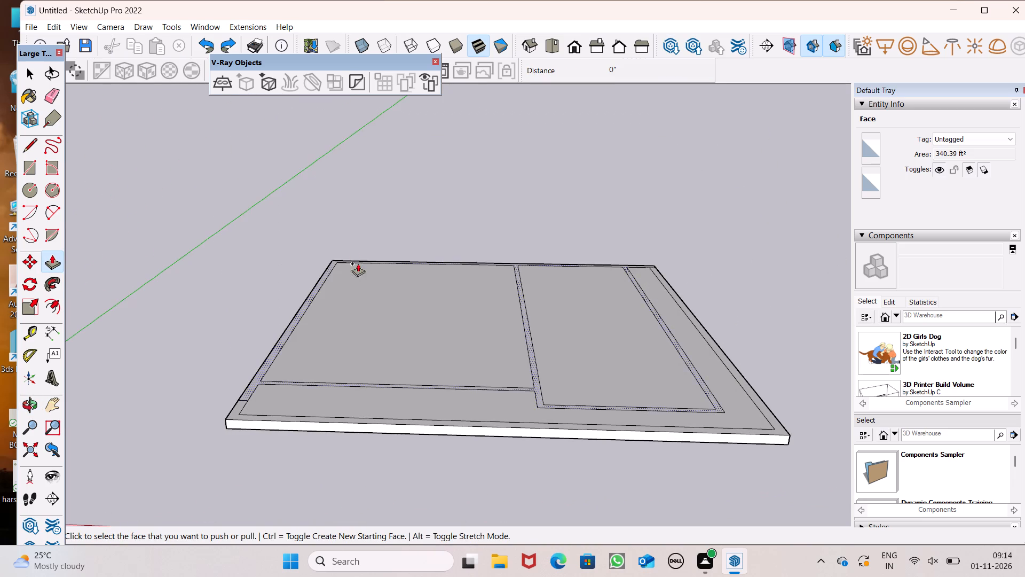
Push/pull the connected wall and partition face up 10' from the slab.
scroll(280, 392, up, 6)
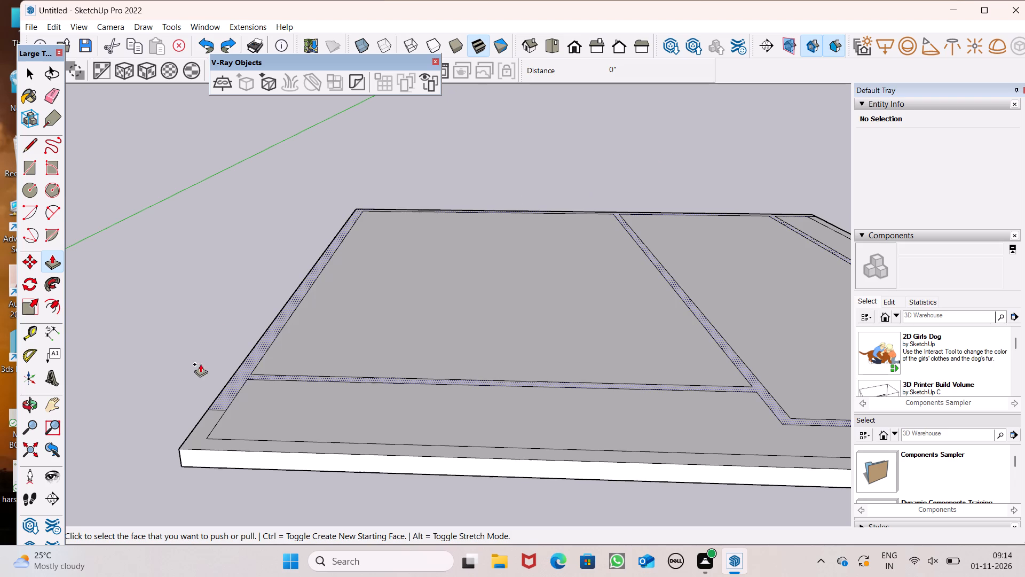
drag(230, 389, 243, 281)
key(1)
text(0')
key(Return)
scroll(196, 253, down, 3)
key(space)
scroll(106, 166, down, 3)
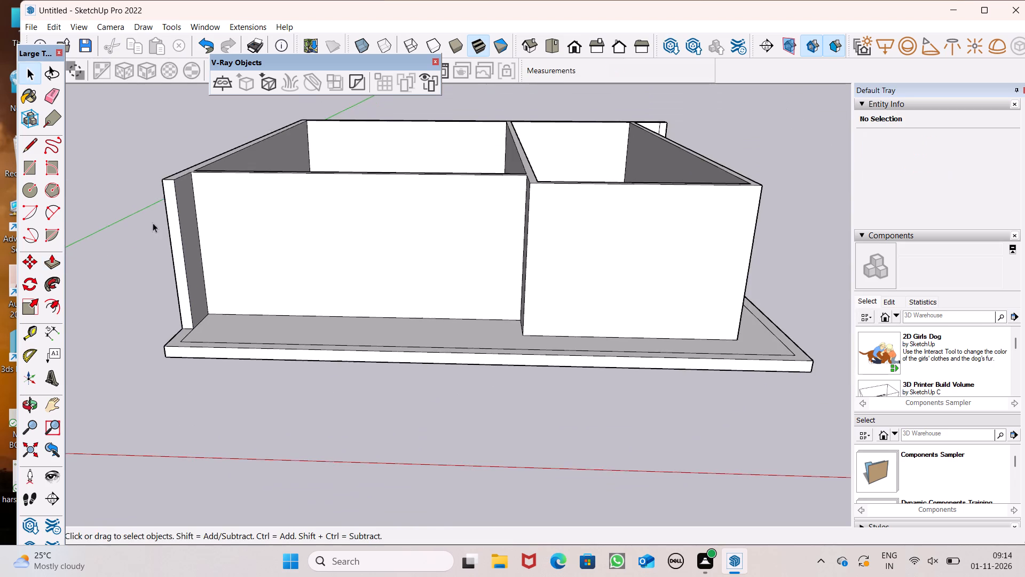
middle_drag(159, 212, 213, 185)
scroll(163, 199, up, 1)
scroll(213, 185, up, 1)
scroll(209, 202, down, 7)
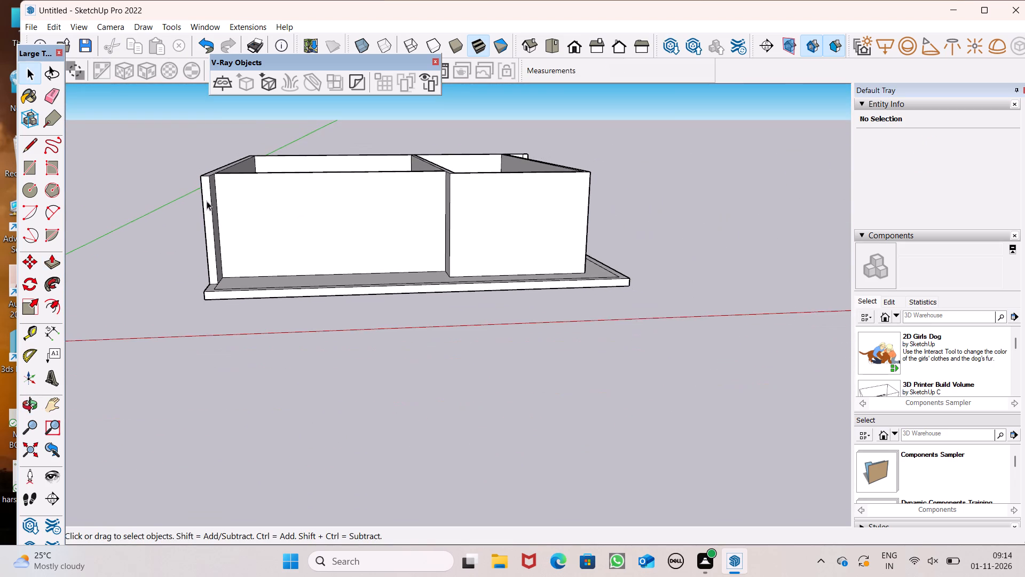
Measure the height of the left outer wall's front end with a linear dimension, without placing it.
middle_drag(248, 158, 289, 146)
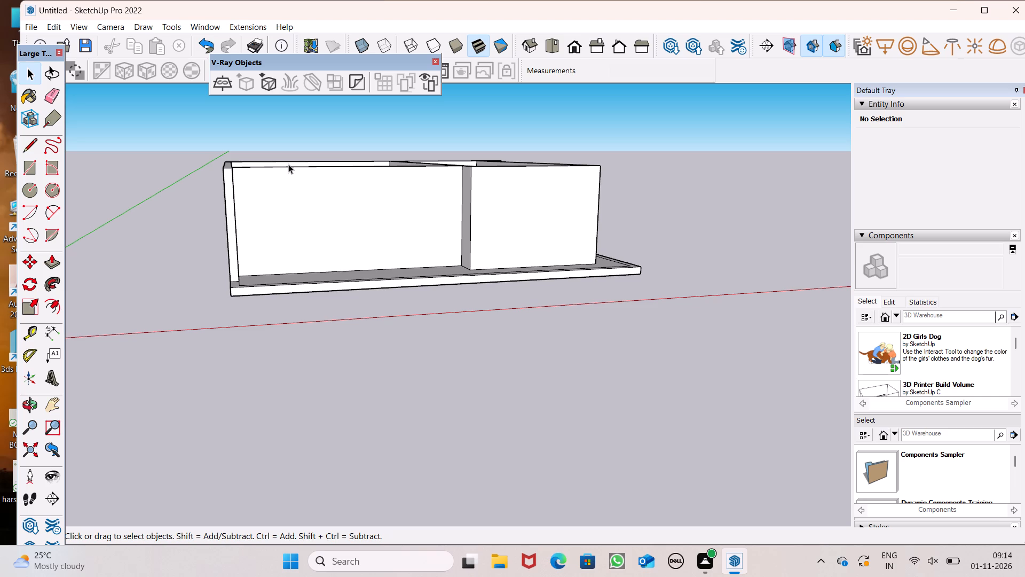
scroll(292, 113, down, 2)
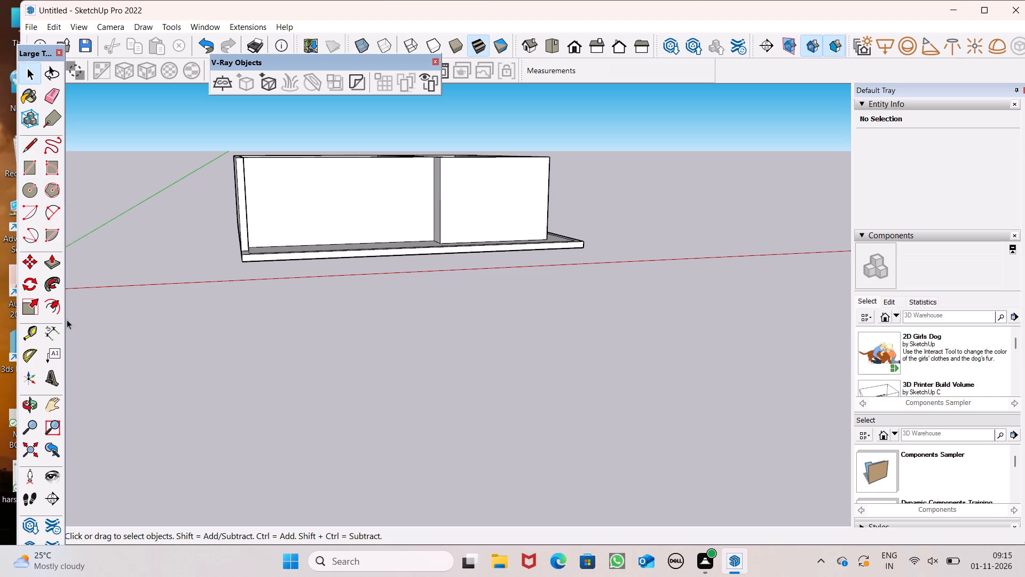
click(56, 329)
scroll(377, 291, down, 2)
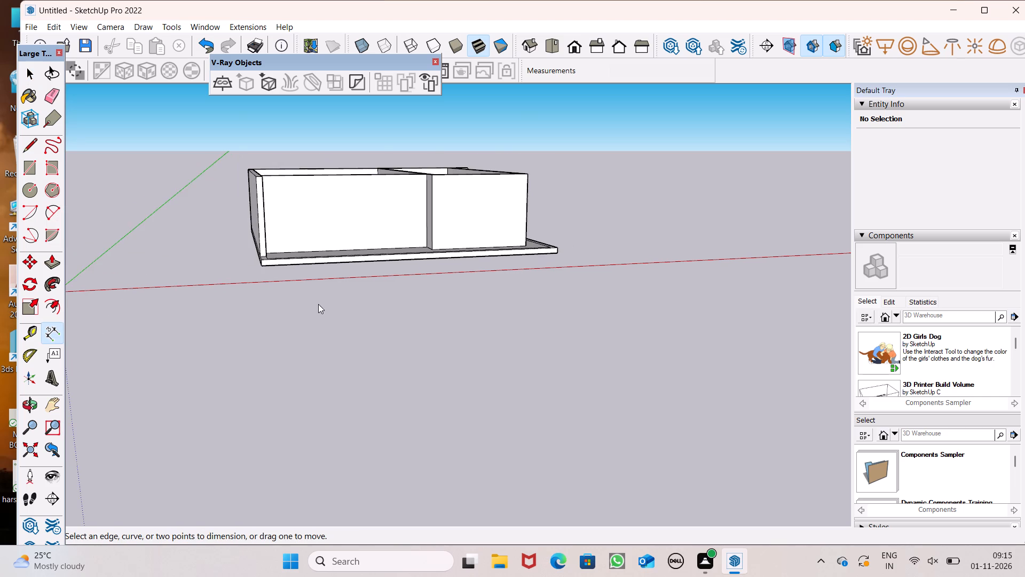
middle_drag(317, 304, 366, 280)
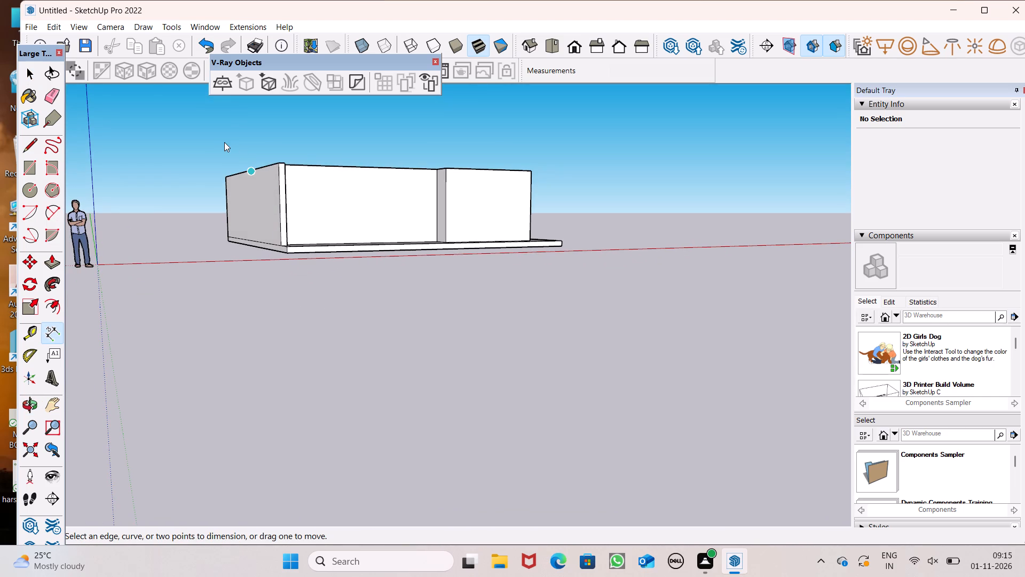
scroll(236, 146, up, 7)
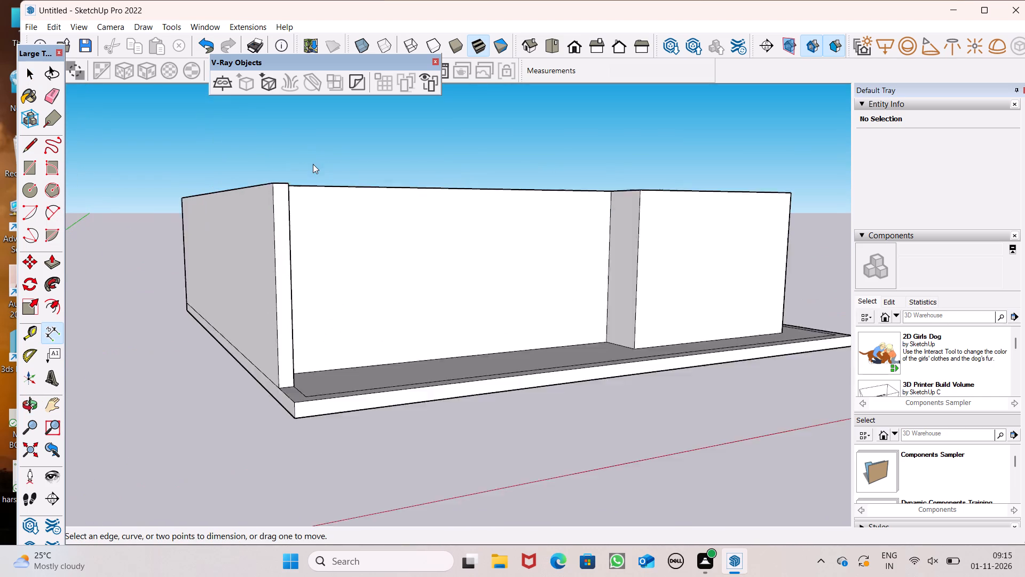
scroll(313, 164, up, 8)
click(236, 181)
scroll(336, 158, down, 7)
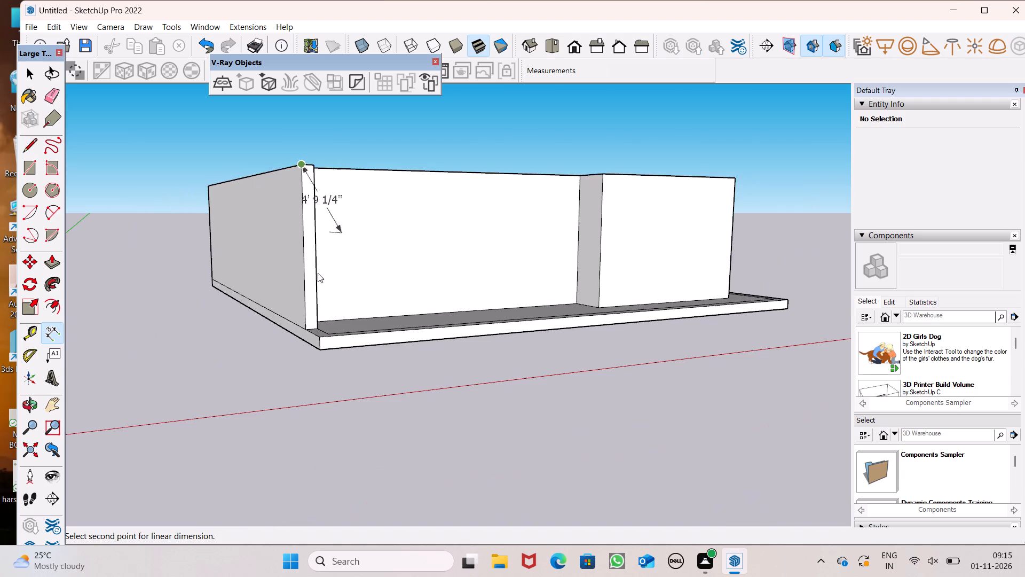
scroll(295, 321, up, 6)
click(309, 331)
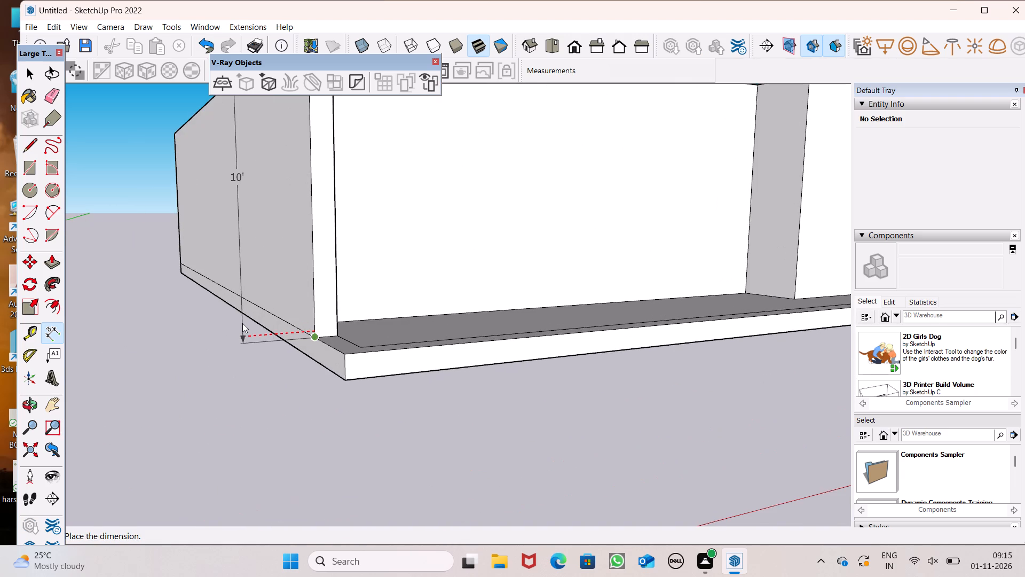
key(space)
Undo the 10' push/pull of the connected walls and partitions.
scroll(235, 316, down, 9)
middle_drag(312, 309, 187, 340)
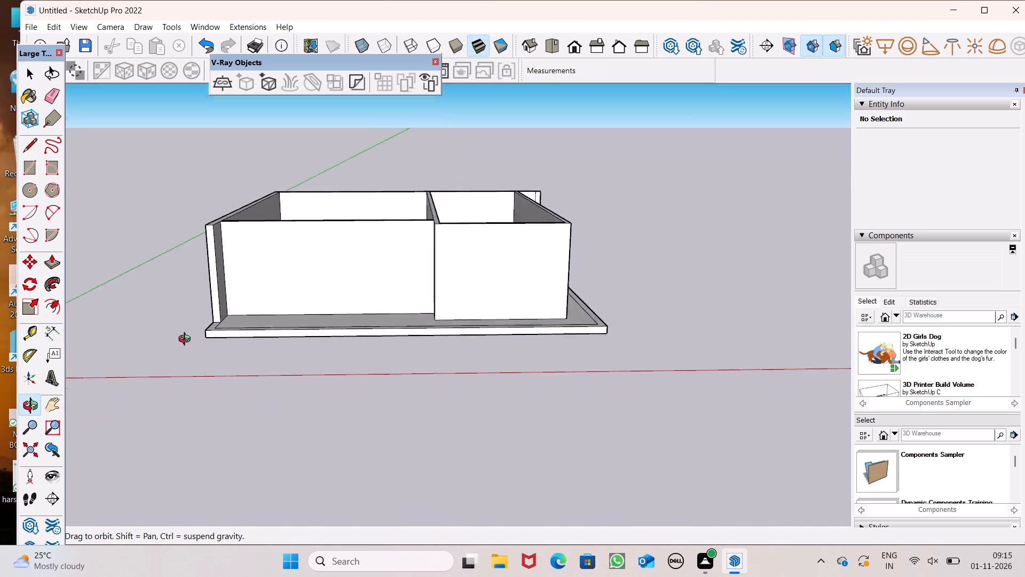
middle_drag(187, 340, 168, 340)
scroll(164, 344, up, 1)
middle_drag(518, 274, 427, 301)
scroll(427, 300, up, 1)
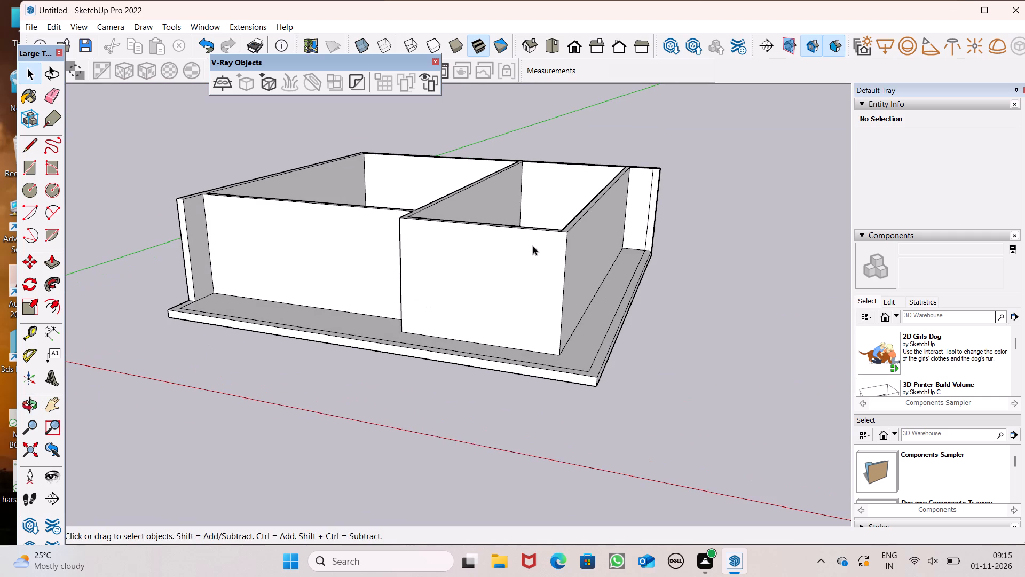
scroll(549, 245, up, 2)
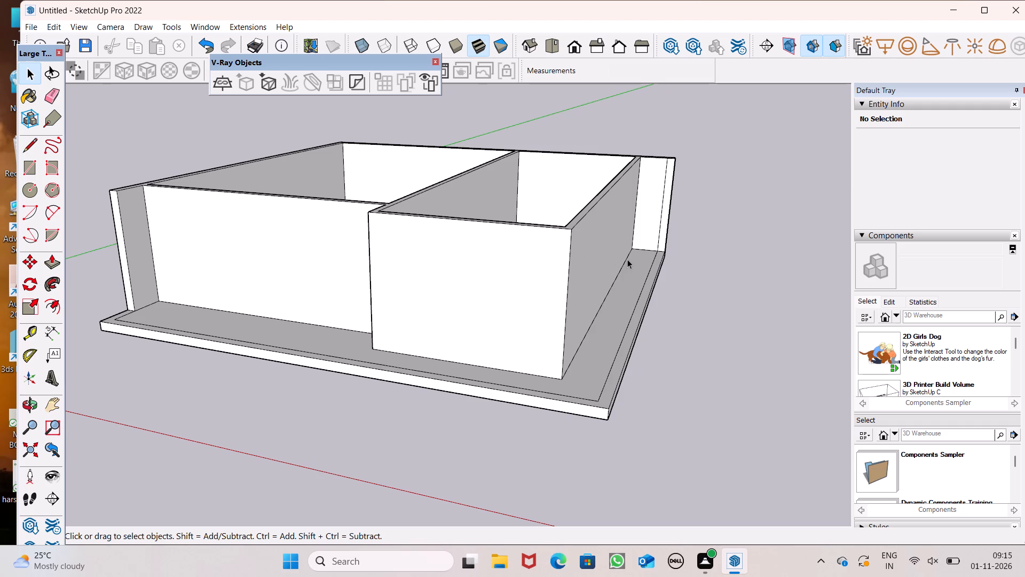
key(ctrl+z)
Push/pull the connected wall and partition face up 3' from the slab.
scroll(406, 284, down, 3)
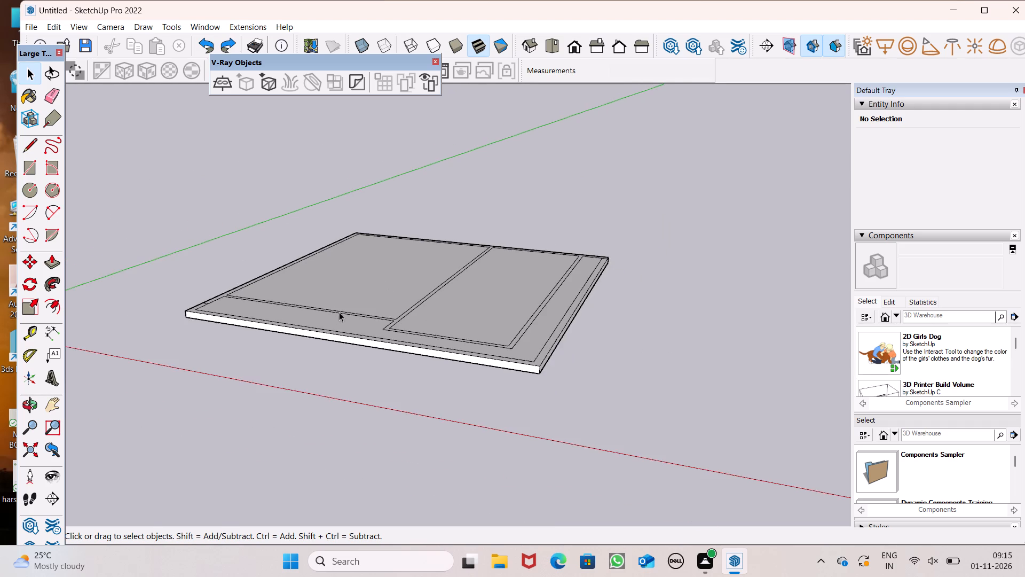
middle_drag(337, 310, 425, 445)
scroll(322, 411, up, 1)
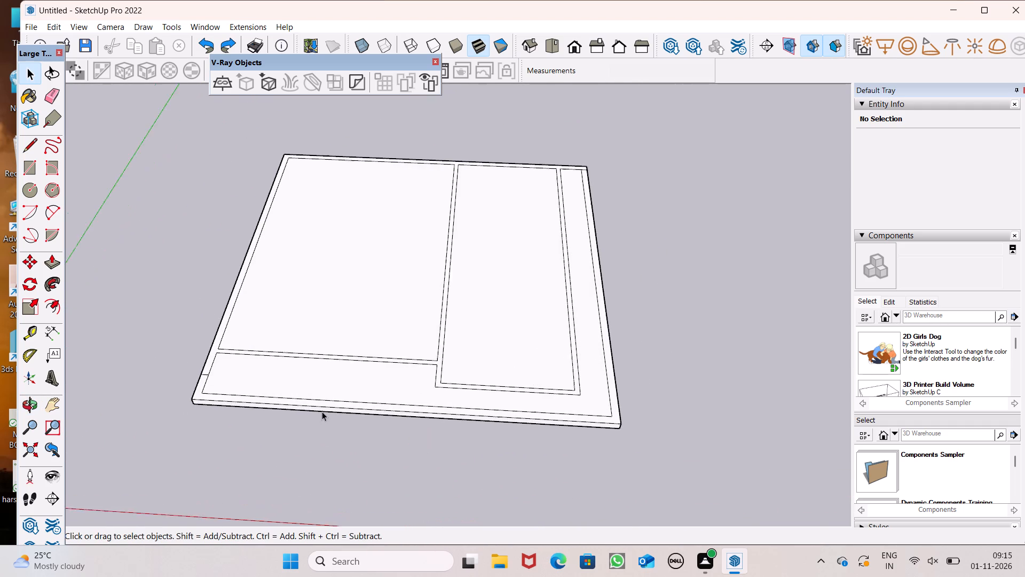
scroll(322, 411, up, 6)
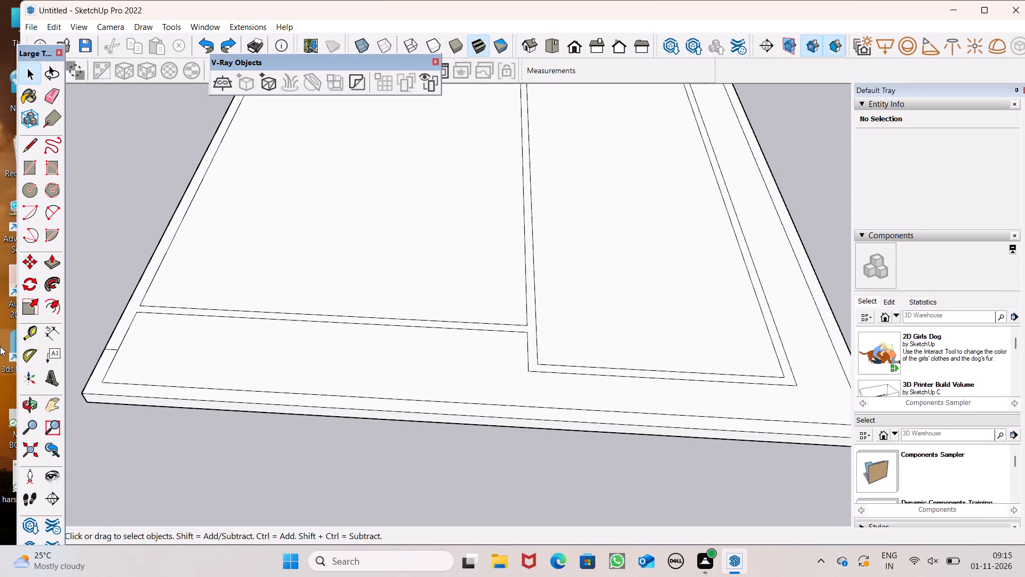
click(48, 262)
scroll(540, 285, down, 5)
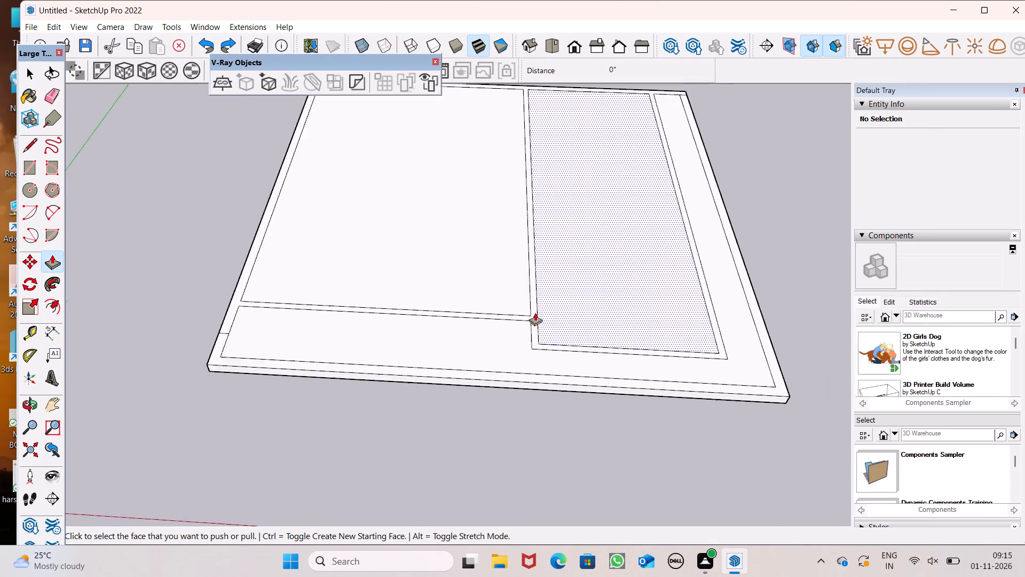
scroll(233, 322, up, 3)
scroll(377, 272, up, 2)
scroll(377, 270, down, 1)
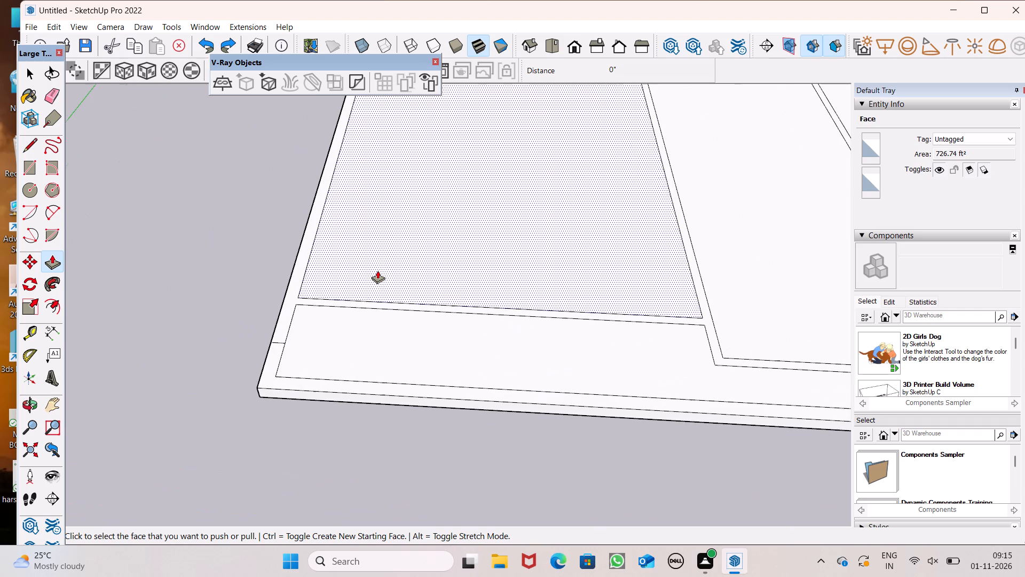
scroll(377, 245, up, 1)
scroll(454, 225, up, 2)
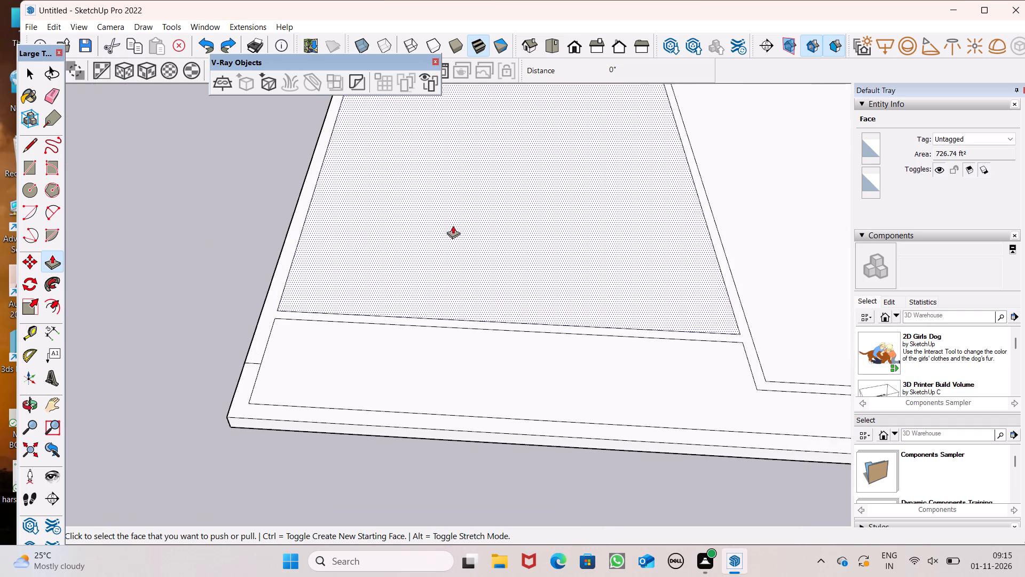
drag(240, 346, 246, 277)
text(3')
key(Return)
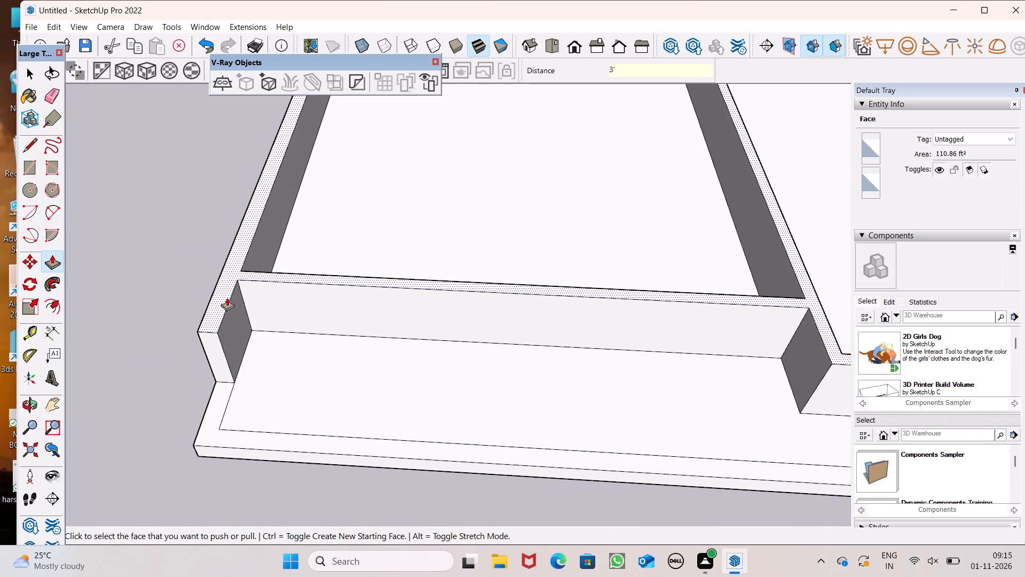
Push/pull the top face of the raised walls up a further 10' as a new starting face, keeping the edge line at 3'.
drag(223, 302, 213, 197)
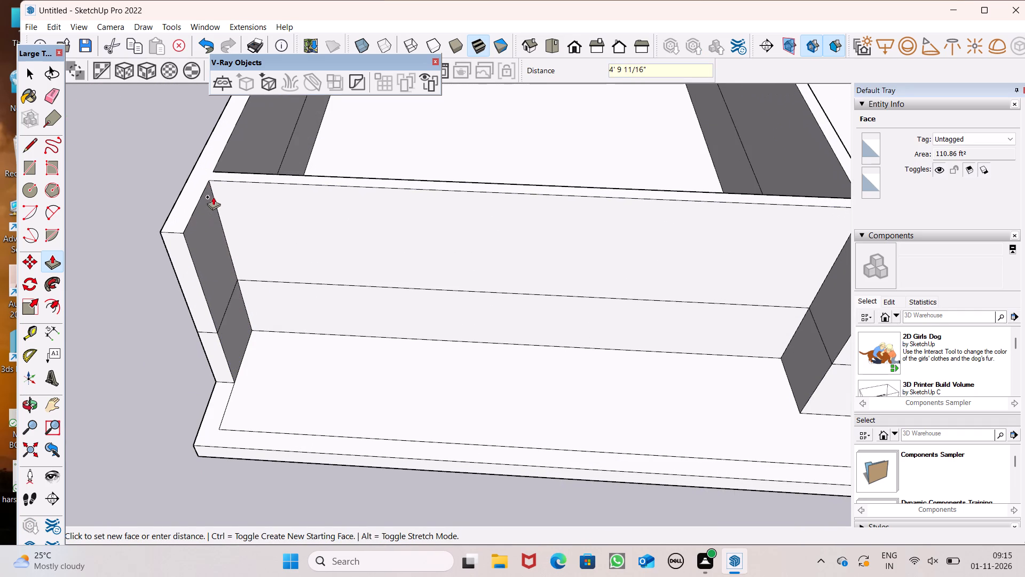
drag(213, 197, 213, 186)
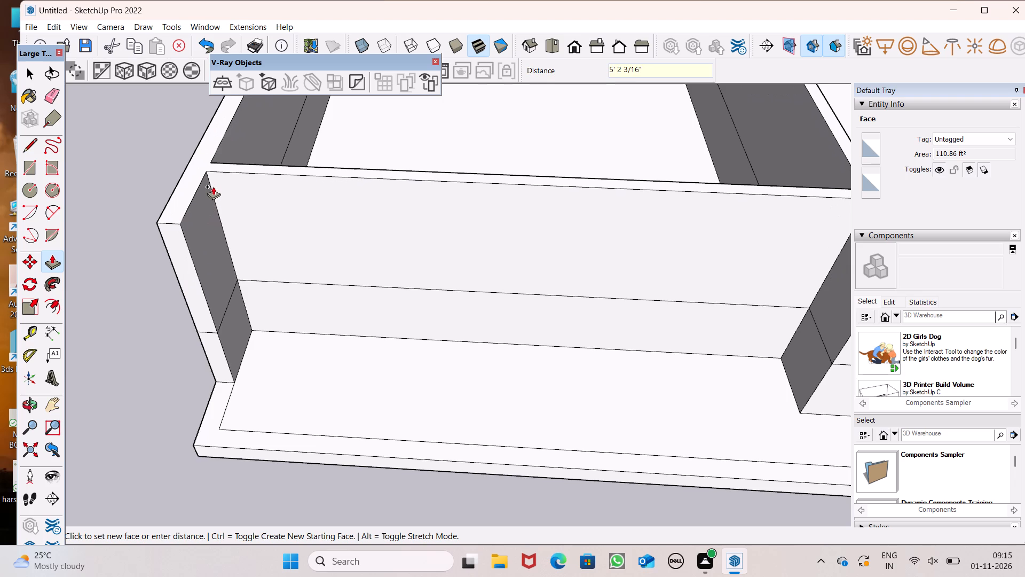
drag(213, 186, 213, 186)
text(10')
key(Return)
Examine the raised walls and partitions from the front and from above.
scroll(198, 207, down, 6)
middle_drag(254, 255, 259, 240)
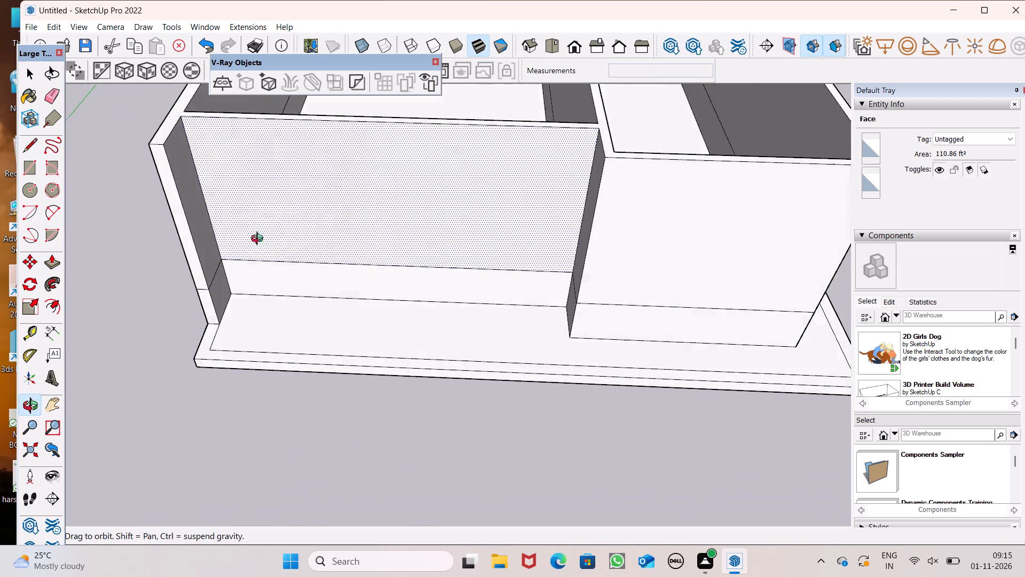
middle_drag(259, 240, 271, 176)
key(space)
scroll(398, 285, down, 5)
middle_drag(395, 288, 361, 195)
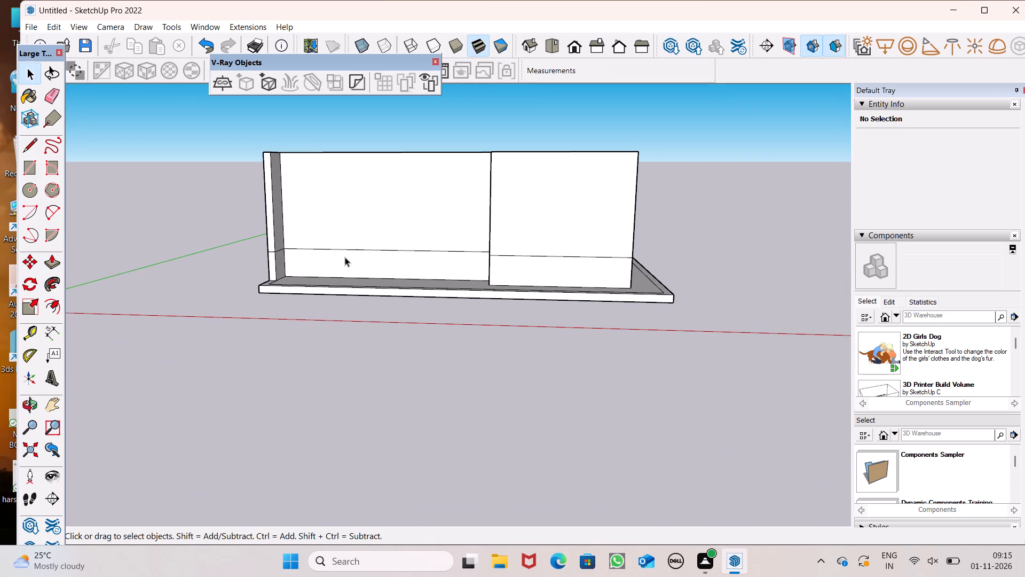
scroll(347, 253, down, 1)
middle_drag(368, 265, 354, 474)
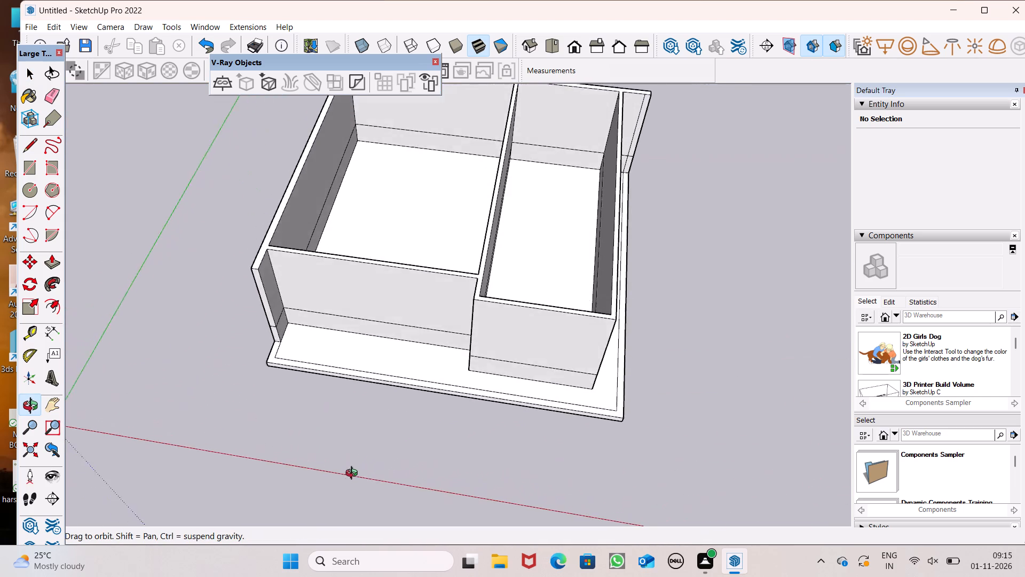
middle_drag(354, 474, 396, 472)
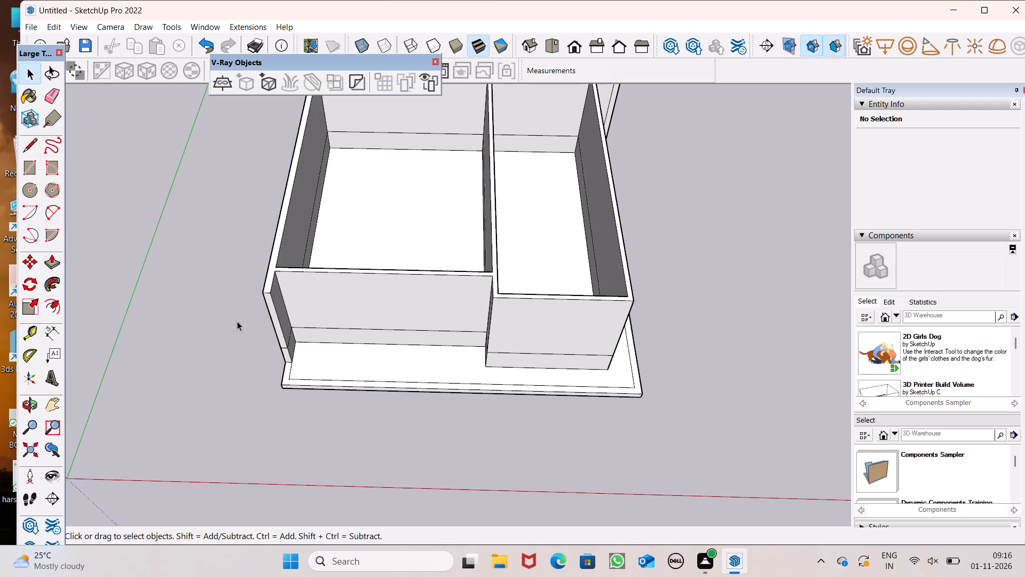
Examine the raised front walls and front slab strip from straight on and from above, with Tape Measure ready.
click(36, 337)
scroll(361, 338, up, 6)
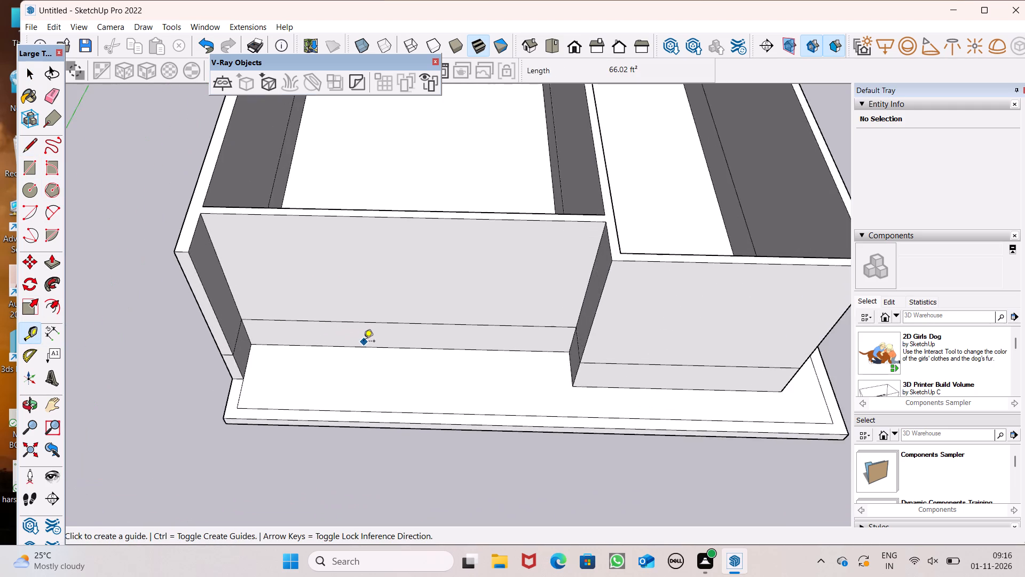
scroll(364, 342, up, 2)
middle_drag(547, 408, 530, 306)
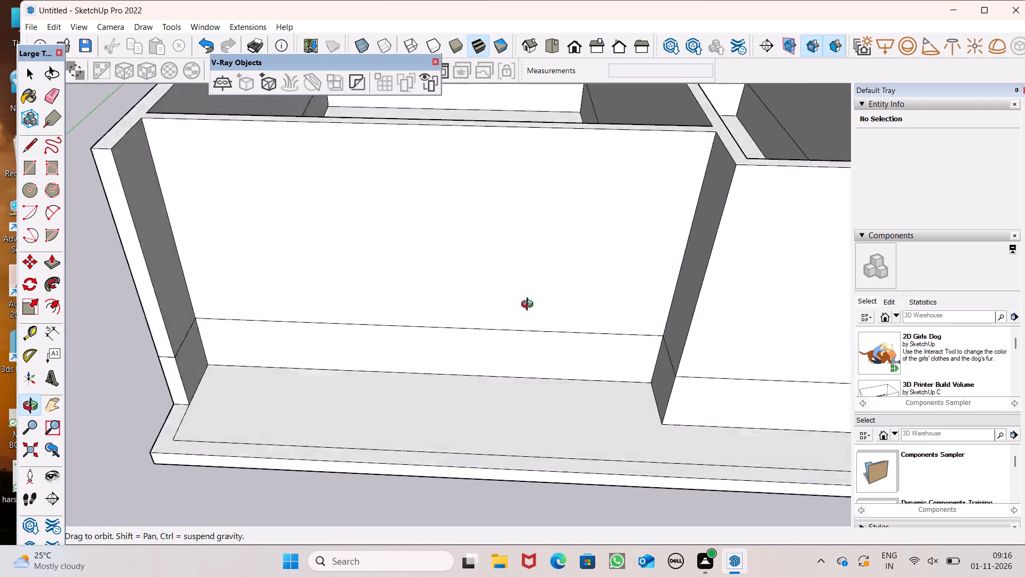
middle_drag(530, 306, 535, 175)
scroll(419, 264, down, 5)
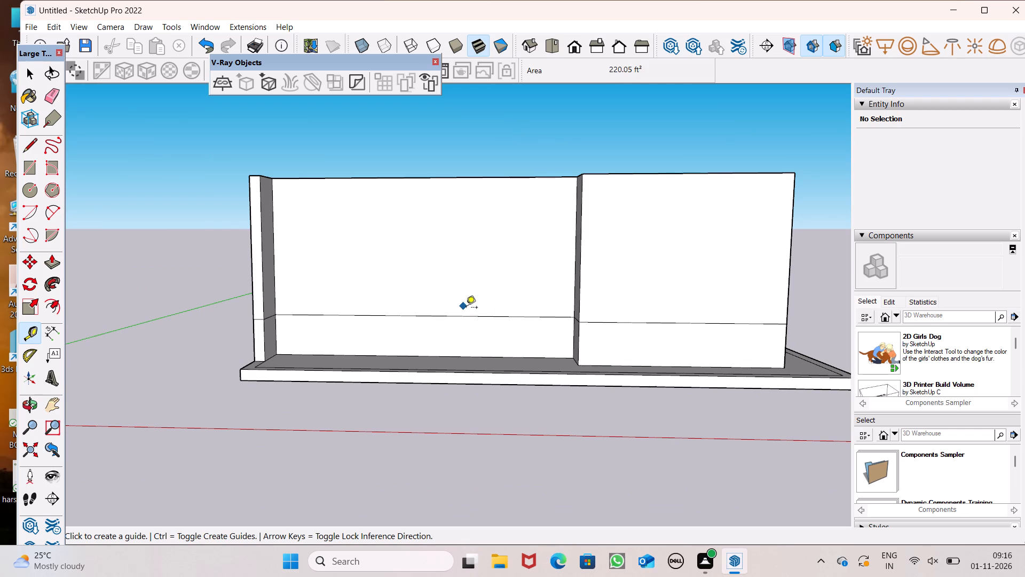
scroll(275, 322, down, 2)
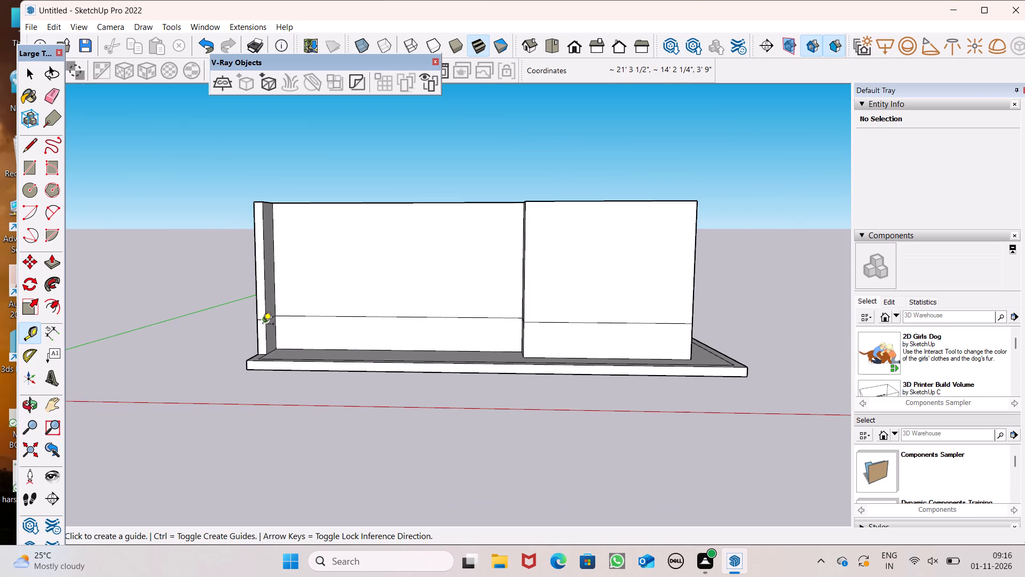
scroll(383, 326, down, 1)
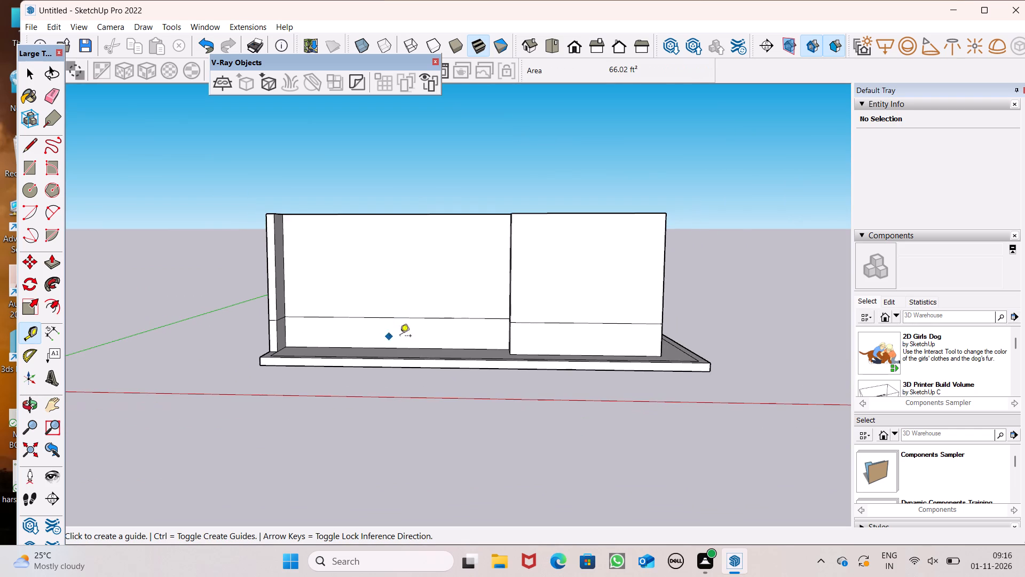
middle_drag(458, 344, 486, 414)
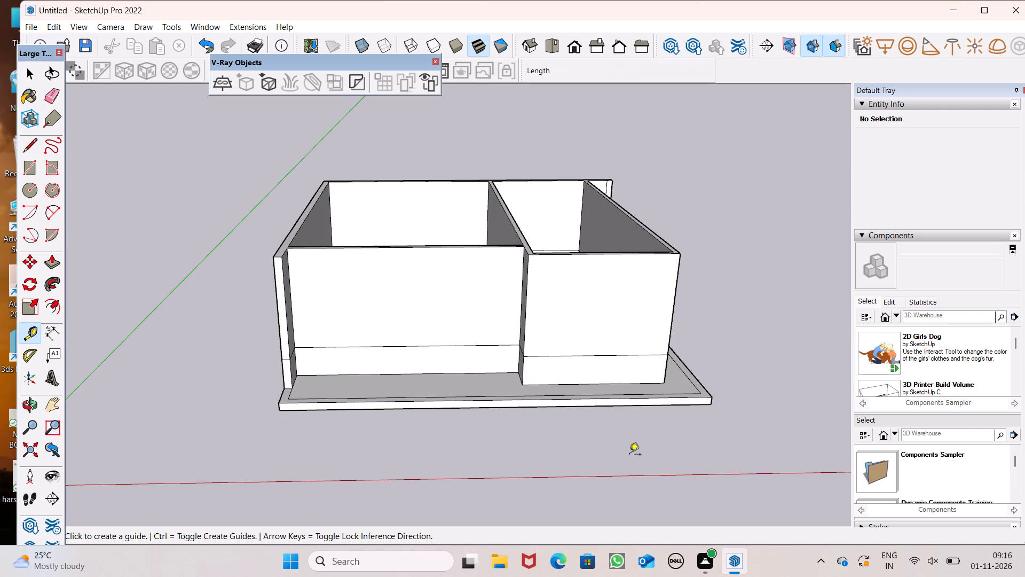
scroll(620, 434, up, 4)
scroll(568, 322, down, 1)
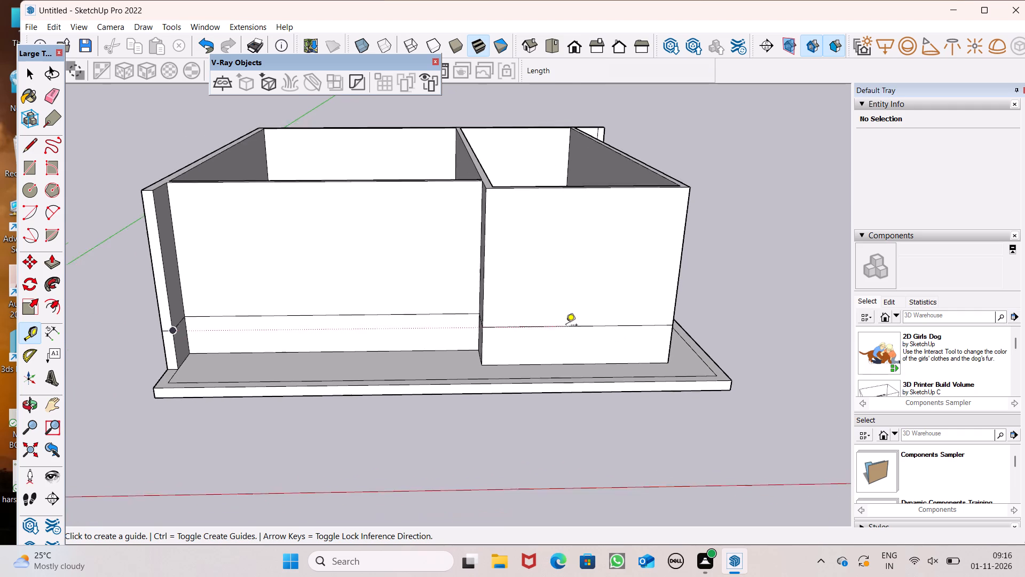
middle_drag(562, 334, 577, 432)
middle_drag(550, 420, 505, 464)
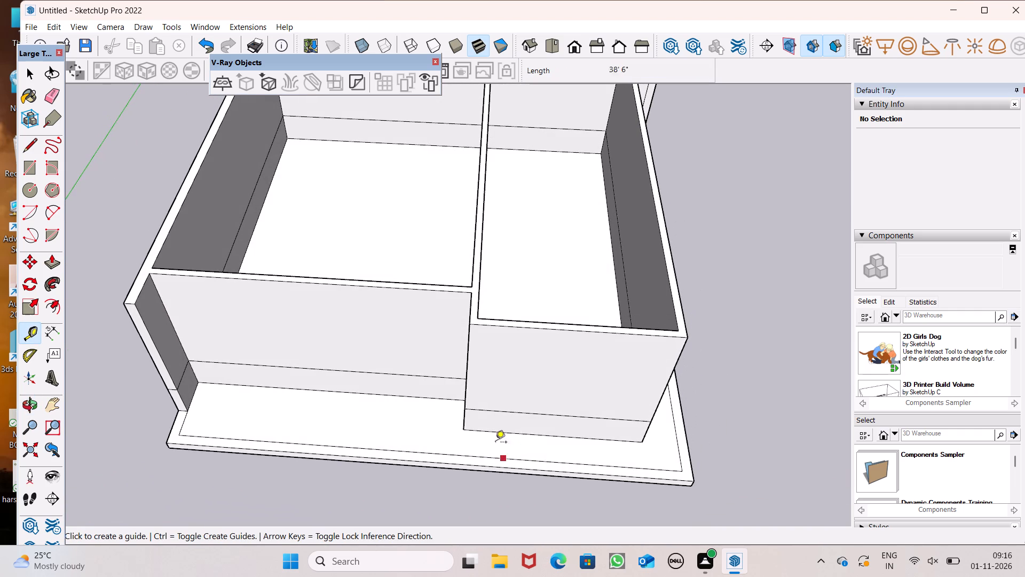
Place two Tape Measure guides across the front strip, about 15' 11" from the far side's inner border line and 6 1/2" beyond, near the projecting wall's corner.
scroll(498, 425, up, 7)
scroll(494, 310, down, 6)
middle_drag(496, 403, 526, 420)
scroll(482, 417, up, 6)
scroll(453, 373, down, 1)
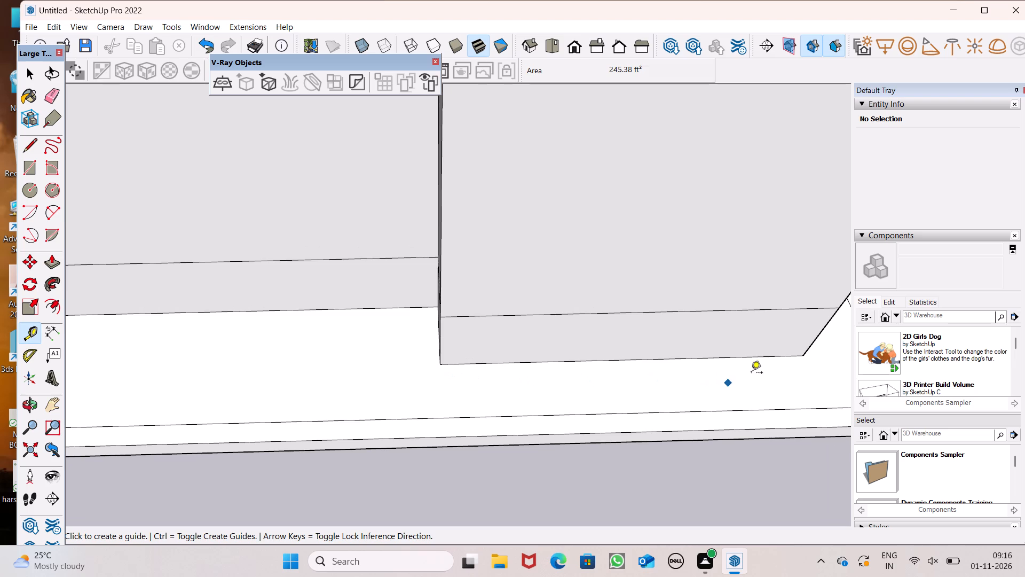
scroll(669, 377, down, 3)
click(830, 375)
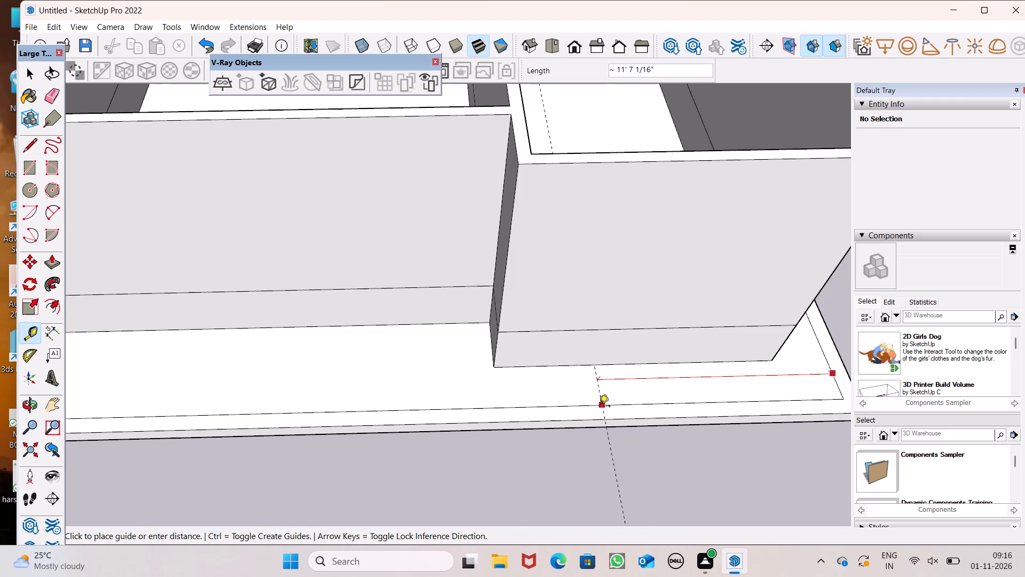
scroll(529, 403, up, 2)
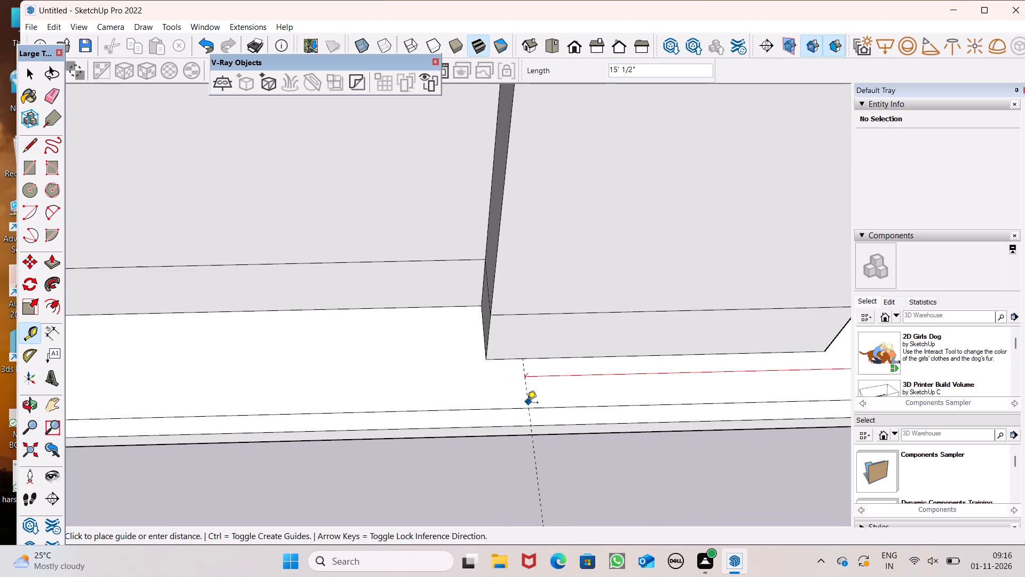
scroll(496, 410, up, 3)
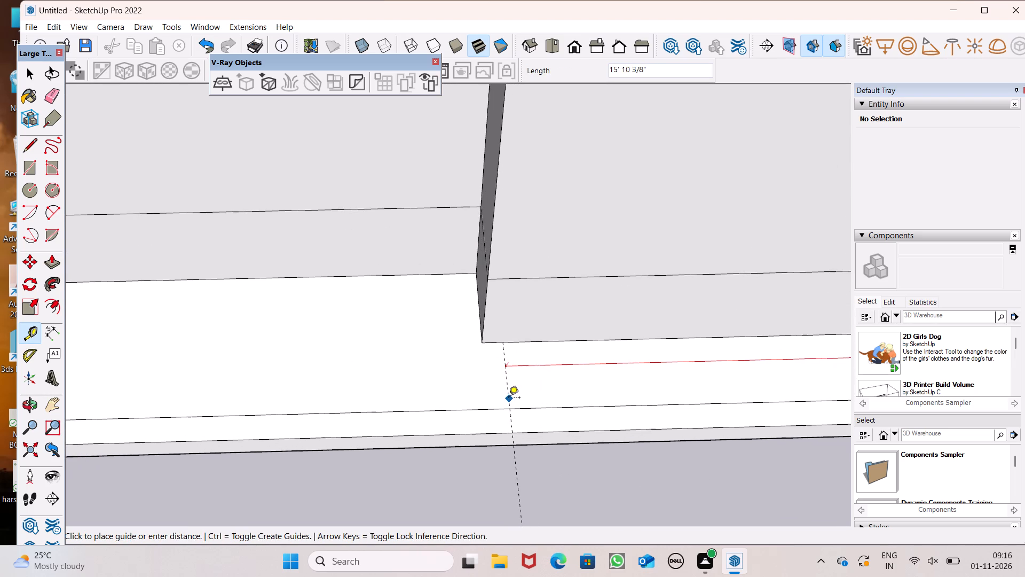
click(507, 398)
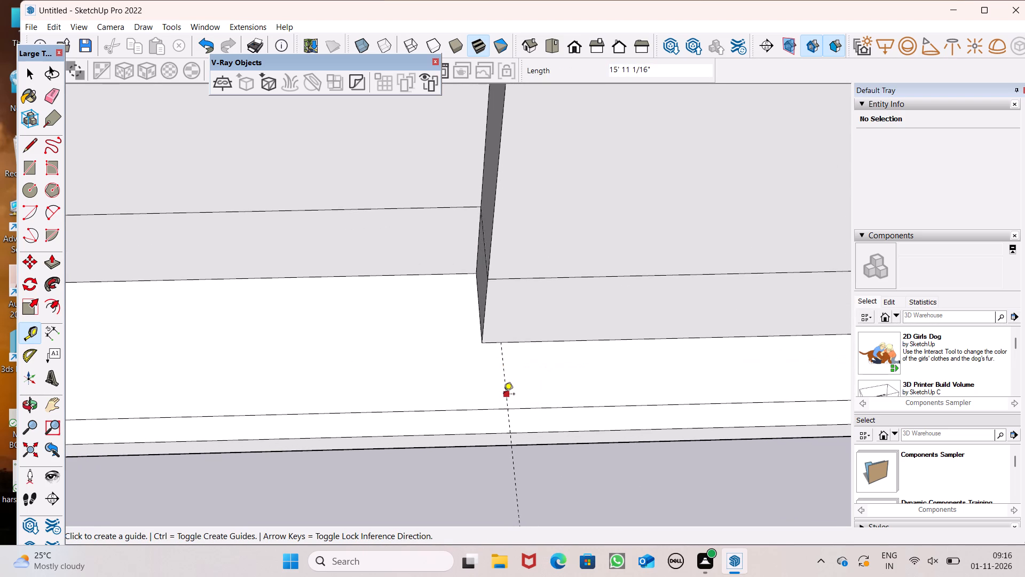
click(503, 393)
click(487, 398)
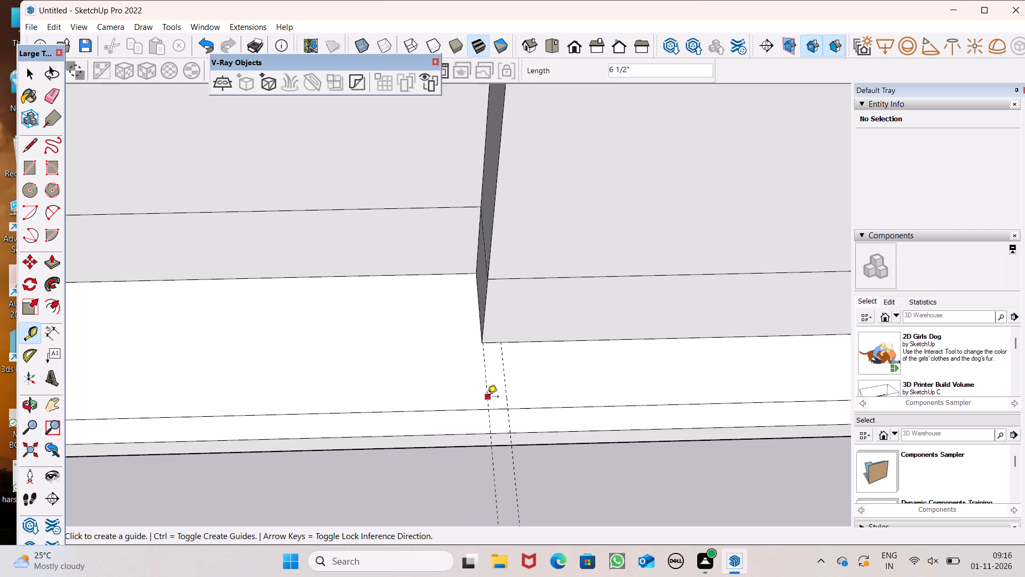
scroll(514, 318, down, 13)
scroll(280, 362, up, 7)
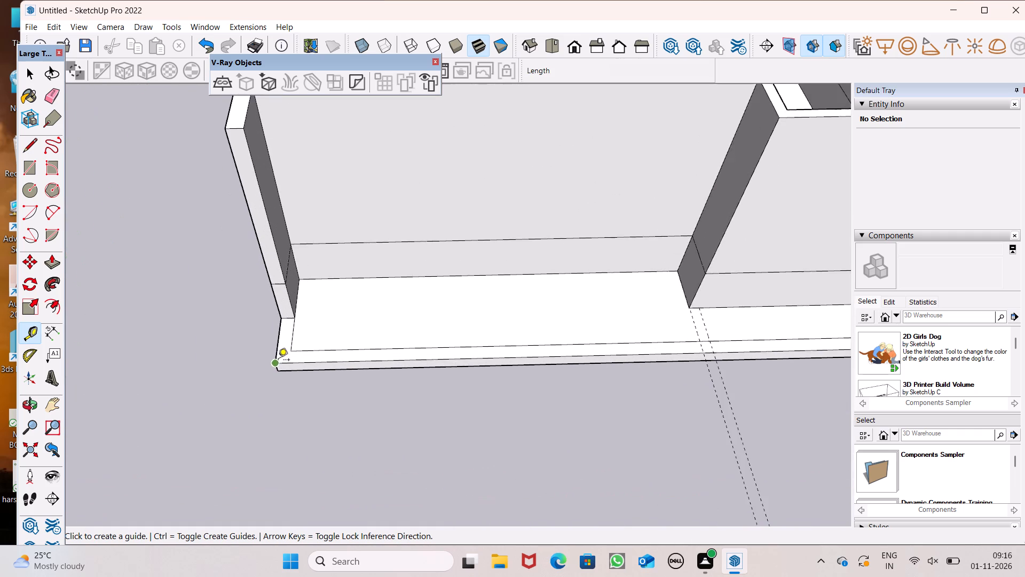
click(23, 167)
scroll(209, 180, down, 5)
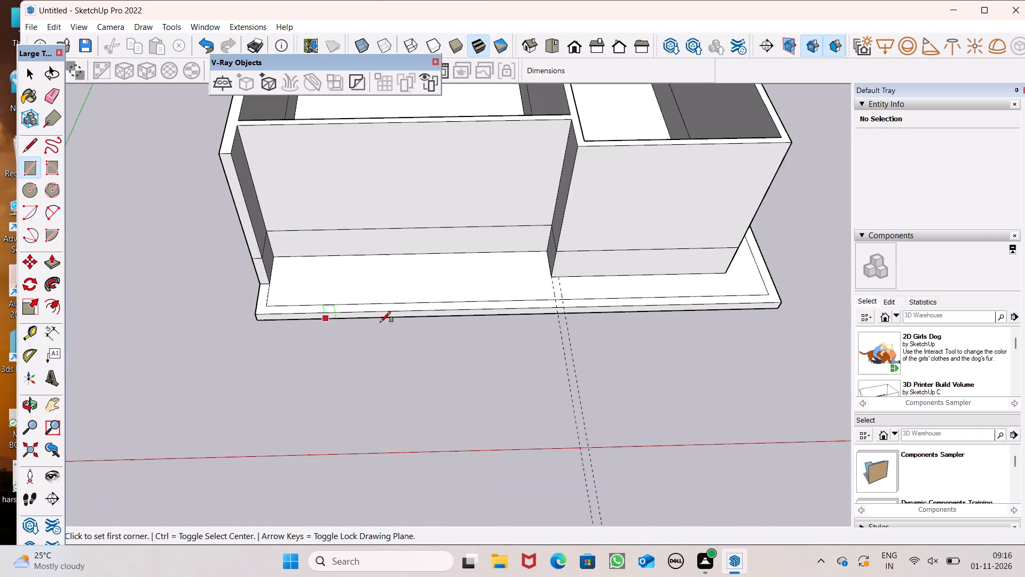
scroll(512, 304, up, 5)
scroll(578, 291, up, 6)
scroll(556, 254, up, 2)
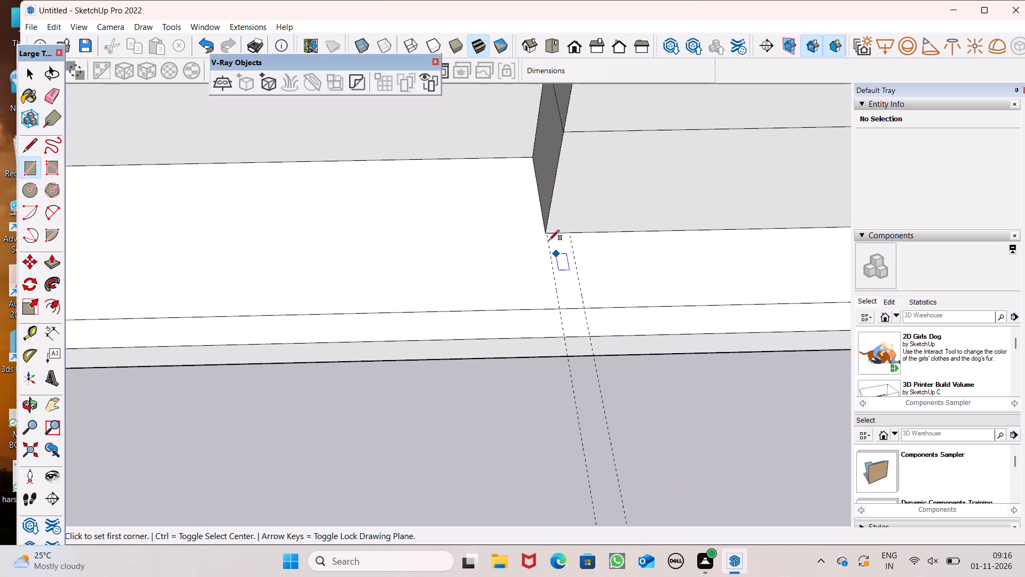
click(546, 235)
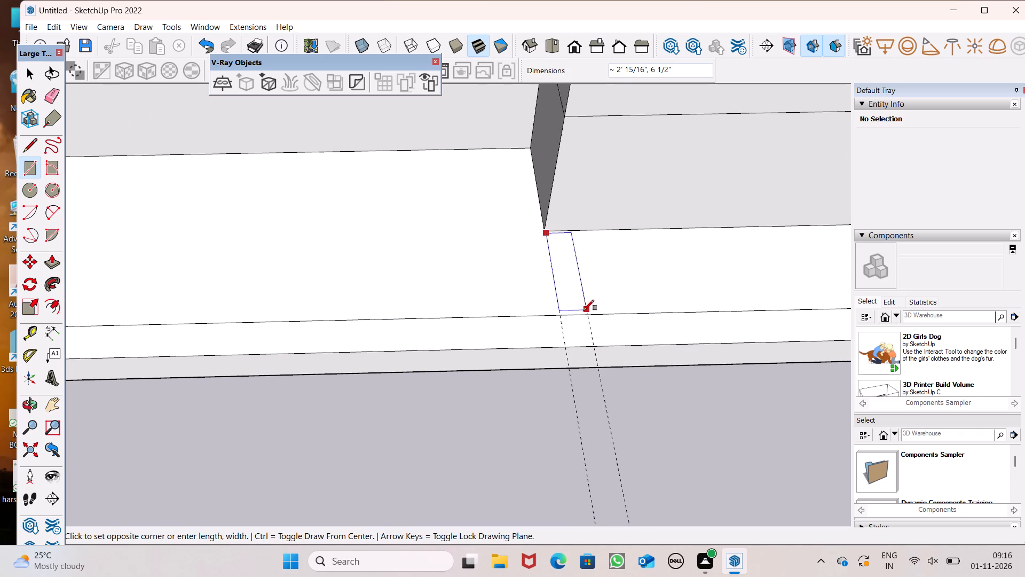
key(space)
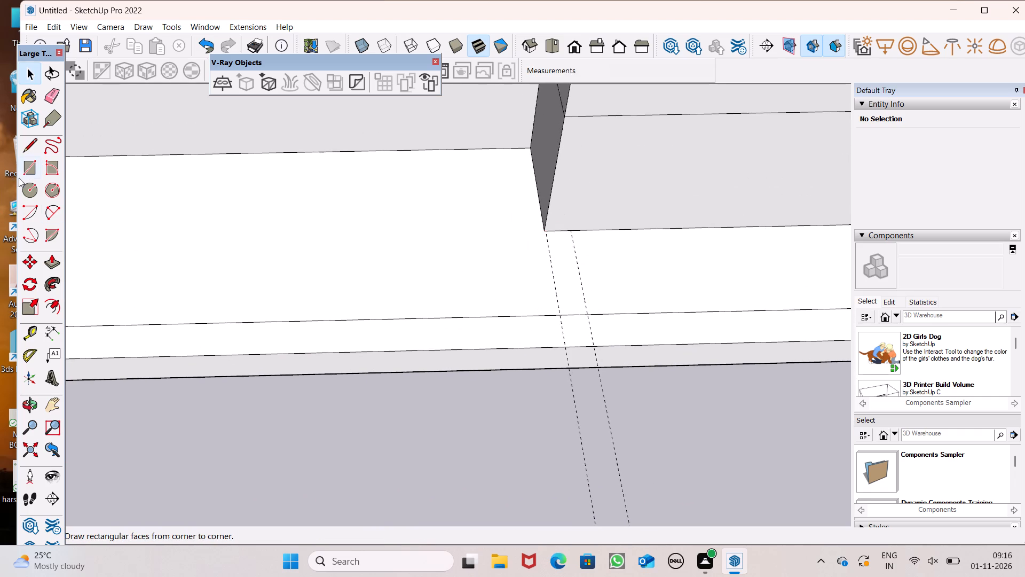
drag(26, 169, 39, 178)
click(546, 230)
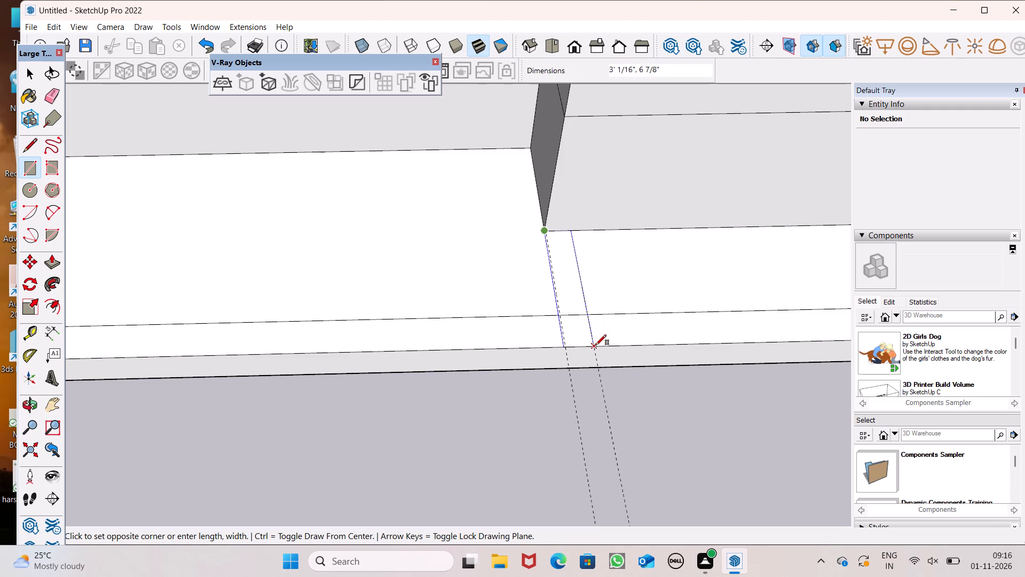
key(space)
Draw a rectangle about 6 1/2" by 3' between the two guides, from the projecting wall's base to the slab's front edge.
click(30, 177)
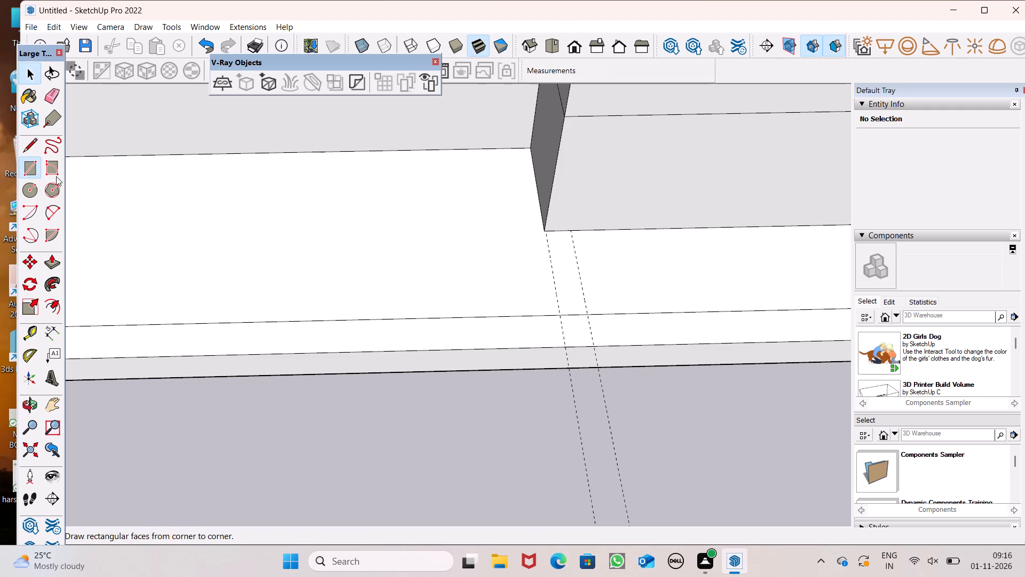
scroll(587, 248, up, 6)
scroll(526, 220, up, 6)
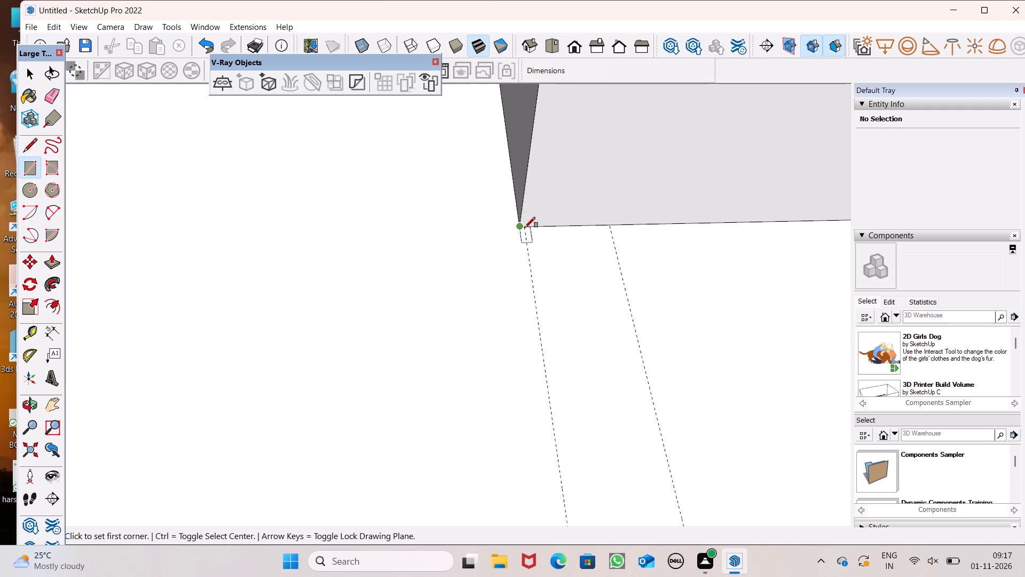
scroll(523, 229, up, 8)
click(526, 225)
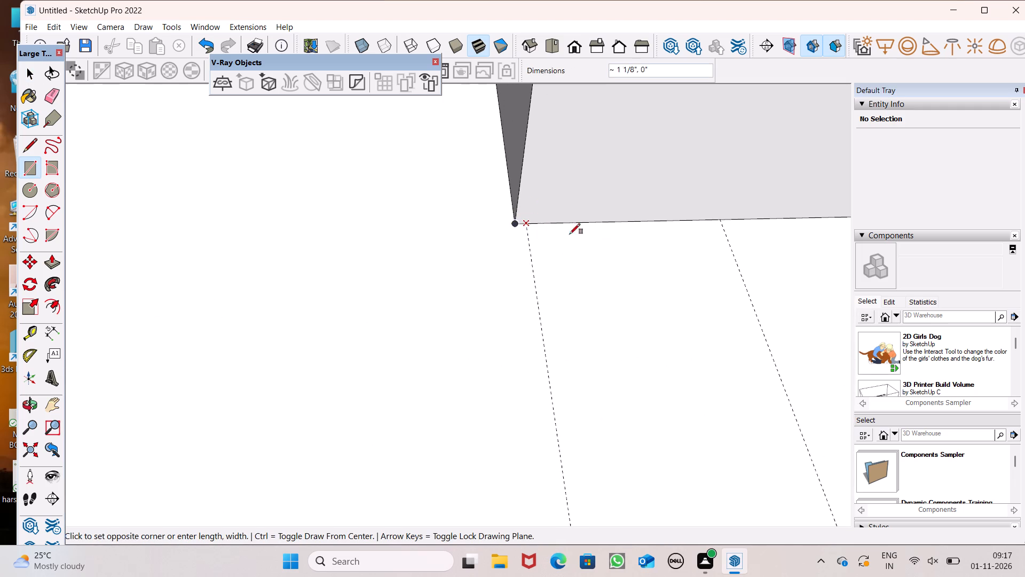
scroll(632, 235, down, 7)
click(679, 227)
scroll(666, 167, down, 2)
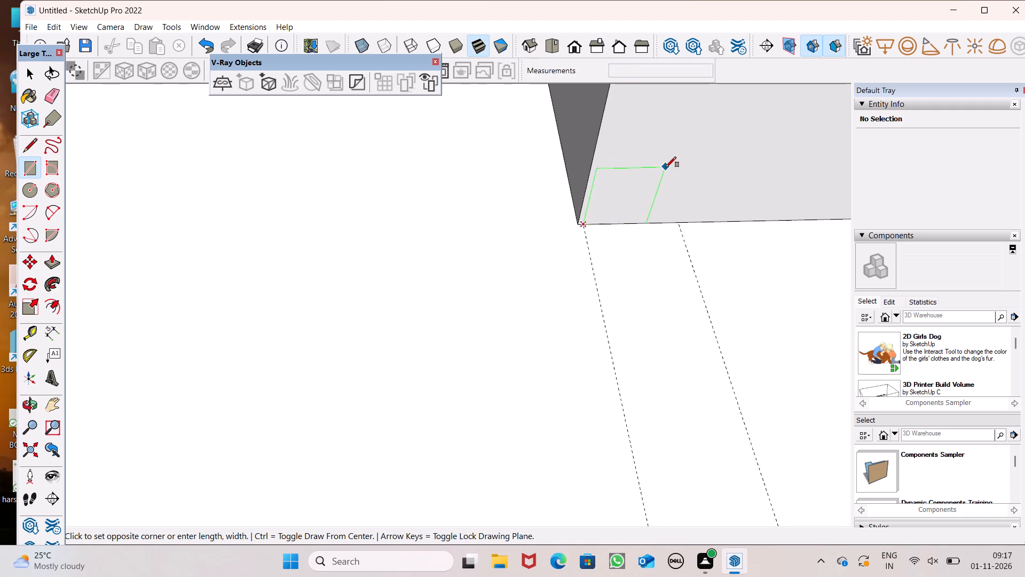
scroll(666, 167, down, 10)
scroll(689, 310, up, 6)
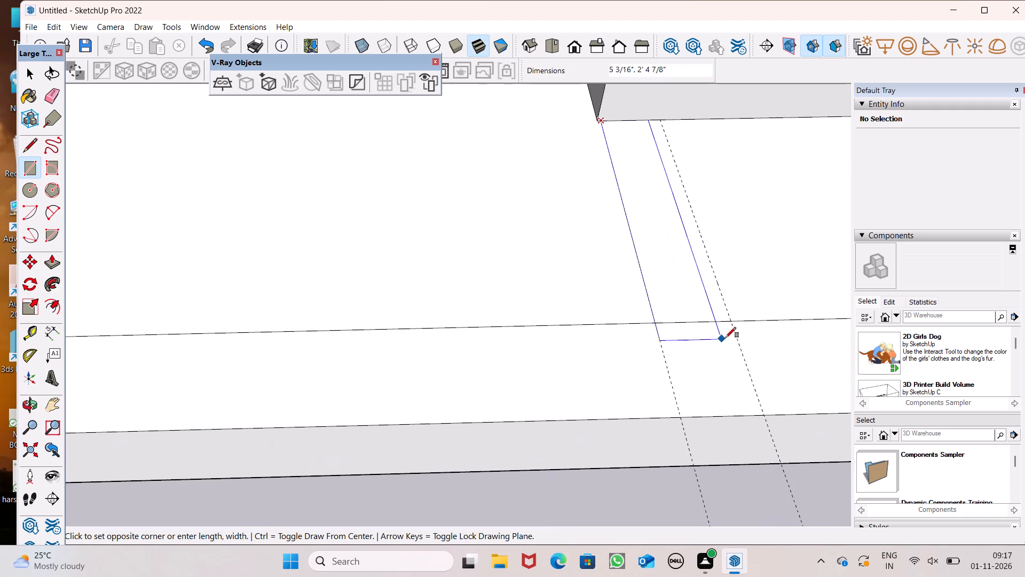
click(766, 411)
Erase the front border line segment that crosses the inside of the new narrow rectangle.
scroll(687, 284, down, 11)
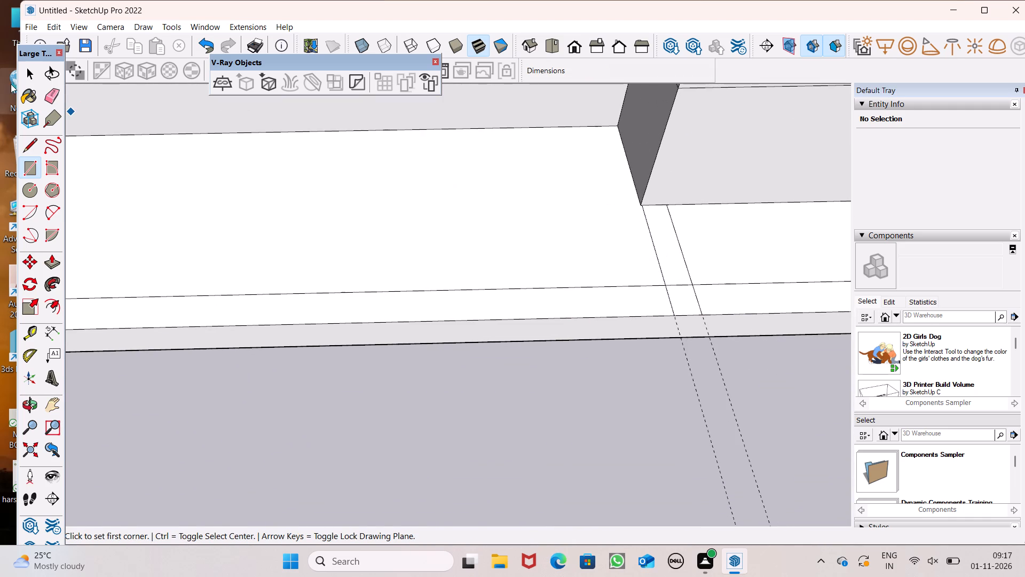
click(47, 96)
scroll(580, 209, down, 2)
scroll(672, 291, up, 4)
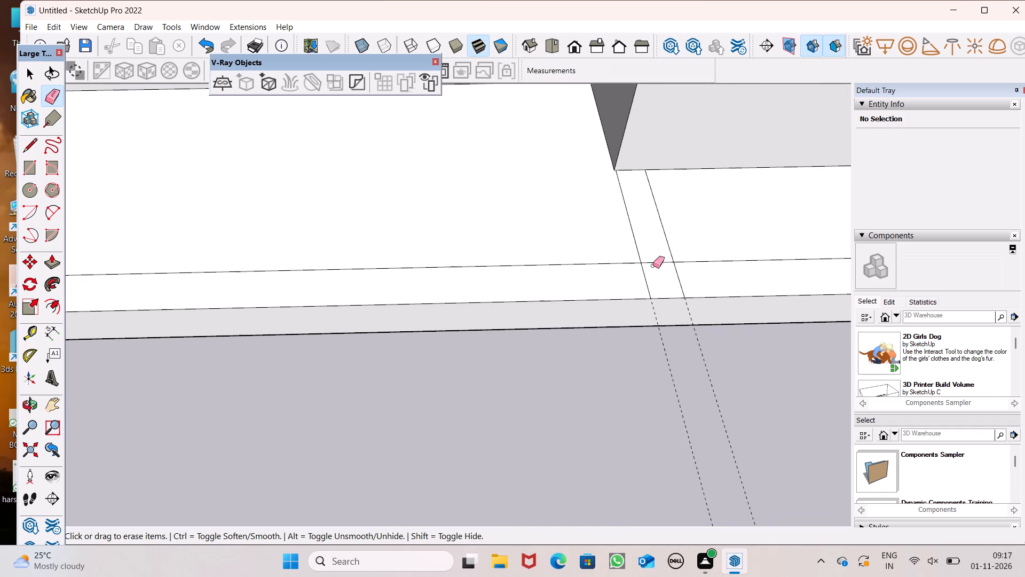
click(653, 260)
Erase both guides and the short rectangle edge between the inner border line and the slab's front edge.
scroll(634, 214, down, 6)
drag(689, 323, 656, 340)
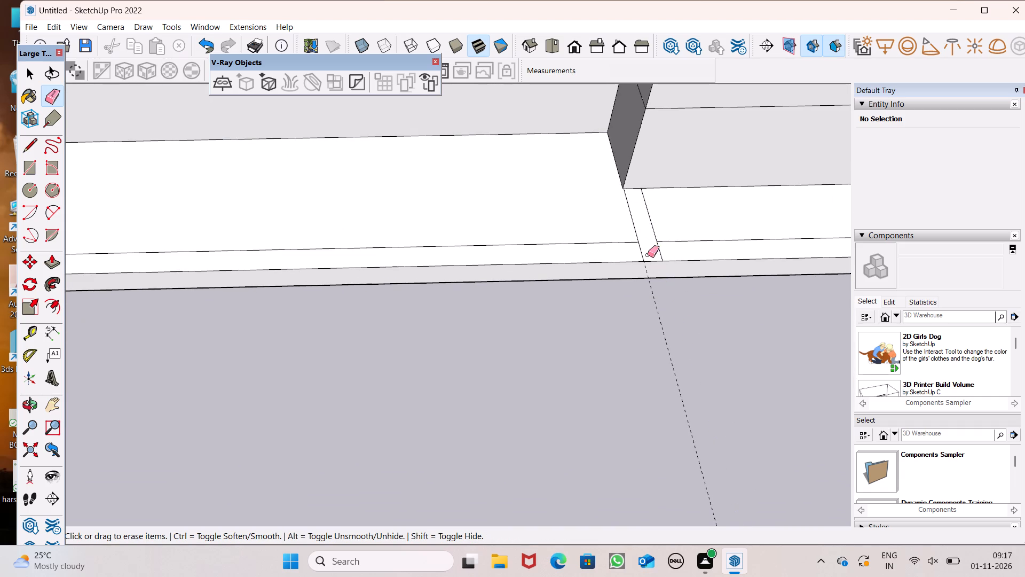
click(646, 254)
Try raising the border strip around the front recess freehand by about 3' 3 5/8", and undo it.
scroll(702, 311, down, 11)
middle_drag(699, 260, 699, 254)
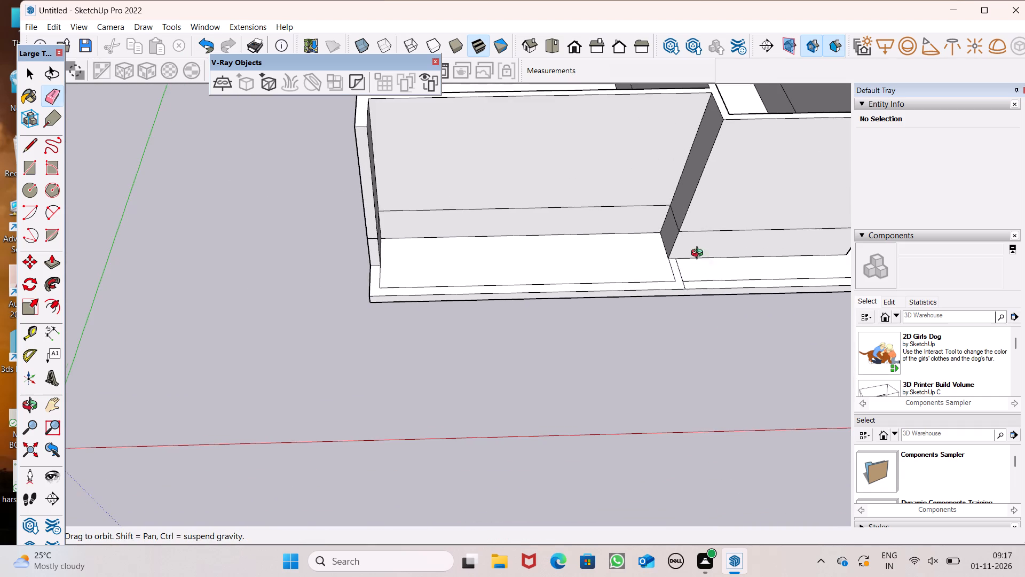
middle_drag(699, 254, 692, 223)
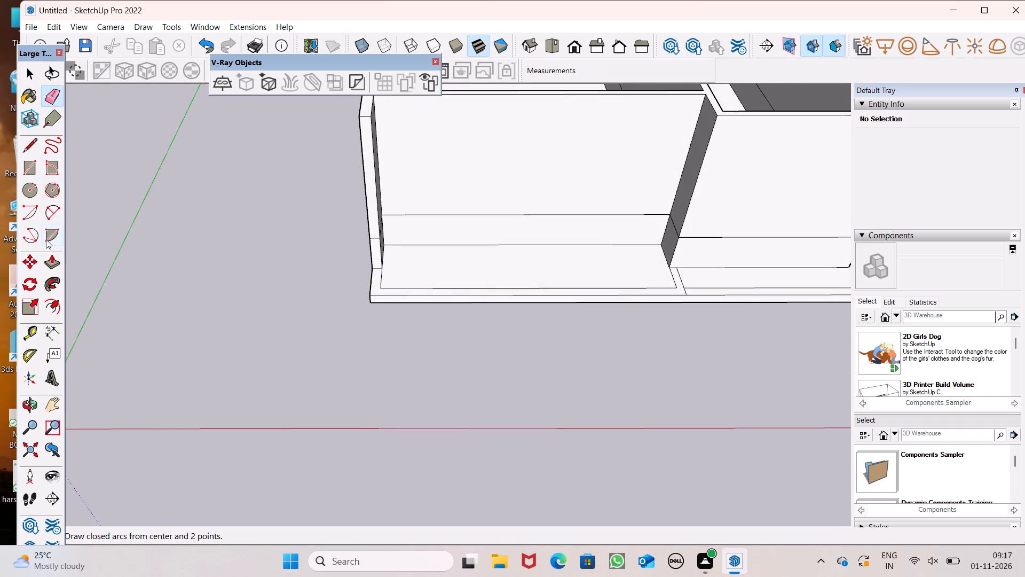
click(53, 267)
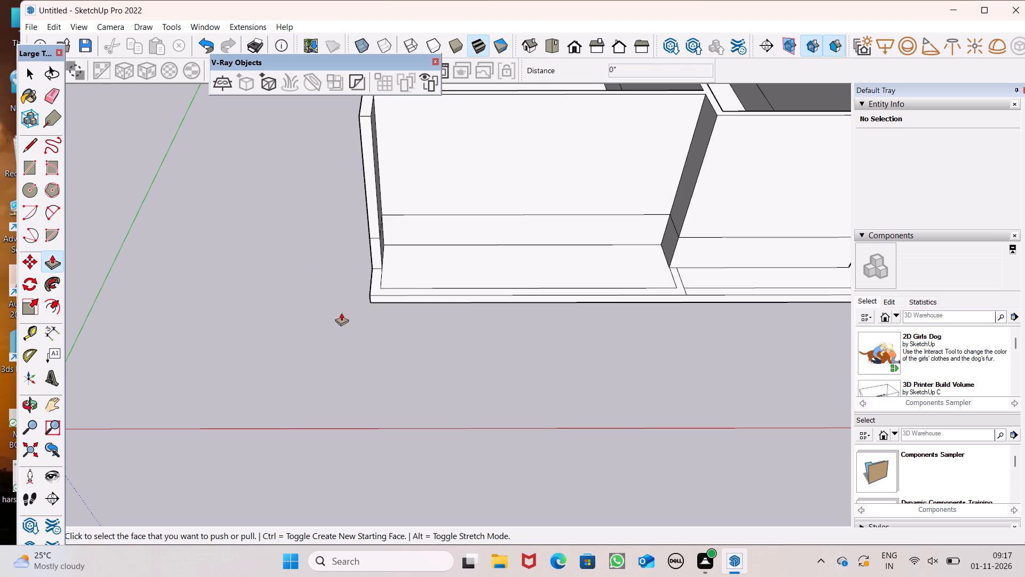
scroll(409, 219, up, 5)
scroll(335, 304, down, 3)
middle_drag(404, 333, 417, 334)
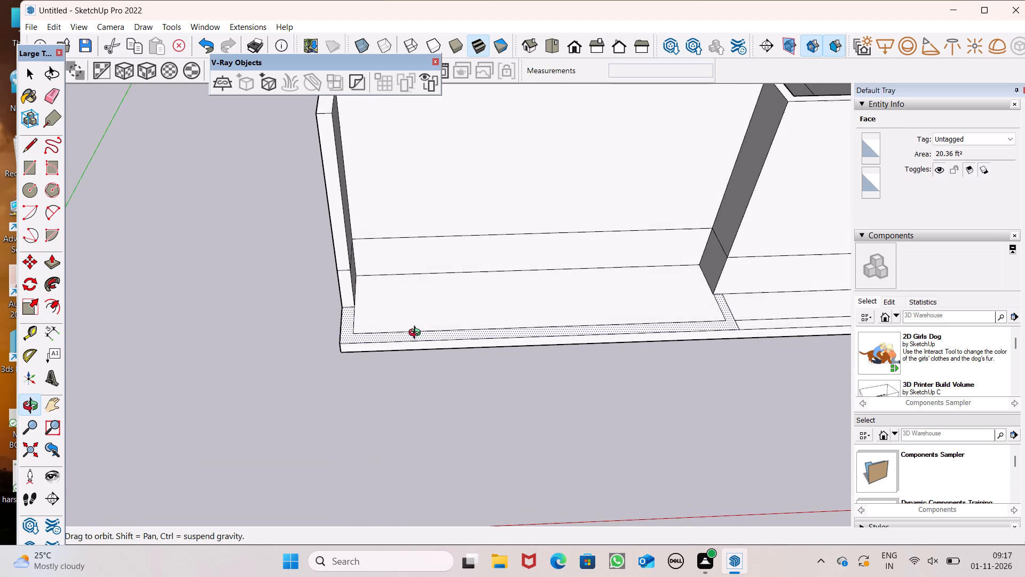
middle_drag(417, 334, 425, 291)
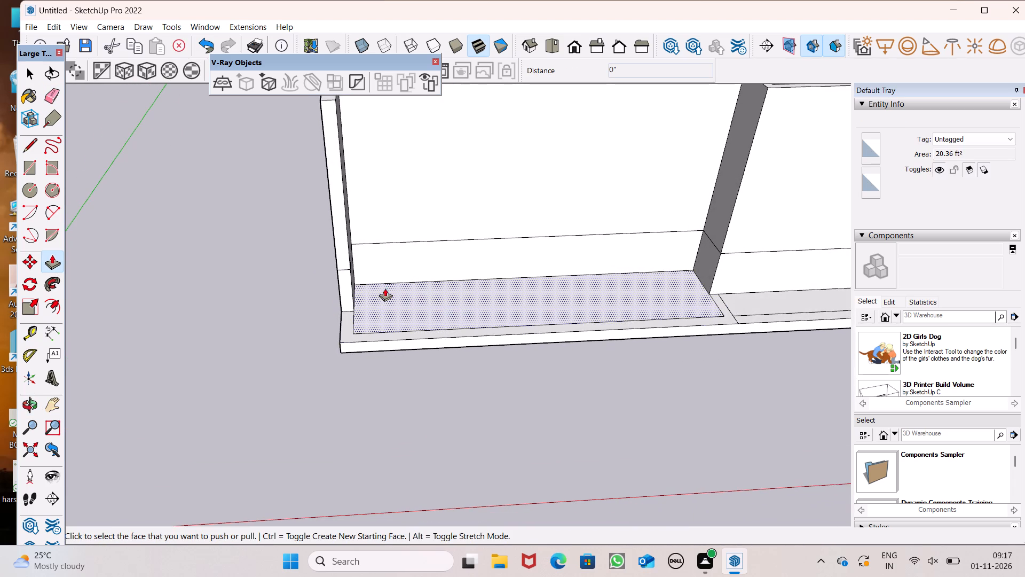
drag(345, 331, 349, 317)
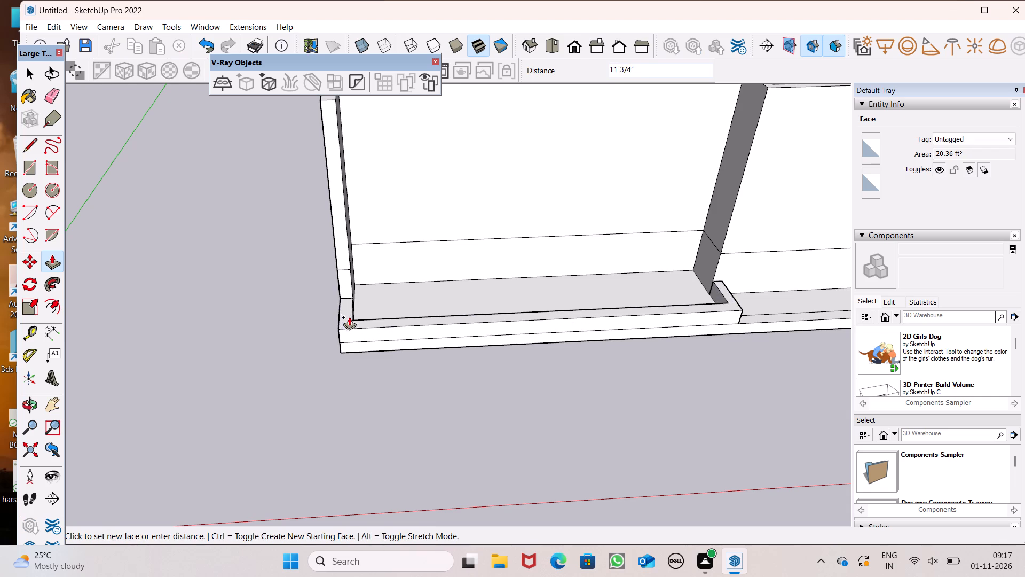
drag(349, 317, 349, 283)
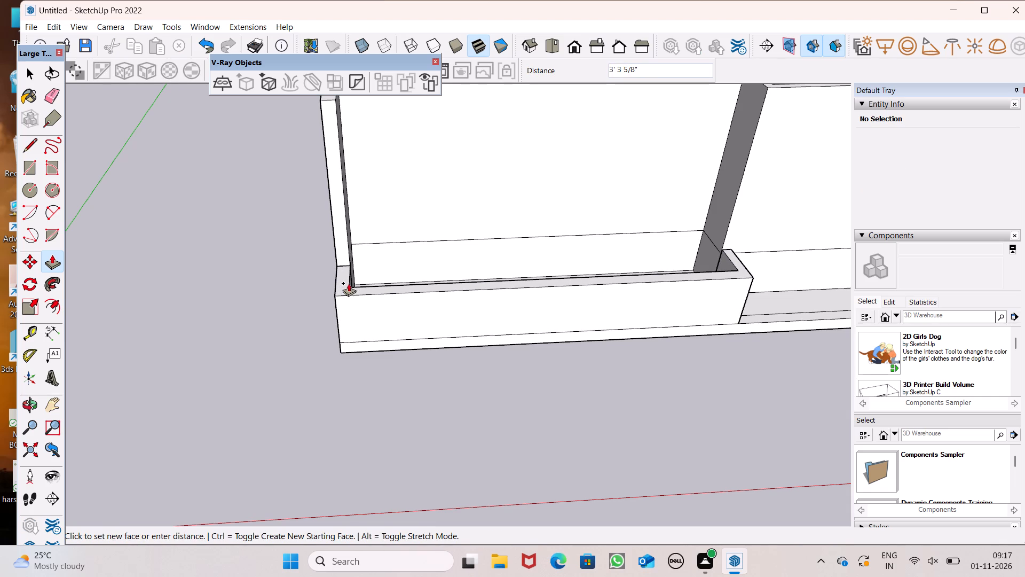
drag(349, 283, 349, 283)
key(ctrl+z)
Push/Pull the border strip around the front recess up 3' to form the low wall.
scroll(346, 295, down, 2)
middle_drag(355, 310, 361, 307)
scroll(359, 314, up, 6)
click(343, 327)
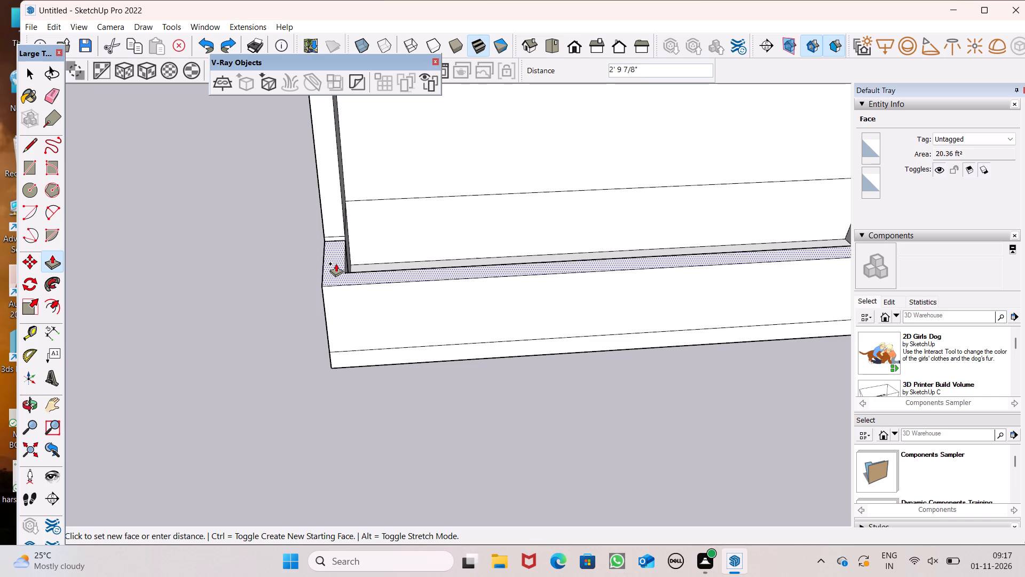
text(3')
key(Return)
Push/Pull the lower band of the recess's back wall outward about 4' 11 11/16" to the low wall, filling the recess.
scroll(306, 235, down, 1)
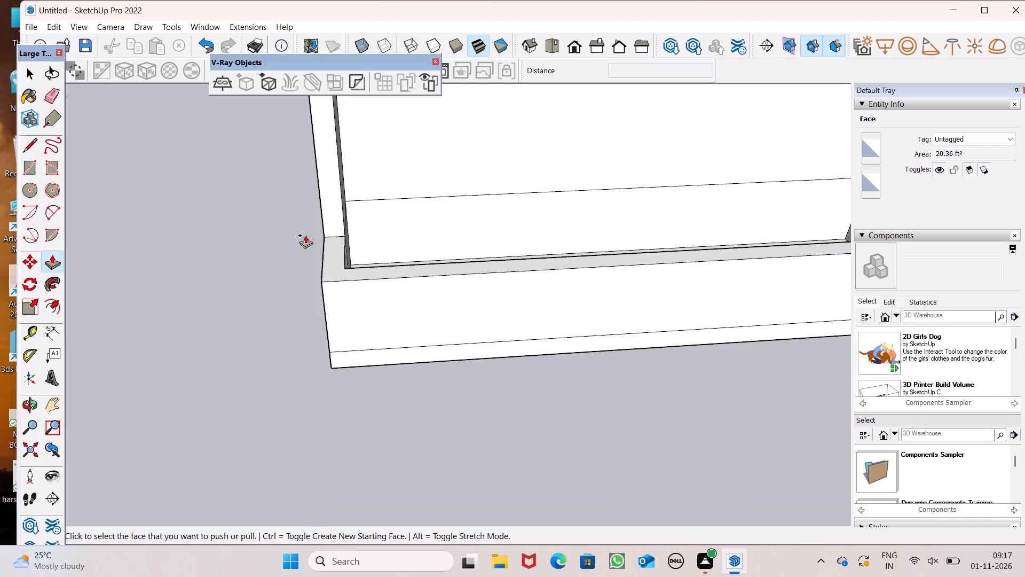
scroll(305, 235, down, 1)
middle_drag(610, 221, 159, 208)
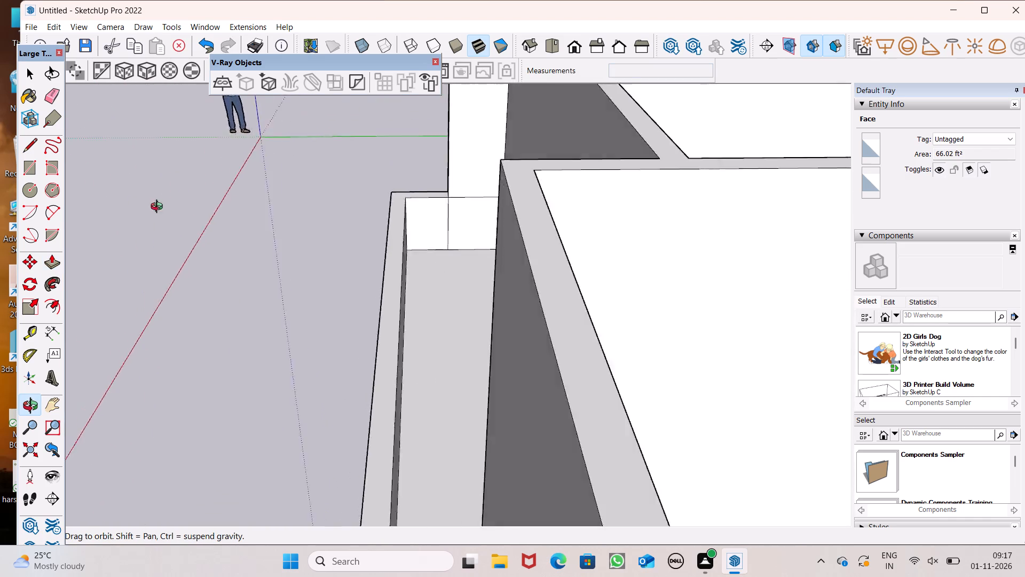
middle_drag(159, 208, 294, 243)
scroll(536, 276, down, 1)
middle_drag(566, 354, 593, 337)
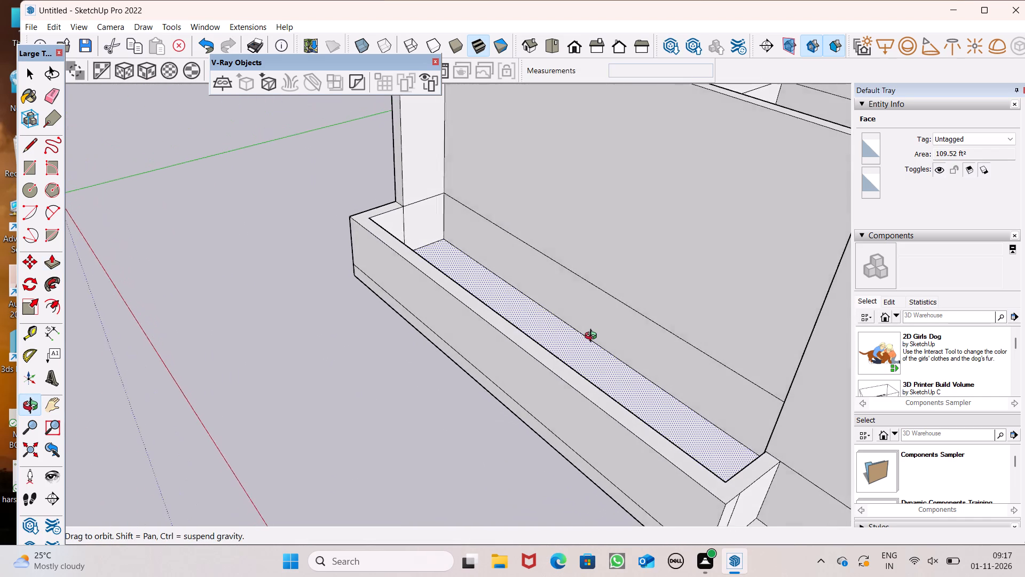
middle_drag(593, 337, 601, 314)
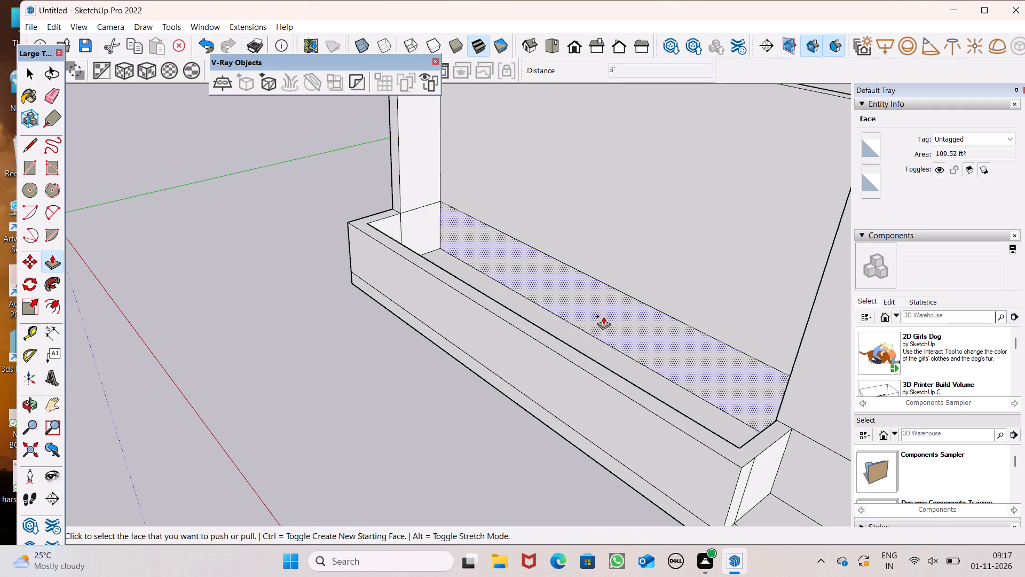
drag(603, 316, 591, 364)
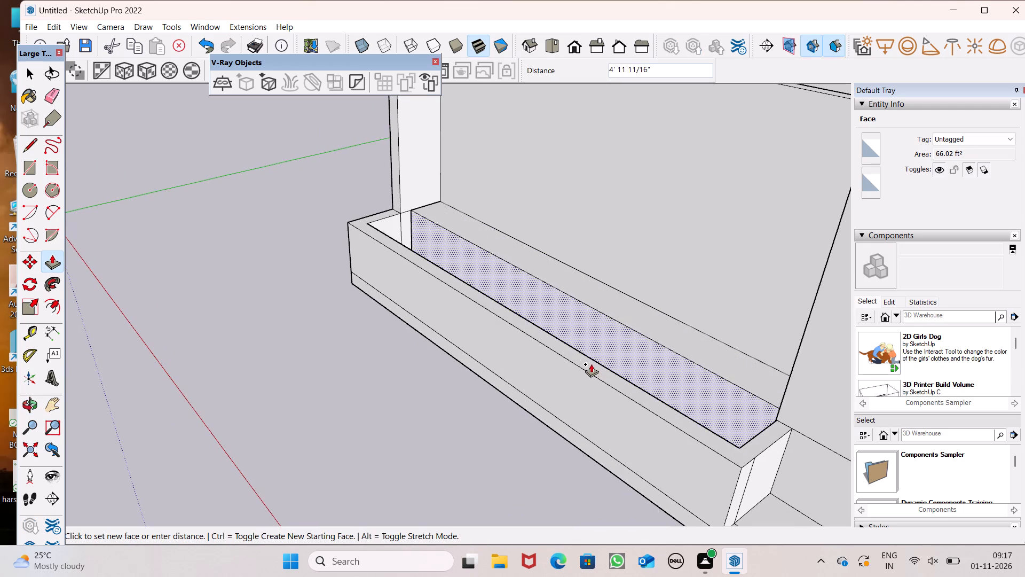
drag(591, 364, 587, 359)
Examine the building from all sides, checking the filled front recess, low wall, main walls and slab edges.
scroll(489, 337, down, 3)
middle_drag(488, 434, 620, 355)
scroll(117, 235, down, 7)
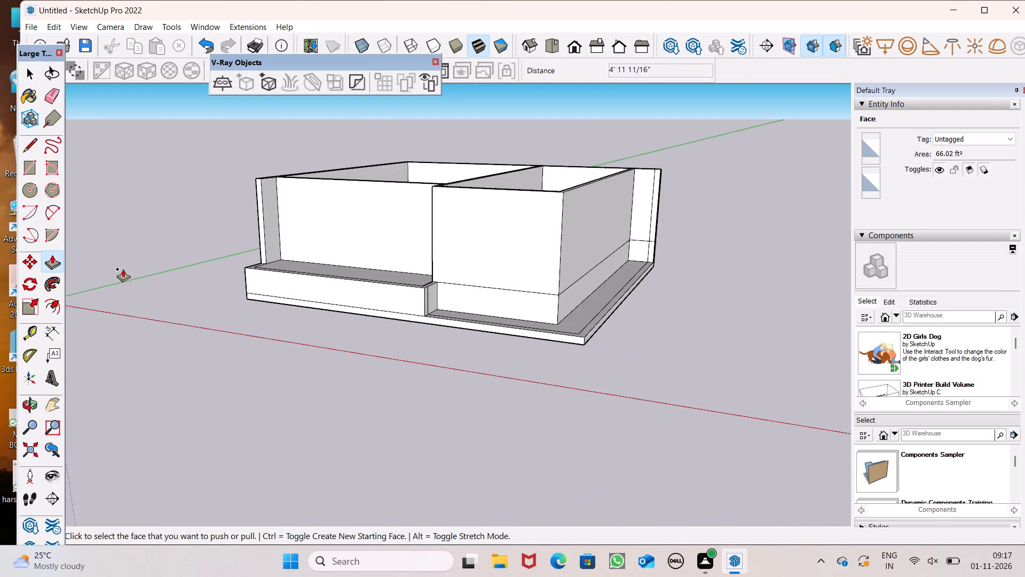
middle_drag(261, 322, 340, 393)
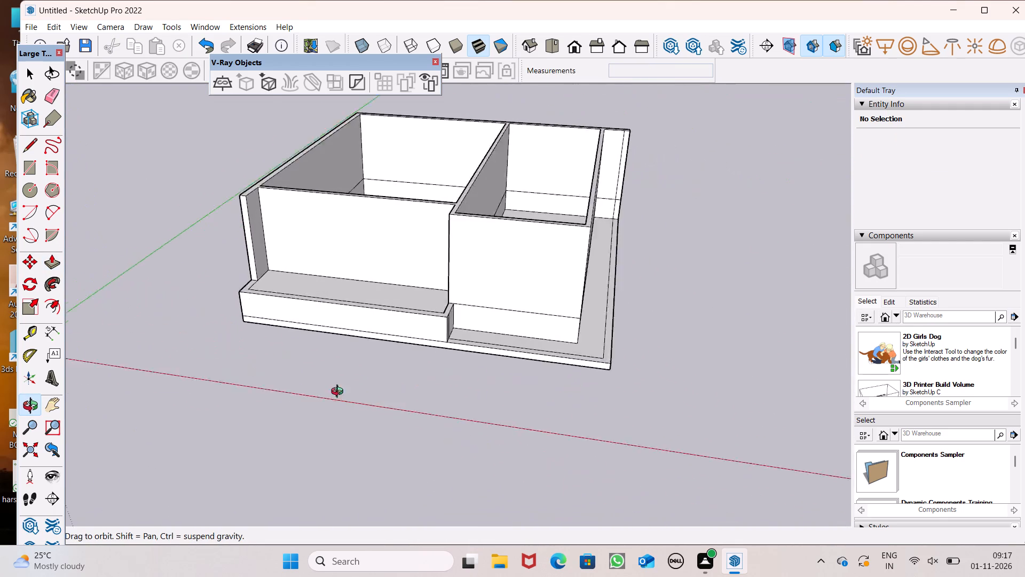
middle_drag(340, 393, 384, 396)
middle_drag(566, 379, 474, 312)
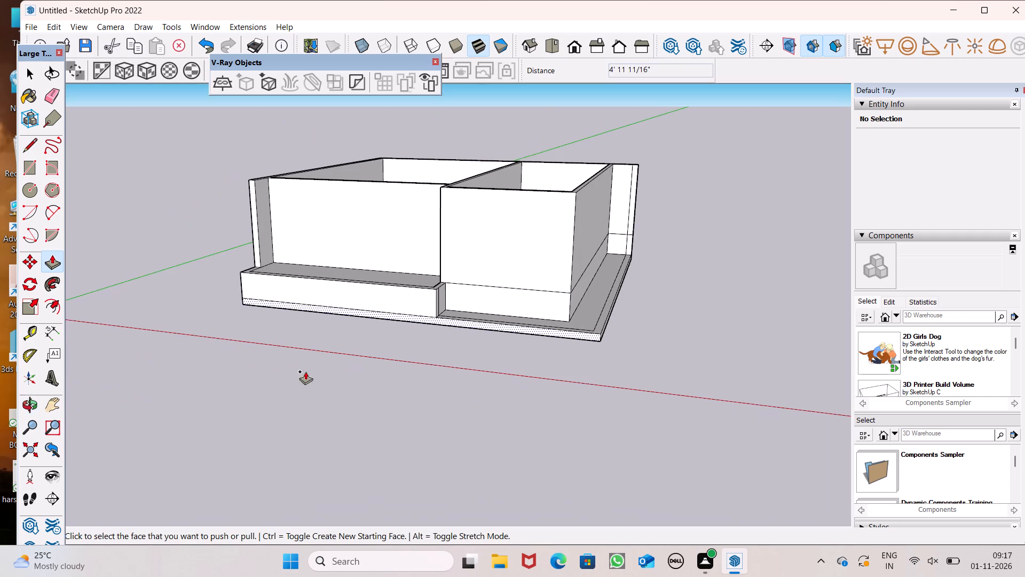
scroll(245, 268, down, 3)
middle_drag(116, 318, 303, 311)
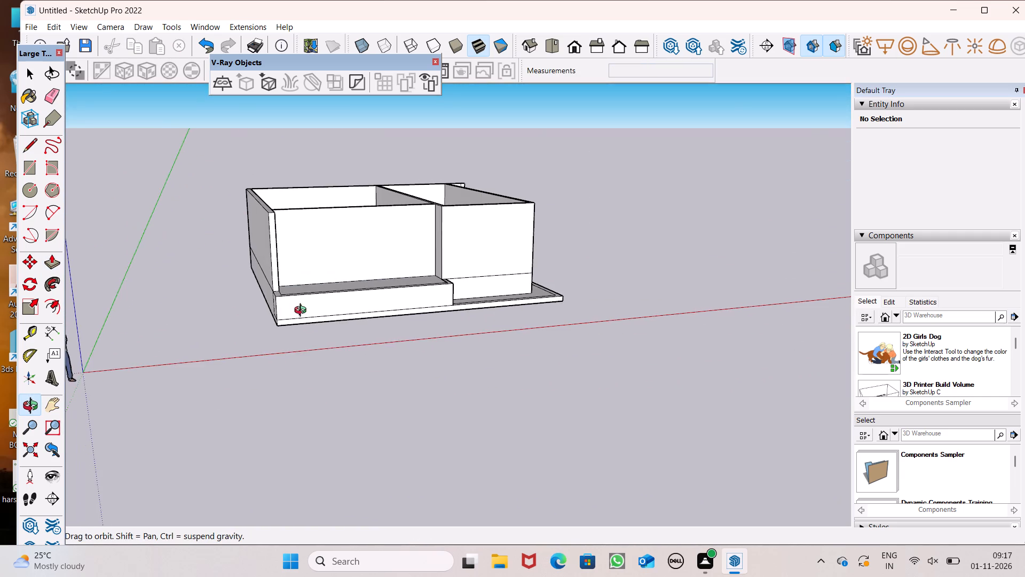
middle_drag(303, 311, 304, 318)
scroll(223, 306, down, 1)
middle_drag(279, 346, 198, 363)
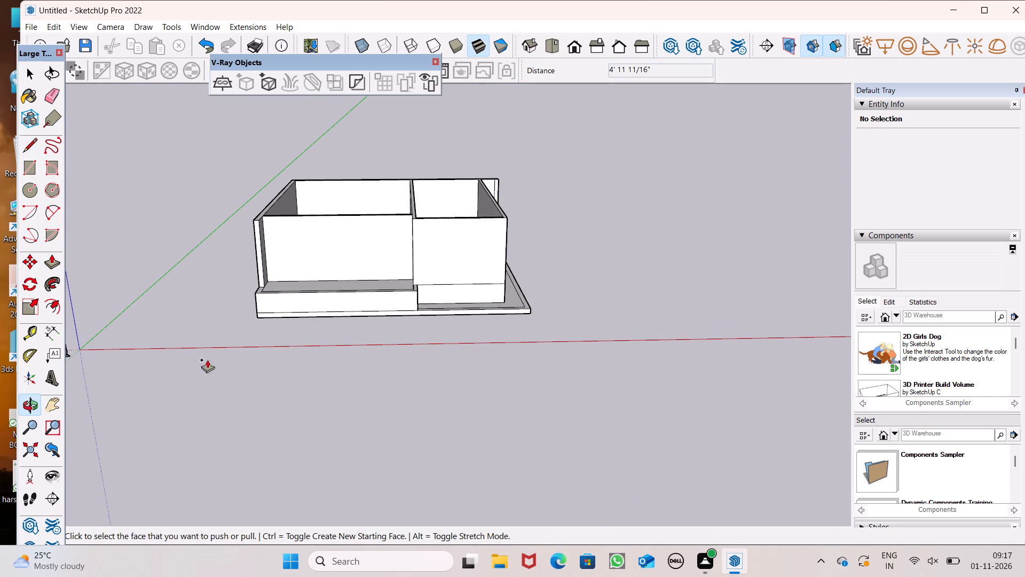
key(space)
scroll(415, 306, up, 6)
middle_drag(492, 299, 661, 393)
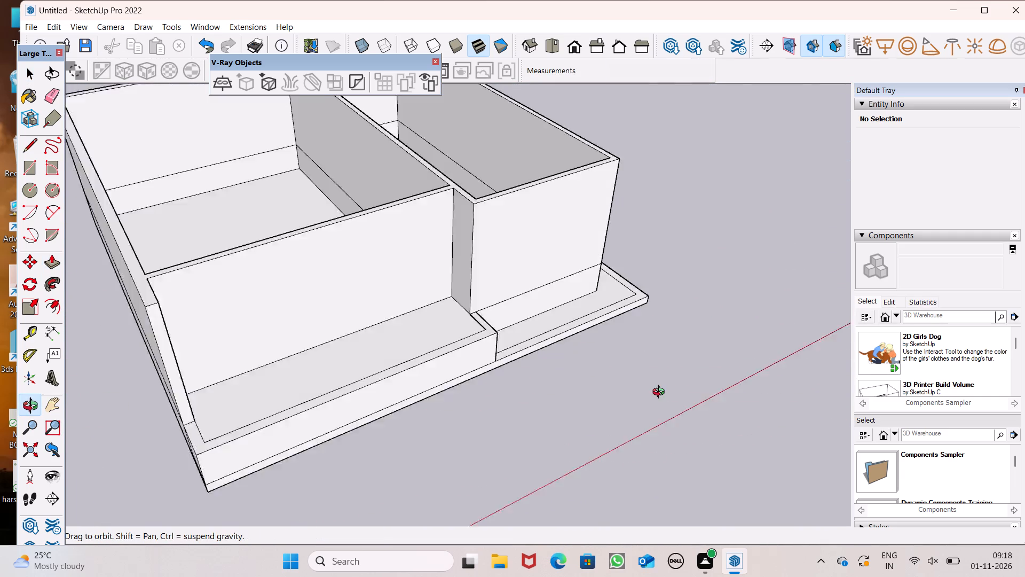
middle_drag(661, 393, 452, 273)
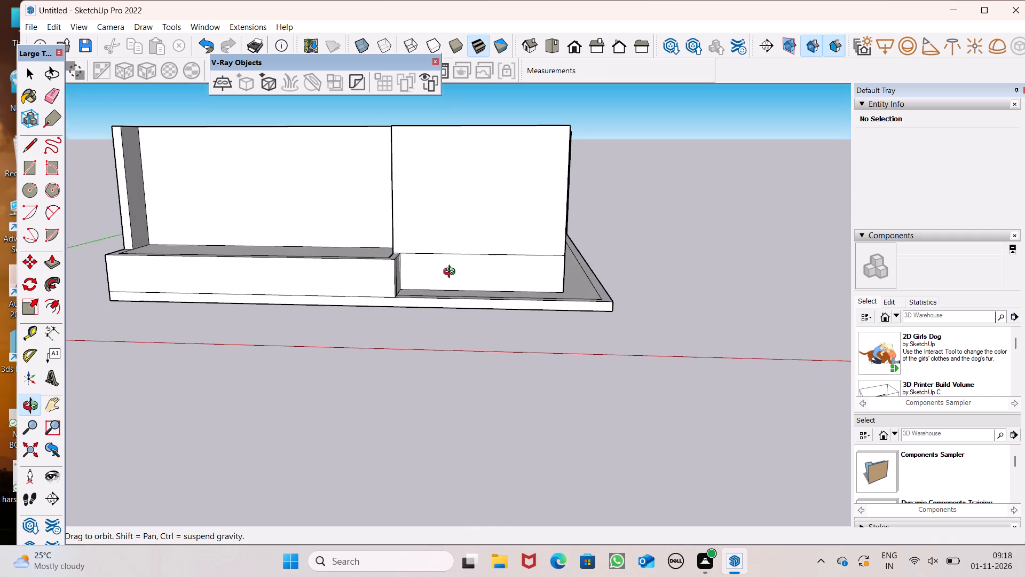
middle_drag(452, 273, 514, 275)
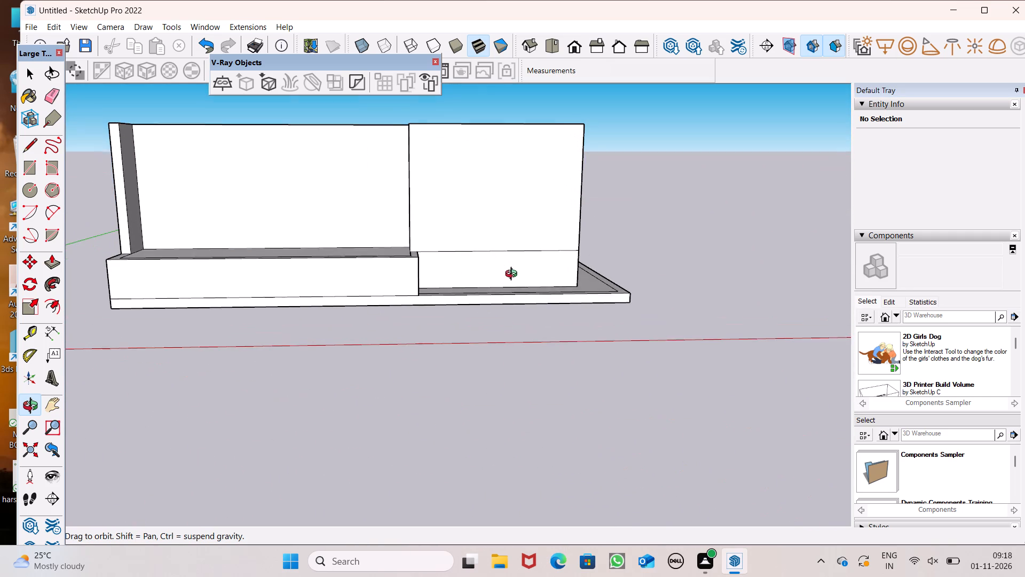
middle_drag(514, 275, 515, 276)
scroll(441, 275, down, 1)
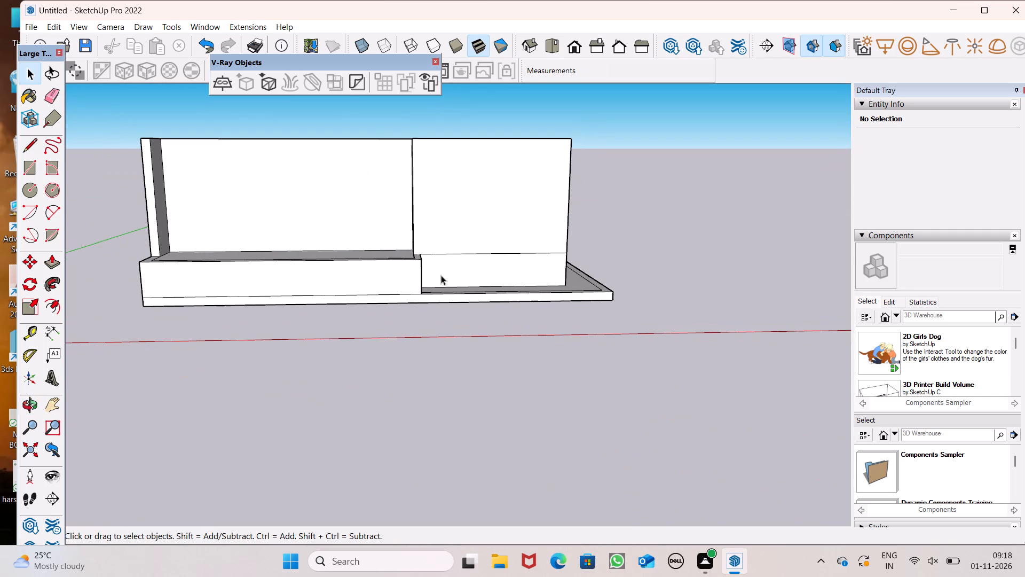
scroll(236, 210, up, 3)
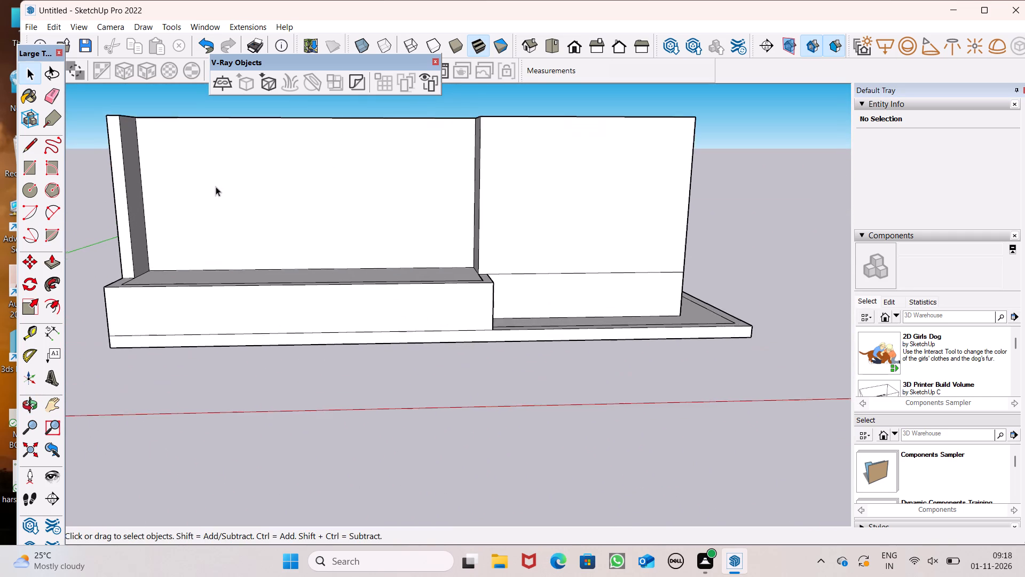
scroll(297, 235, down, 6)
middle_drag(484, 278, 136, 269)
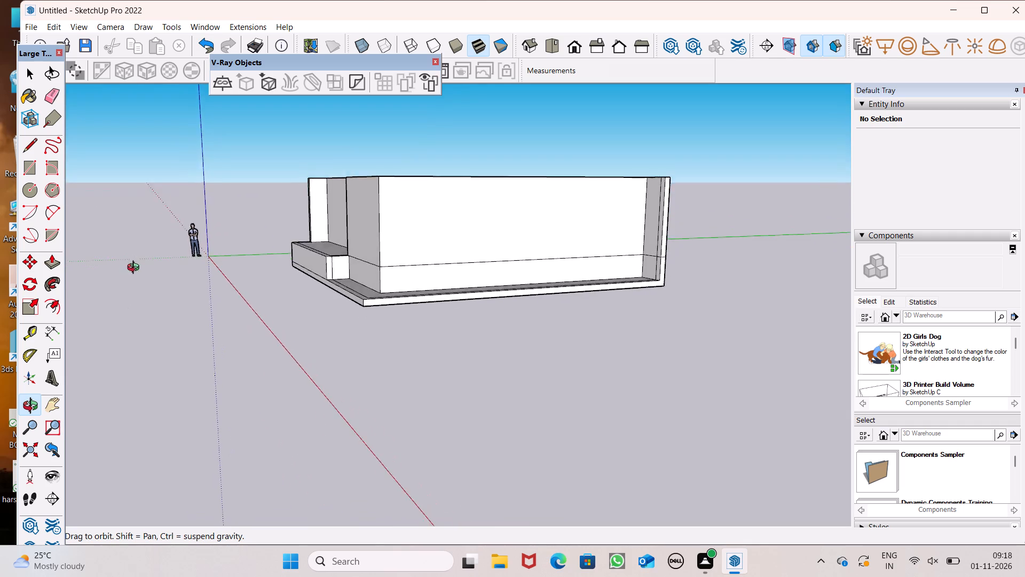
middle_drag(136, 269, 107, 353)
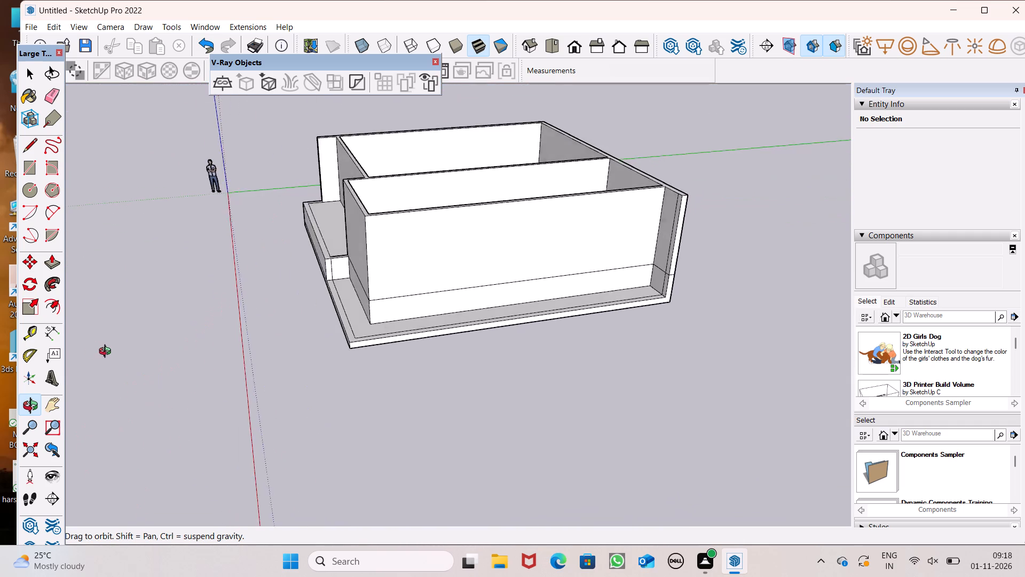
middle_drag(107, 353, 0, 305)
scroll(14, 299, up, 1)
scroll(53, 280, up, 1)
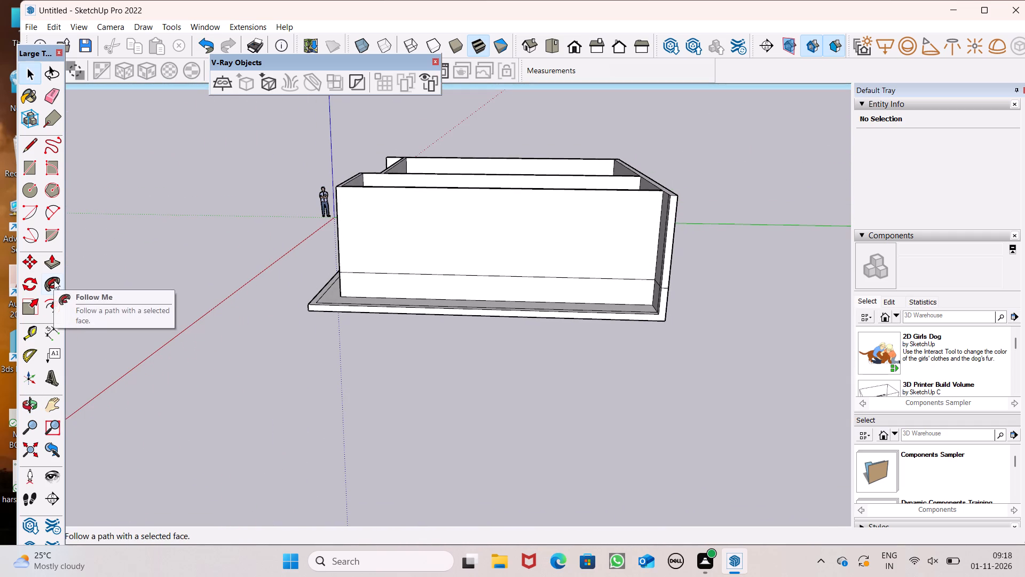
middle_drag(60, 327, 460, 383)
scroll(460, 383, up, 1)
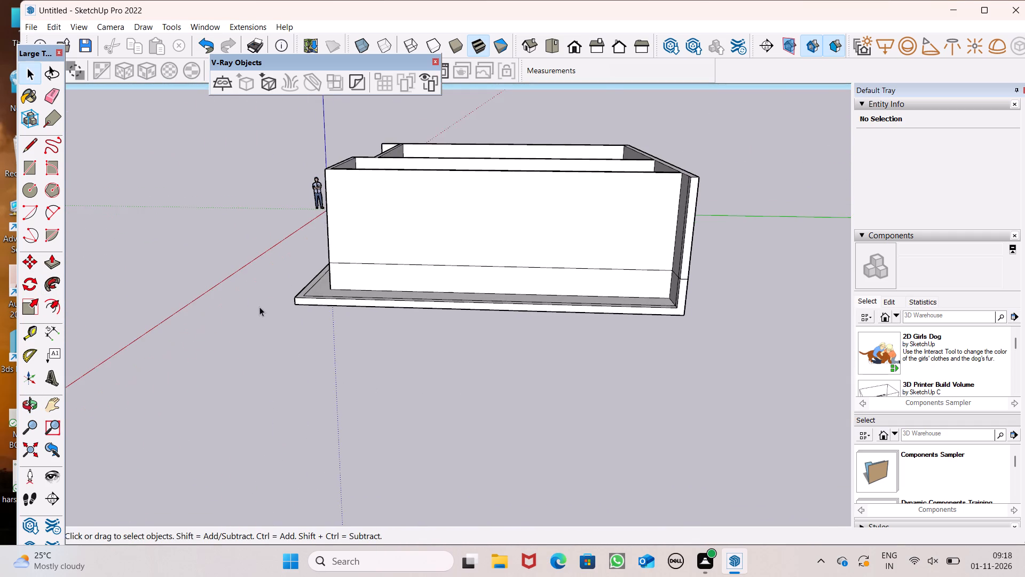
scroll(259, 307, down, 3)
middle_drag(132, 322, 906, 290)
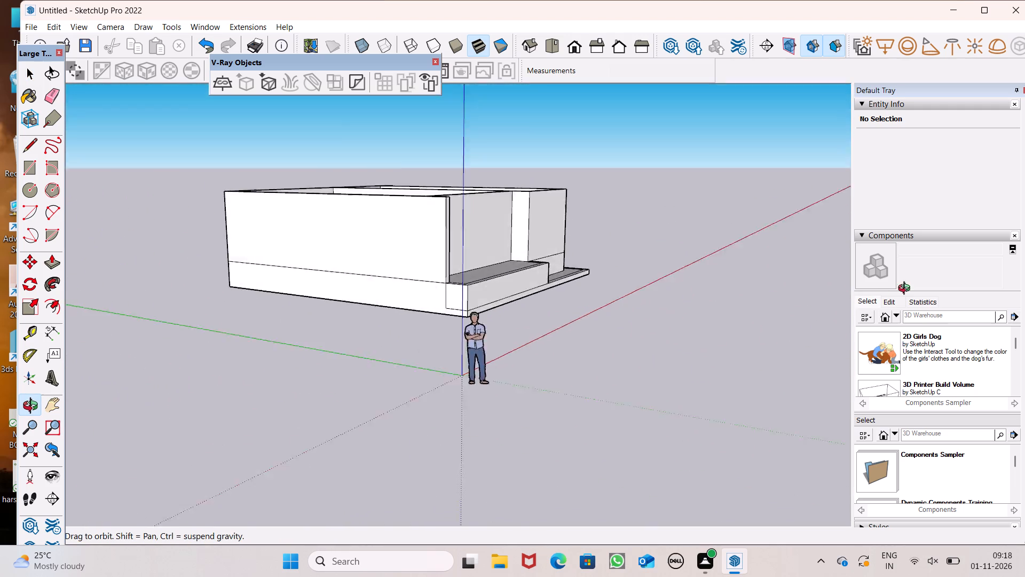
middle_drag(906, 290, 742, 384)
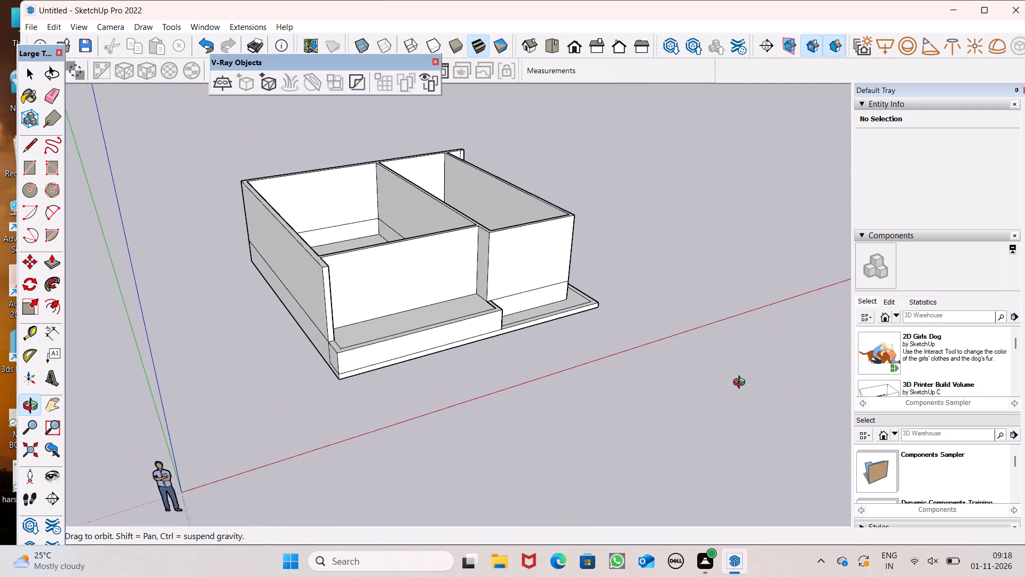
middle_drag(742, 384, 478, 399)
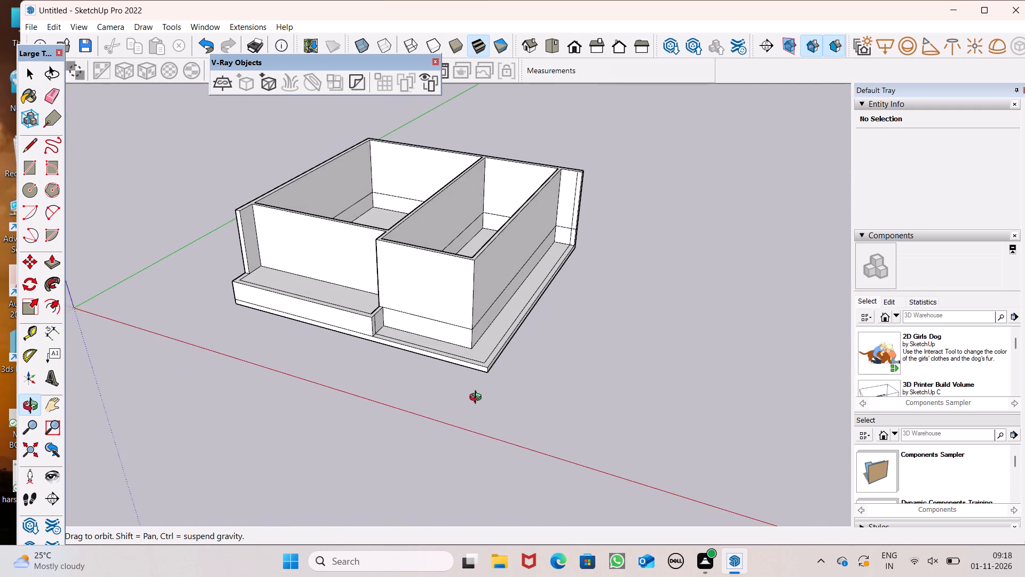
middle_drag(478, 399, 440, 446)
middle_drag(273, 299, 397, 222)
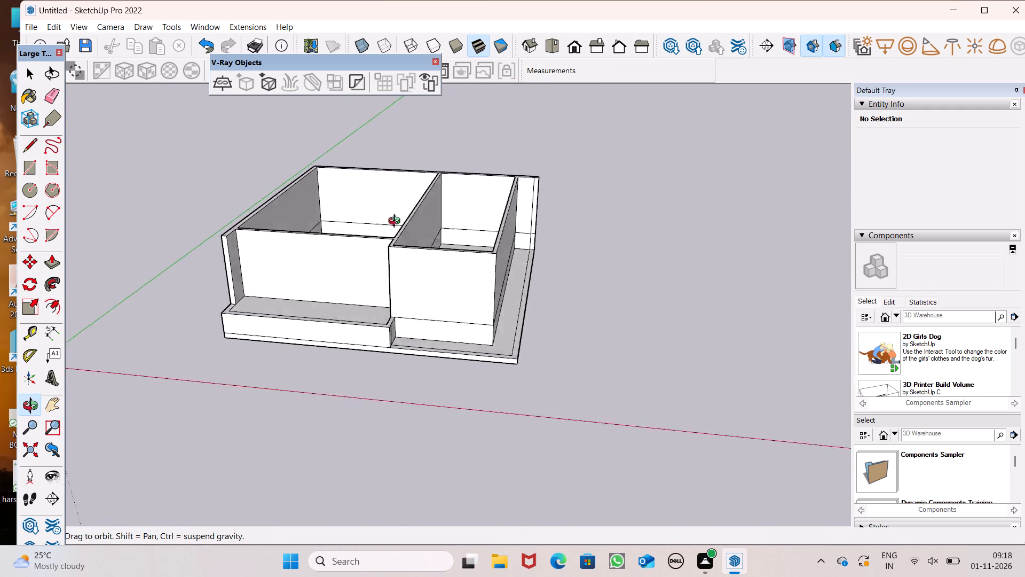
middle_drag(397, 222, 397, 322)
scroll(397, 322, up, 1)
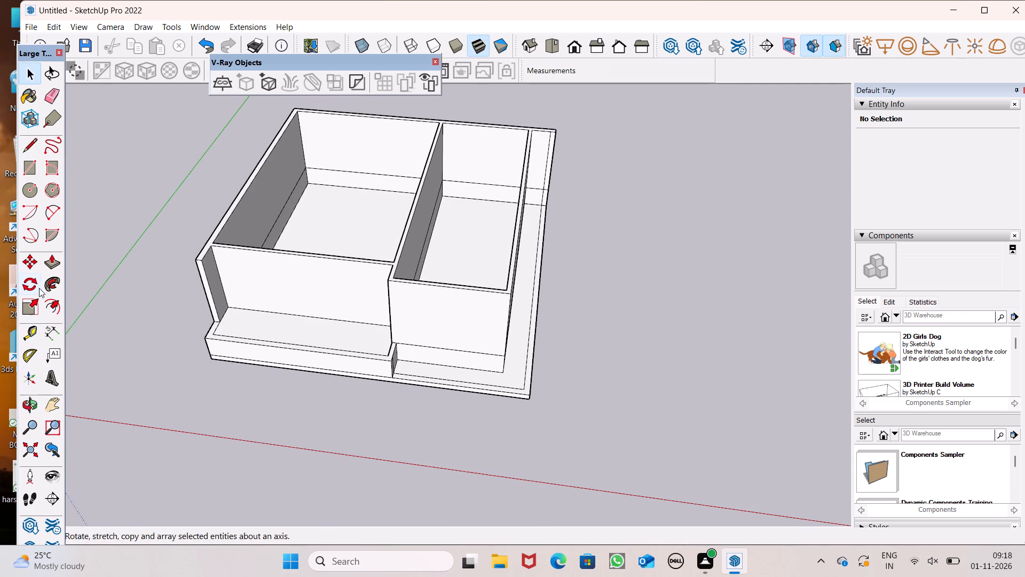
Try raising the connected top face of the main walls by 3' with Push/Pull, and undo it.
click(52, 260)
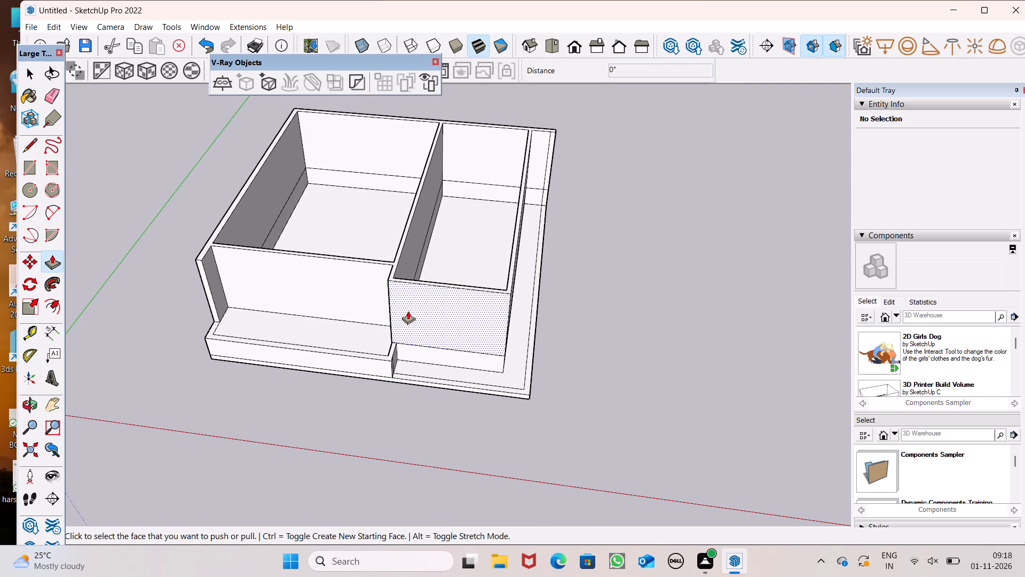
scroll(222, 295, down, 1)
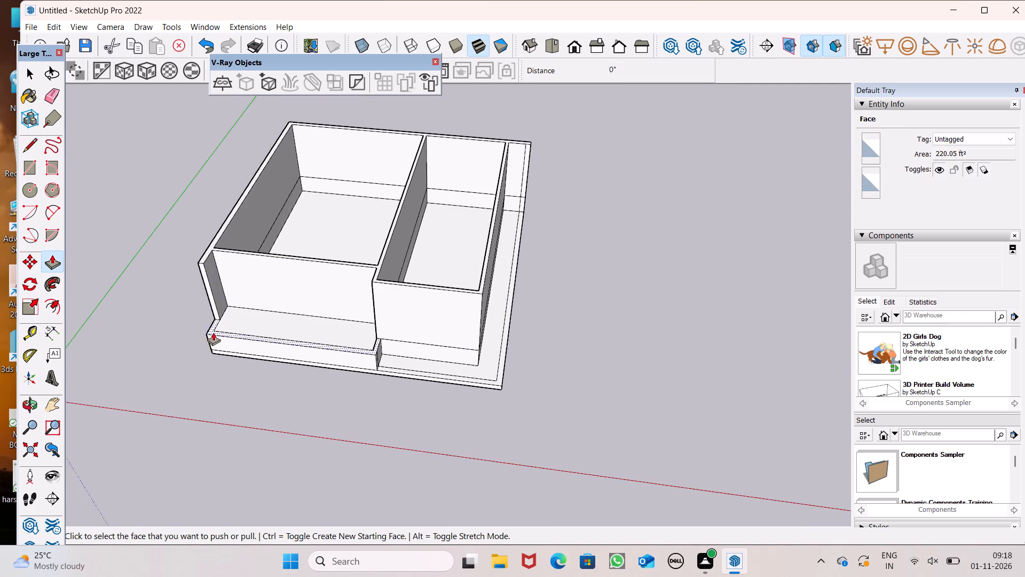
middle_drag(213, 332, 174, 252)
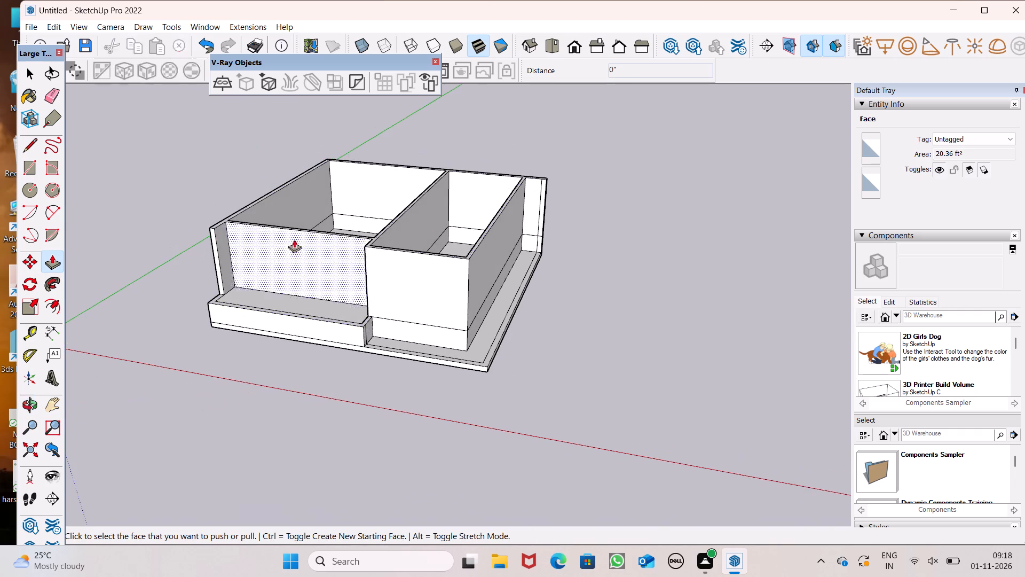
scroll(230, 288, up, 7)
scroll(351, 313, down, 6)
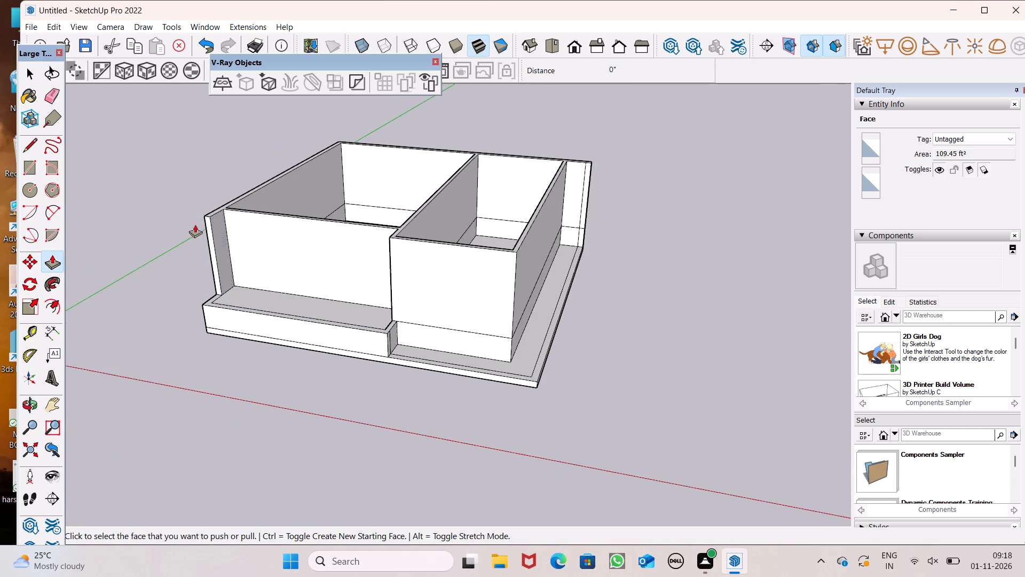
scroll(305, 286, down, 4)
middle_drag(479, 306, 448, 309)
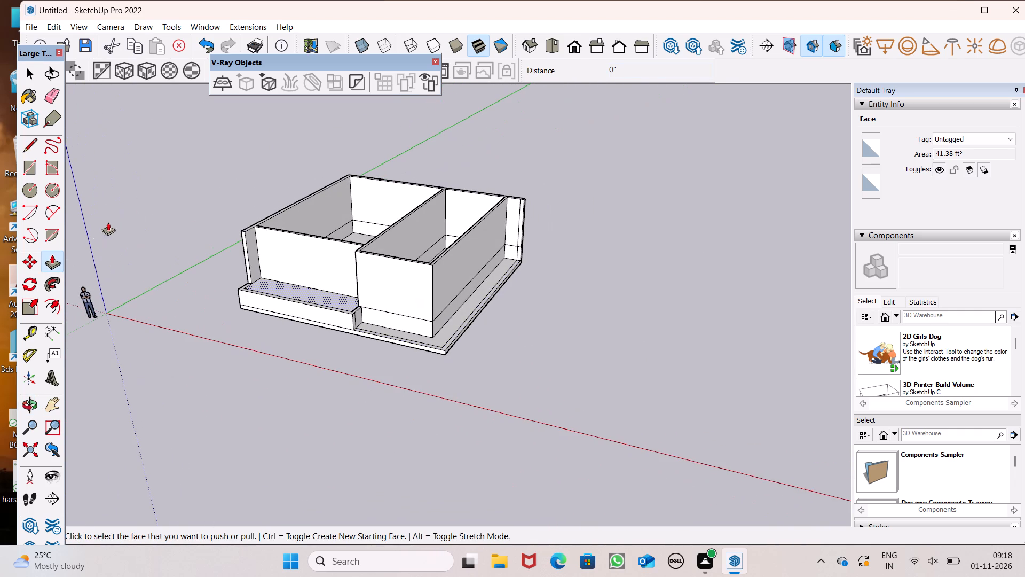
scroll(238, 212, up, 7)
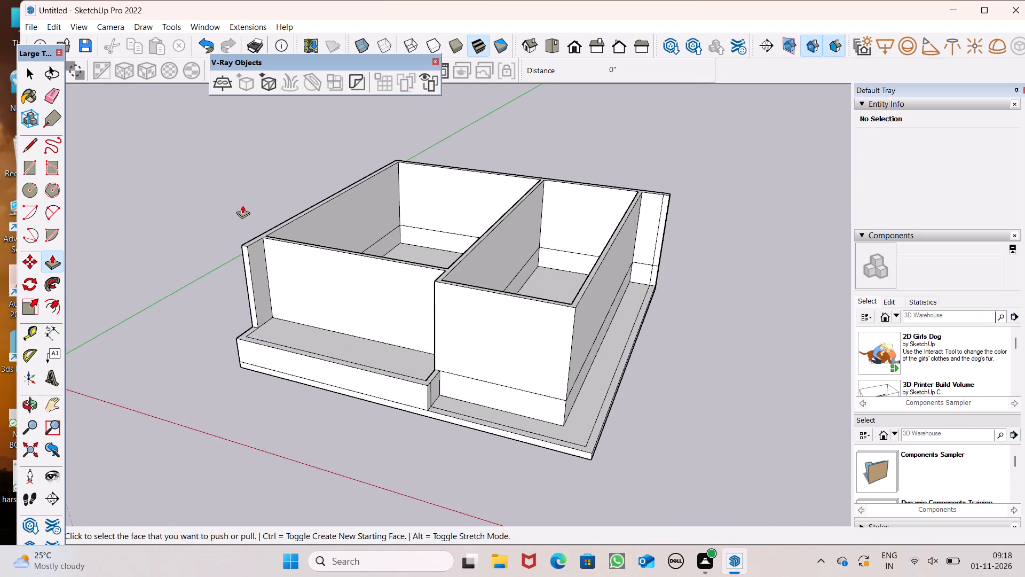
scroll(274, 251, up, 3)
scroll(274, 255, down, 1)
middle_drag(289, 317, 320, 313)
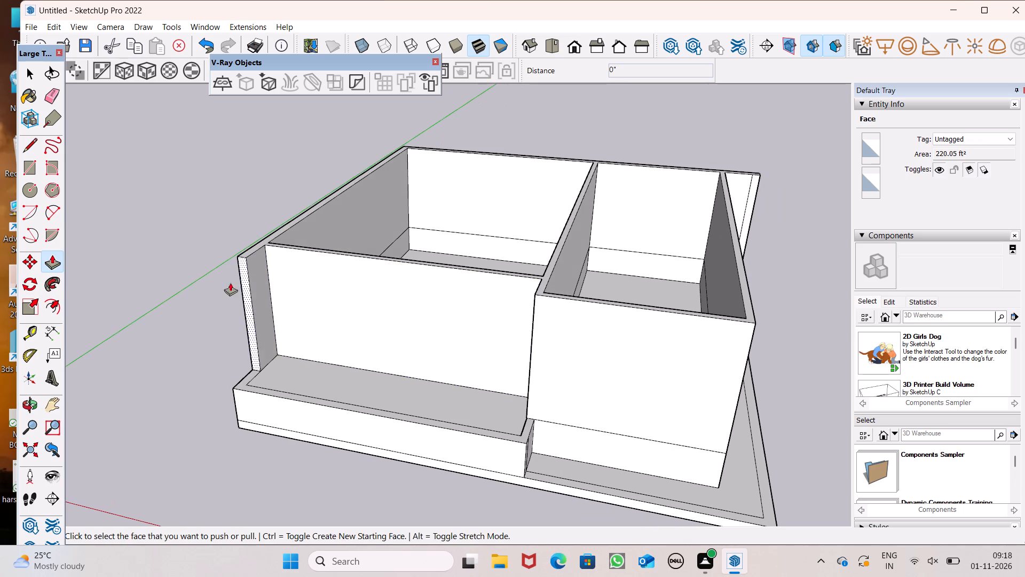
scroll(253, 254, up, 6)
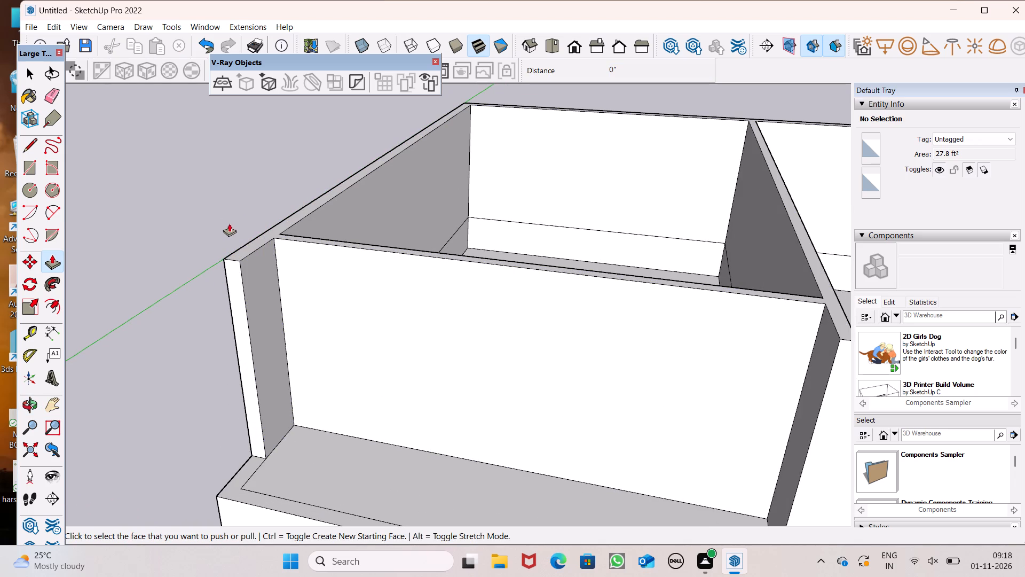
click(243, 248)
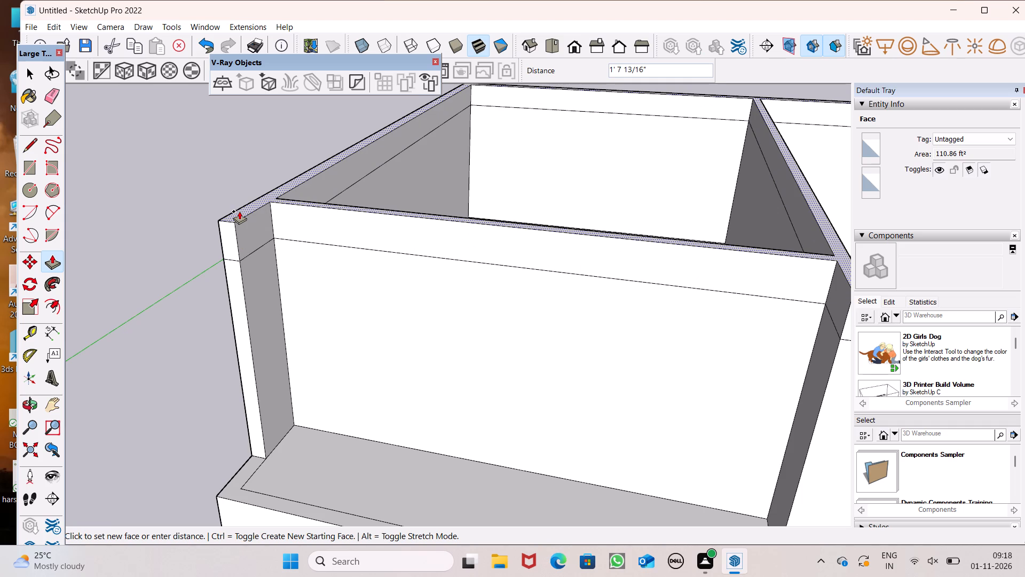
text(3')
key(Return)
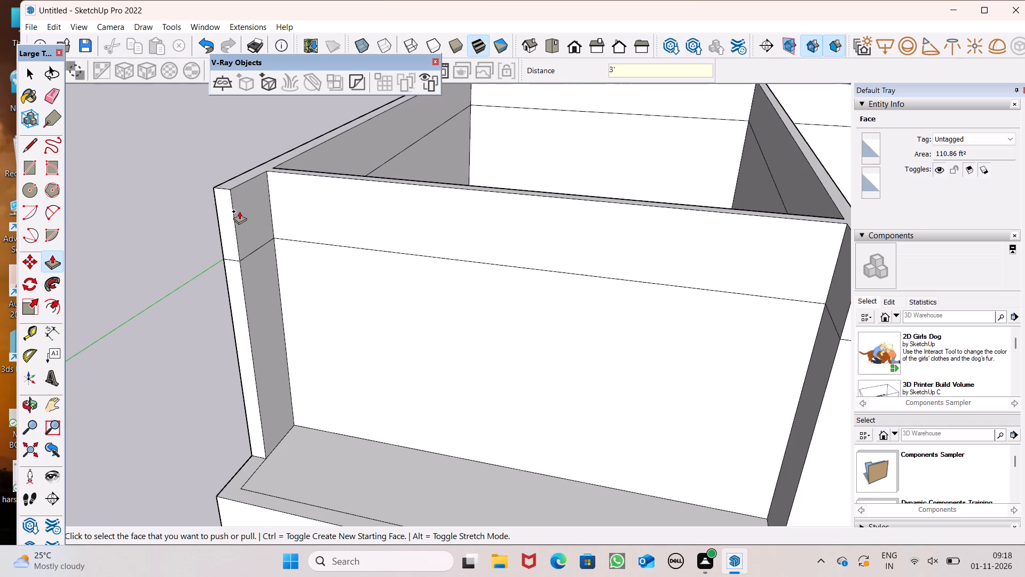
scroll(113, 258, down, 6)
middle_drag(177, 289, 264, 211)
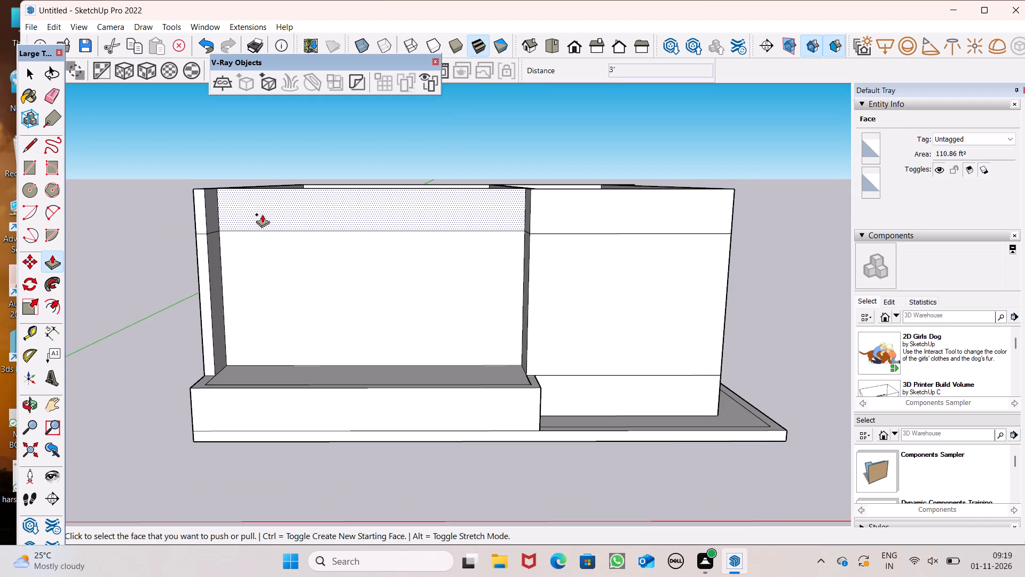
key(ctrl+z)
Push/Pull the connected top face of the main walls up 1'5" as a new band with its own starting edges.
middle_drag(264, 228, 258, 404)
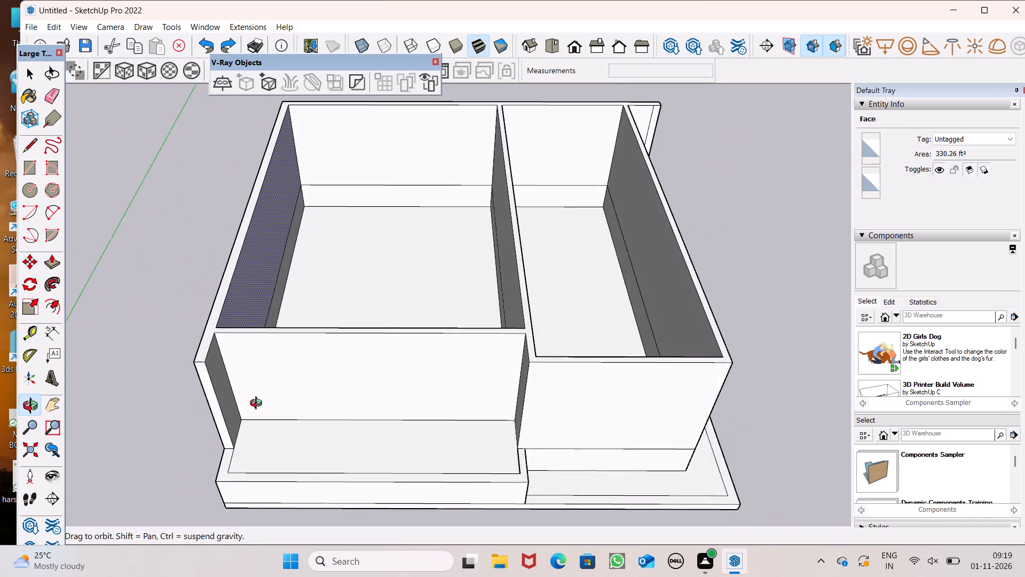
middle_drag(258, 404, 258, 410)
scroll(243, 398, up, 2)
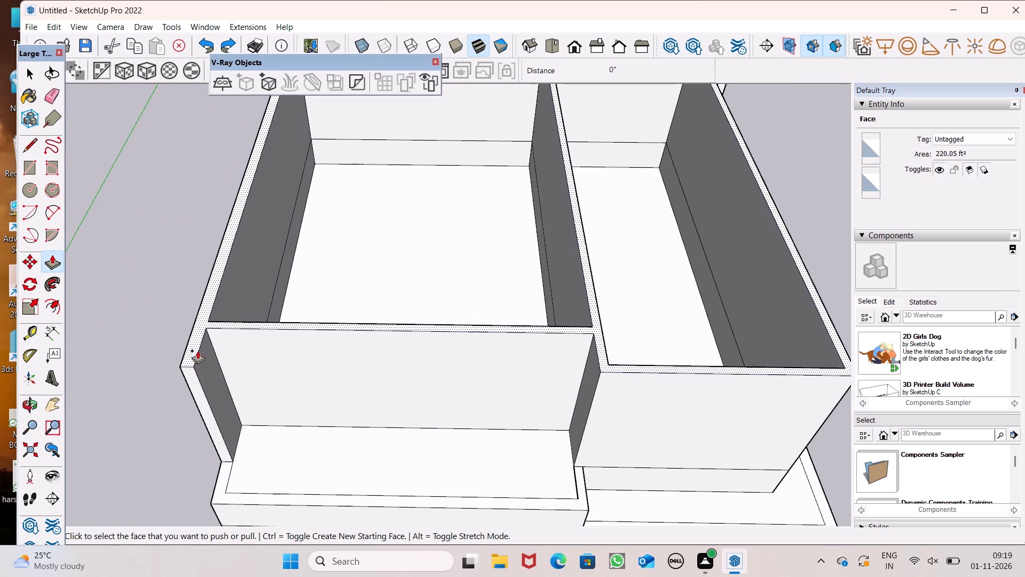
click(192, 353)
text(1'5")
key(Return)
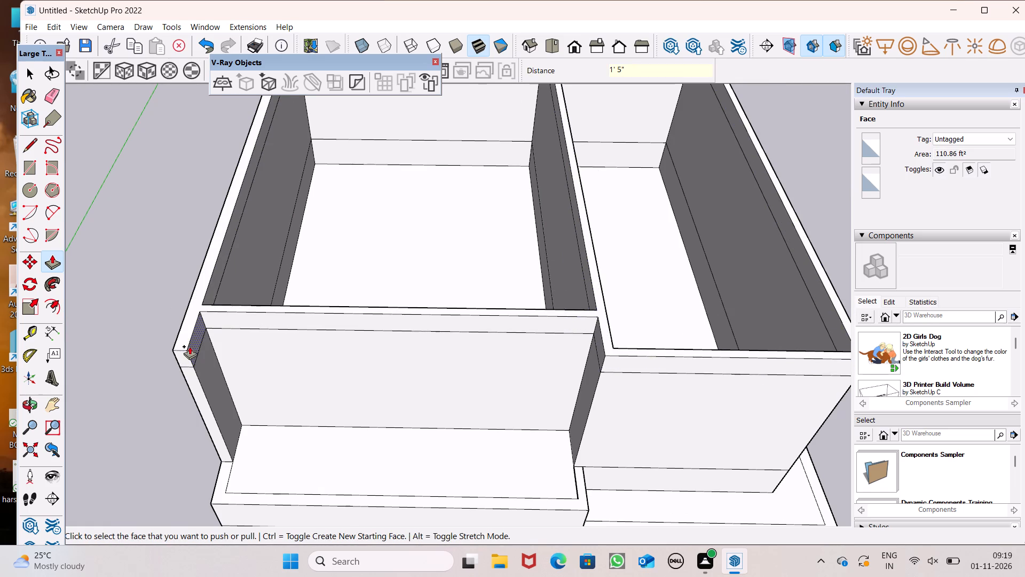
Push/Pull the top face of the main walls up another 1'5" as a second band, and leave the command.
drag(185, 329, 194, 271)
text(1')
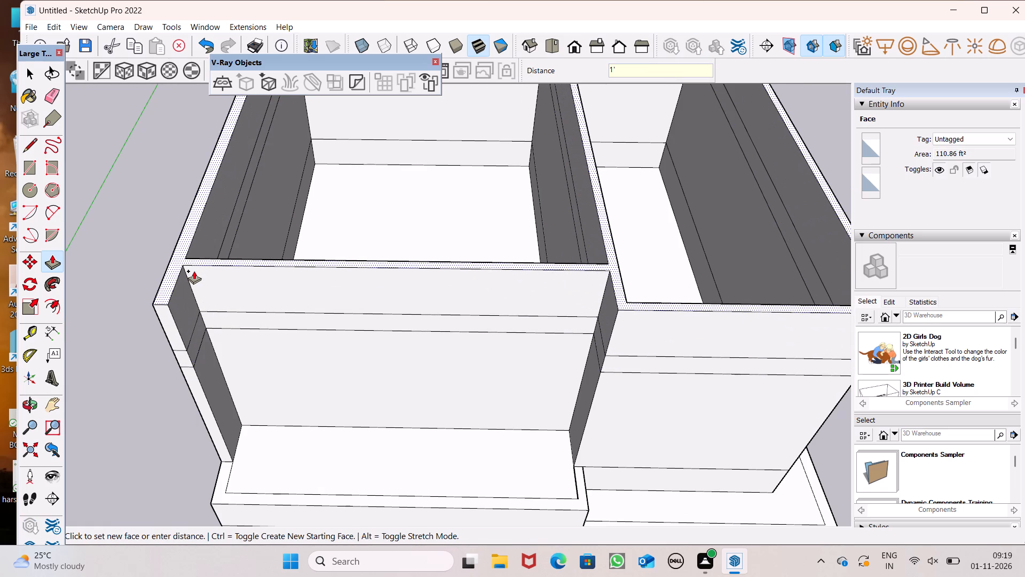
drag(194, 271, 194, 270)
key(4)
key(BackSpace)
text(5")
key(Return)
key(space)
drag(708, 556, 705, 550)
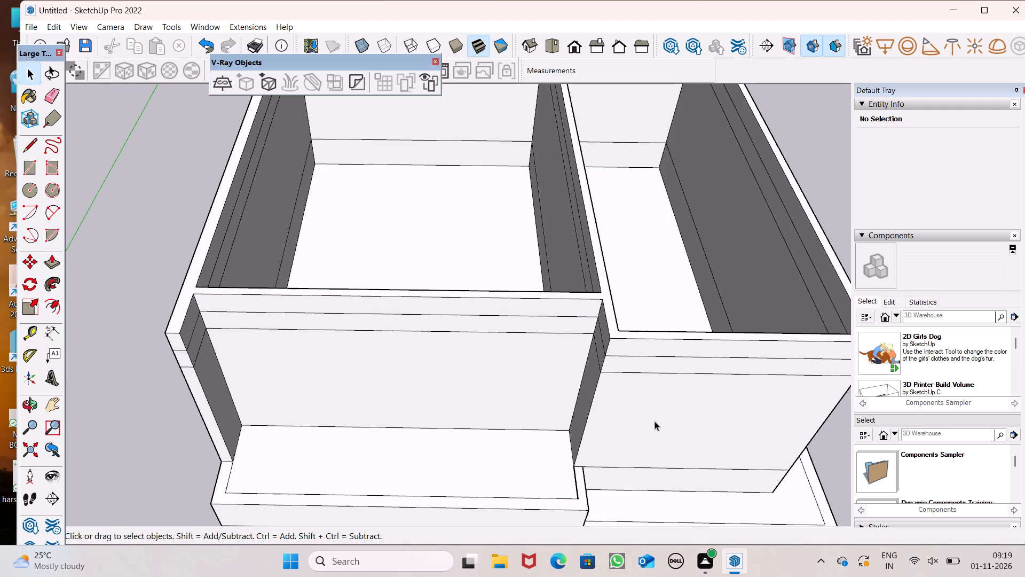
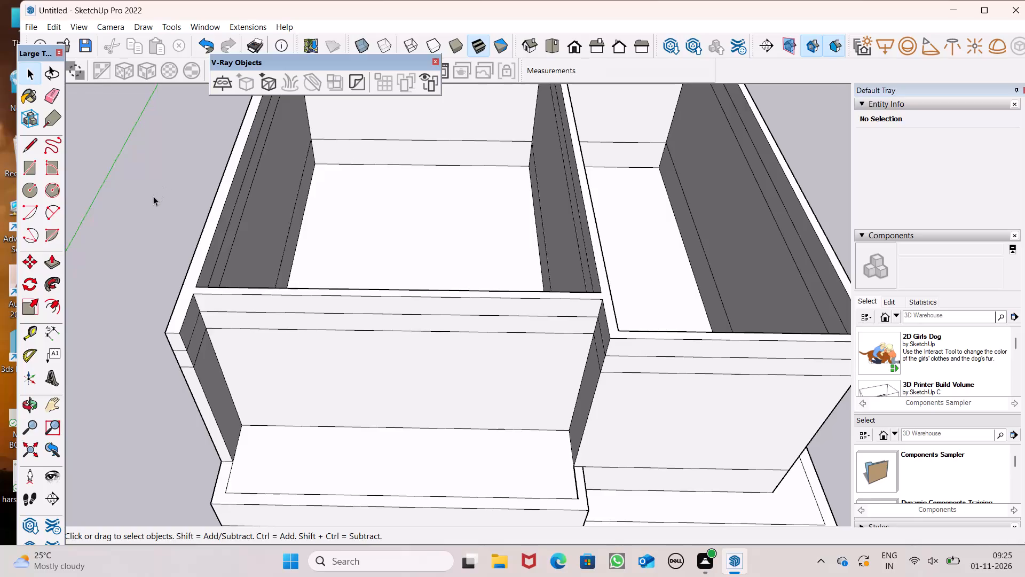
Place a vertical Tape Measure guide on the long outer side wall, about 1'8" back from its front vertical edge.
scroll(455, 217, down, 12)
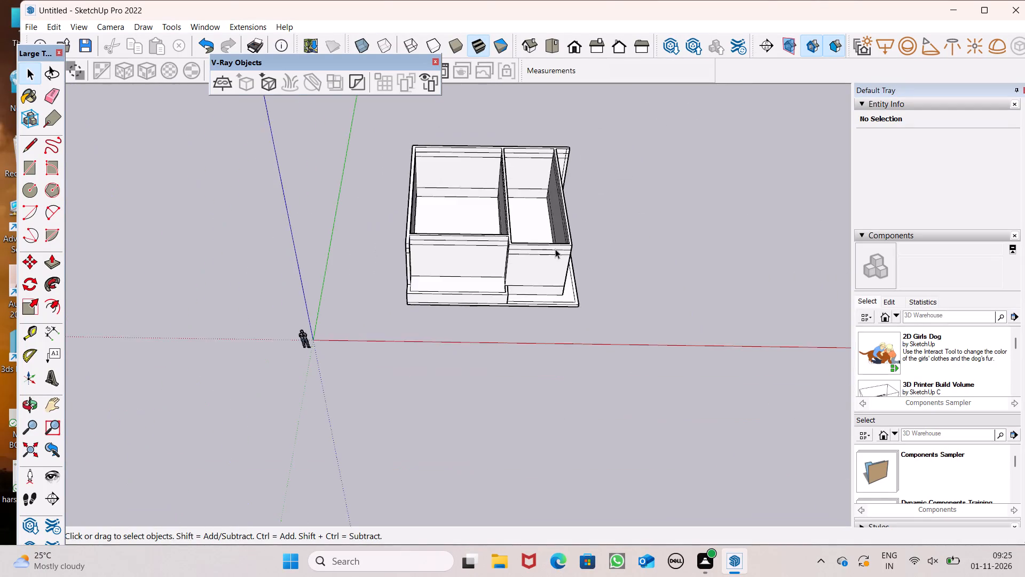
middle_drag(589, 291, 236, 167)
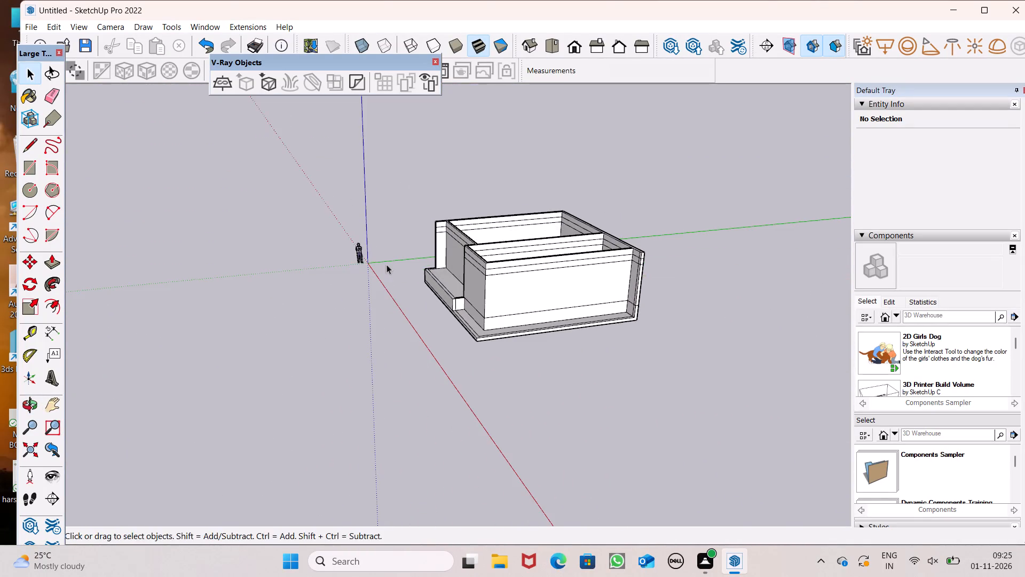
middle_drag(416, 267, 538, 254)
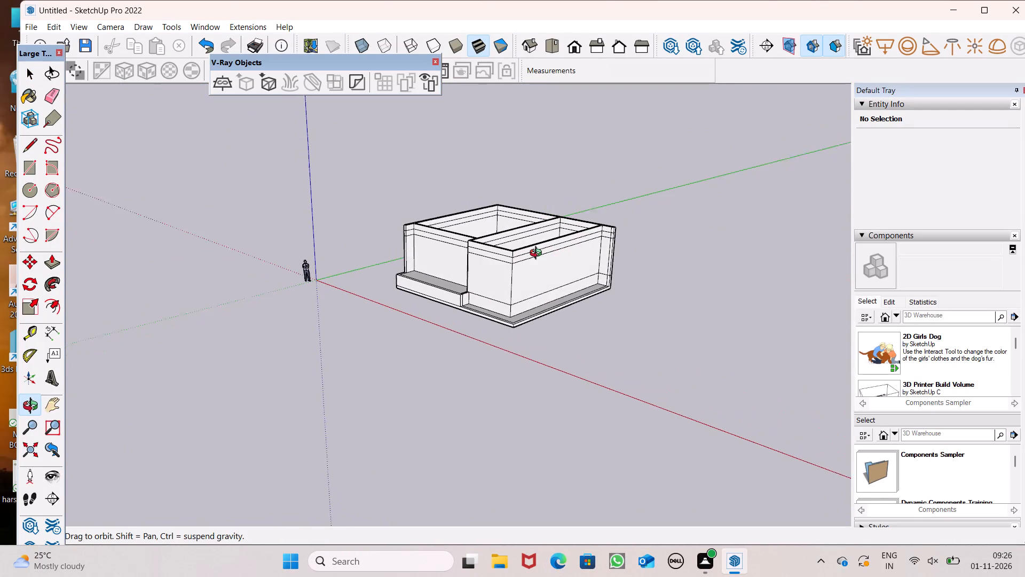
middle_drag(538, 254, 501, 237)
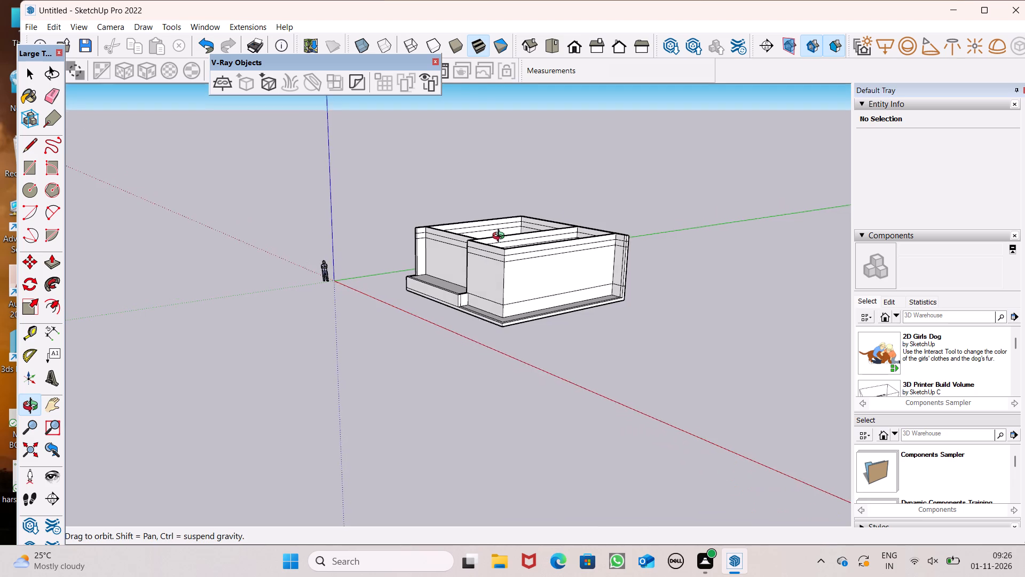
middle_drag(501, 237, 501, 237)
scroll(501, 237, up, 1)
scroll(593, 296, up, 1)
middle_drag(589, 297, 549, 322)
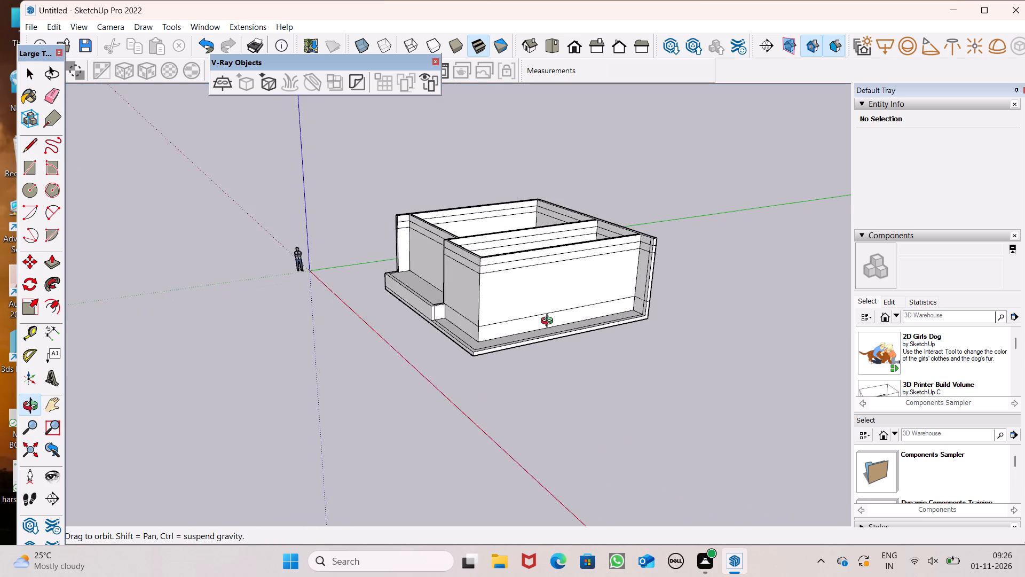
middle_drag(549, 322, 494, 283)
click(34, 329)
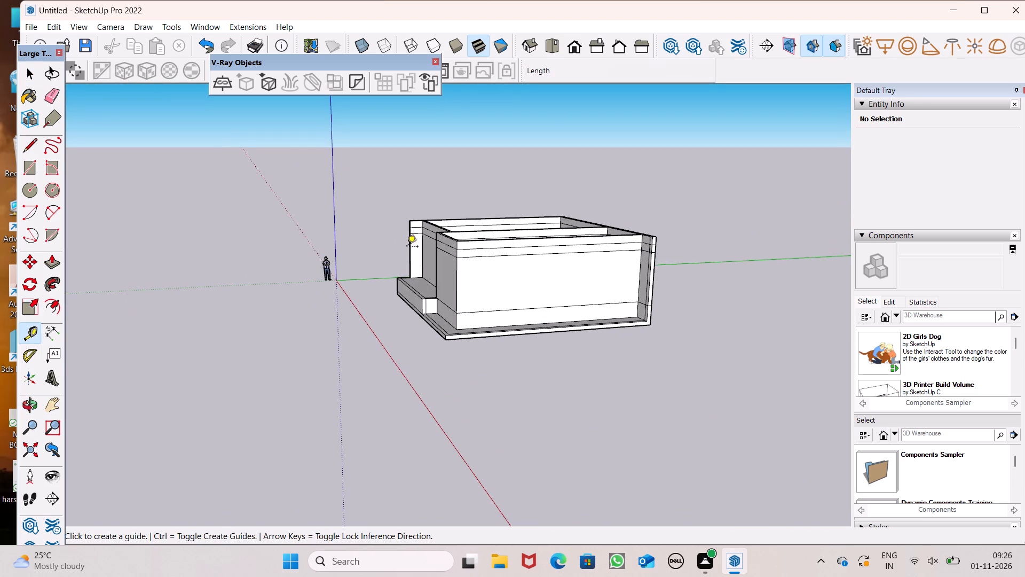
middle_drag(438, 260, 427, 257)
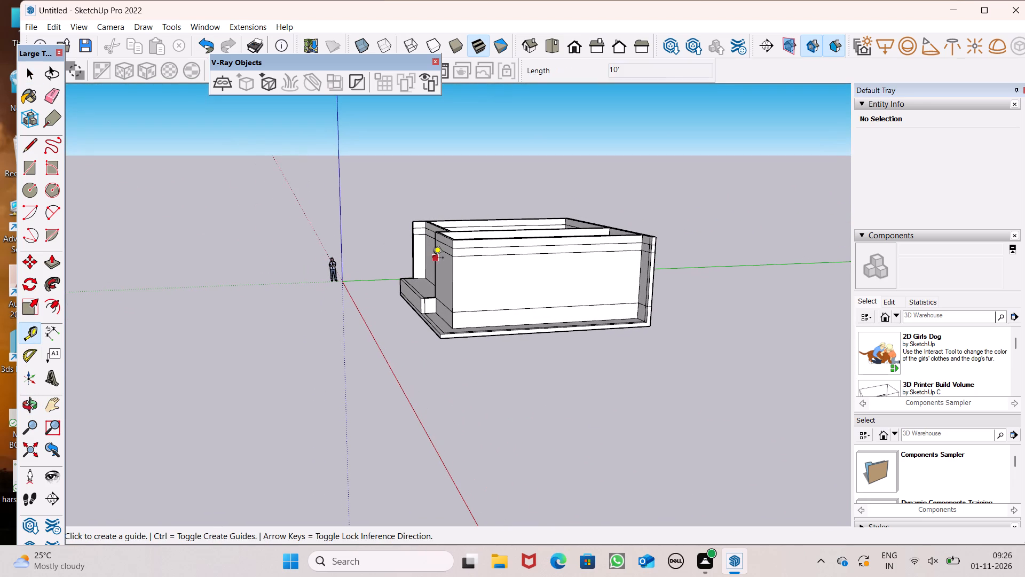
scroll(420, 237, up, 5)
scroll(414, 255, down, 8)
middle_drag(431, 330, 293, 355)
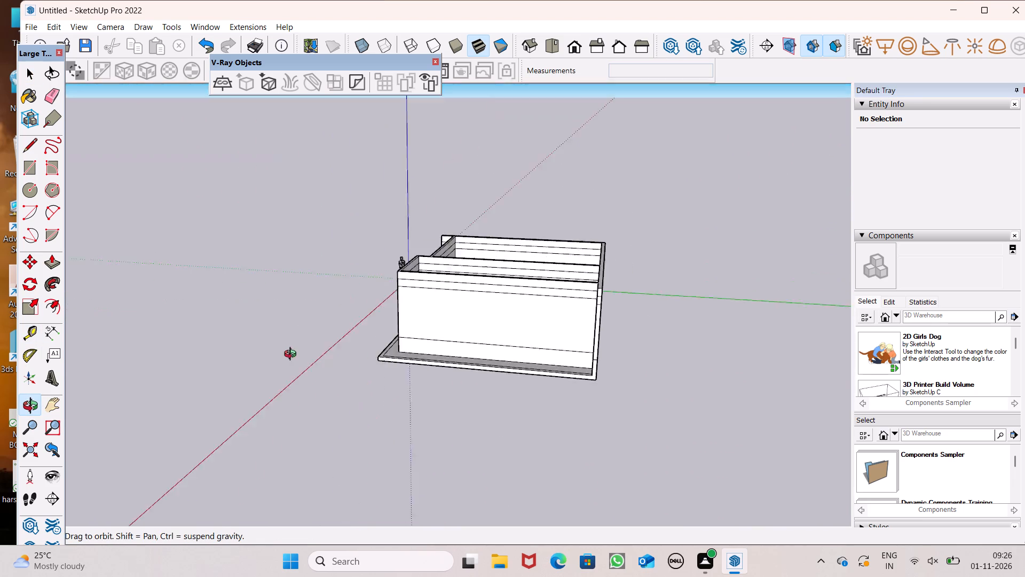
middle_drag(293, 355, 336, 332)
scroll(336, 324, up, 6)
scroll(362, 332, down, 3)
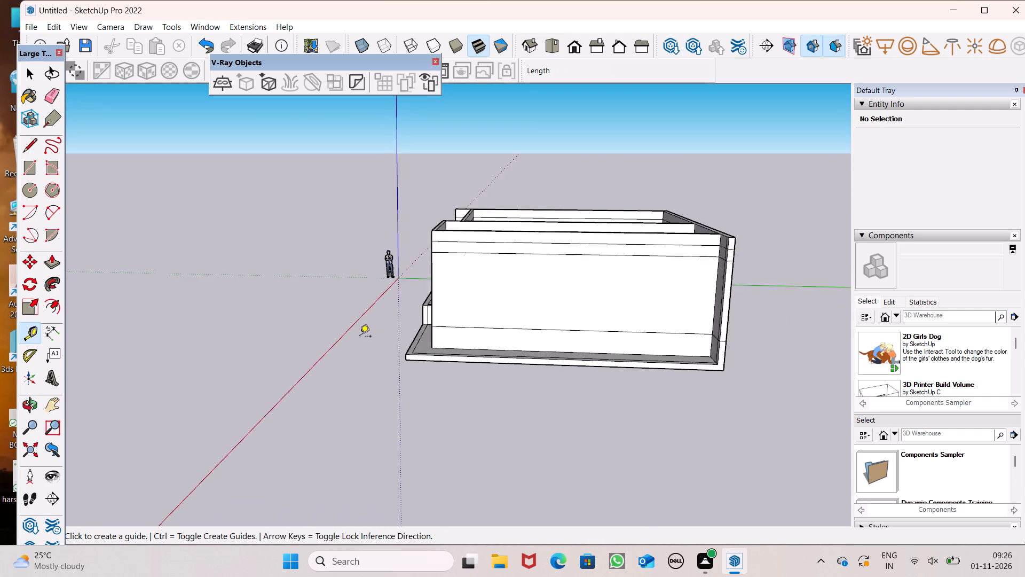
scroll(360, 337, down, 2)
scroll(451, 316, up, 5)
click(393, 299)
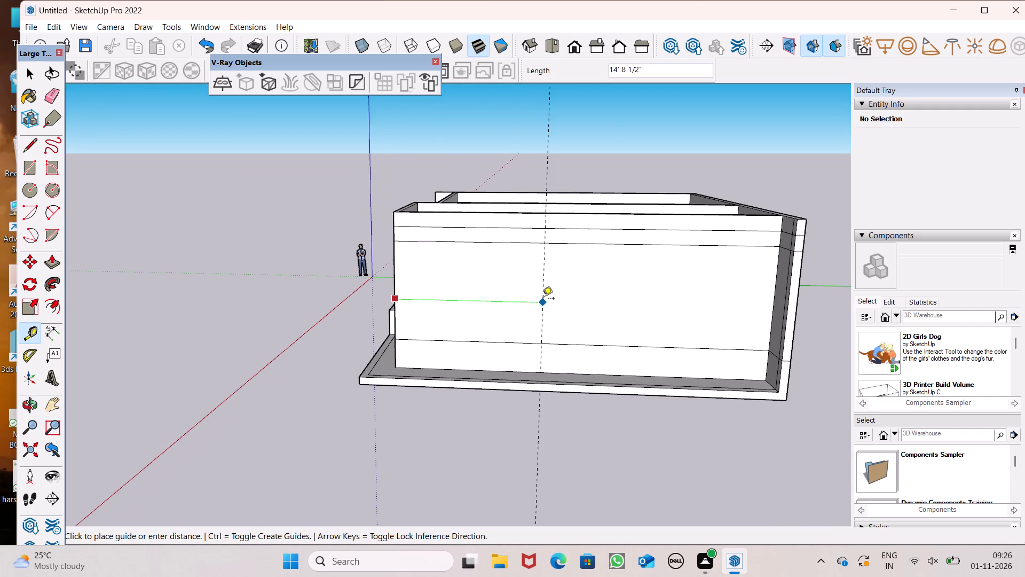
scroll(543, 299, down, 1)
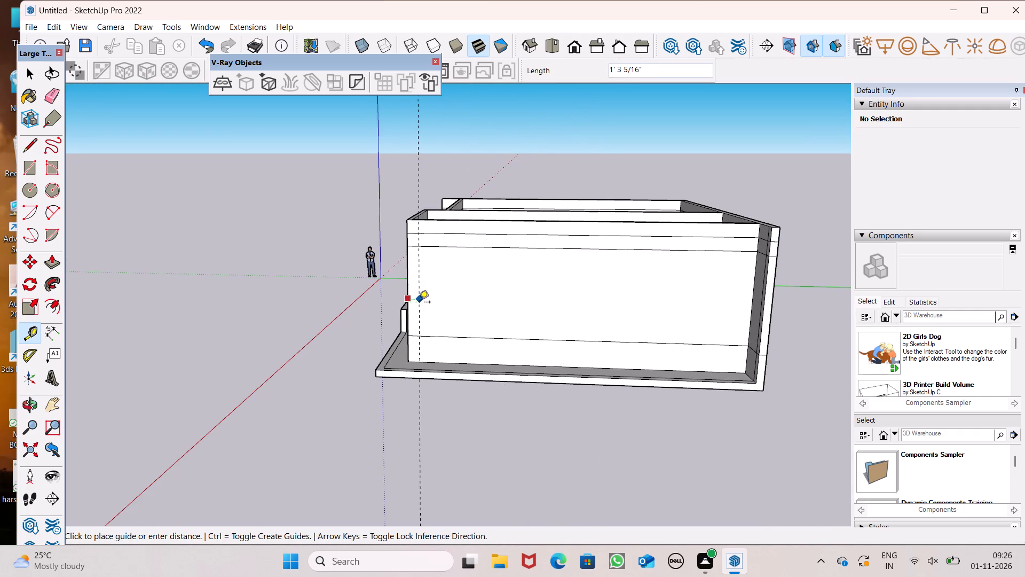
click(423, 305)
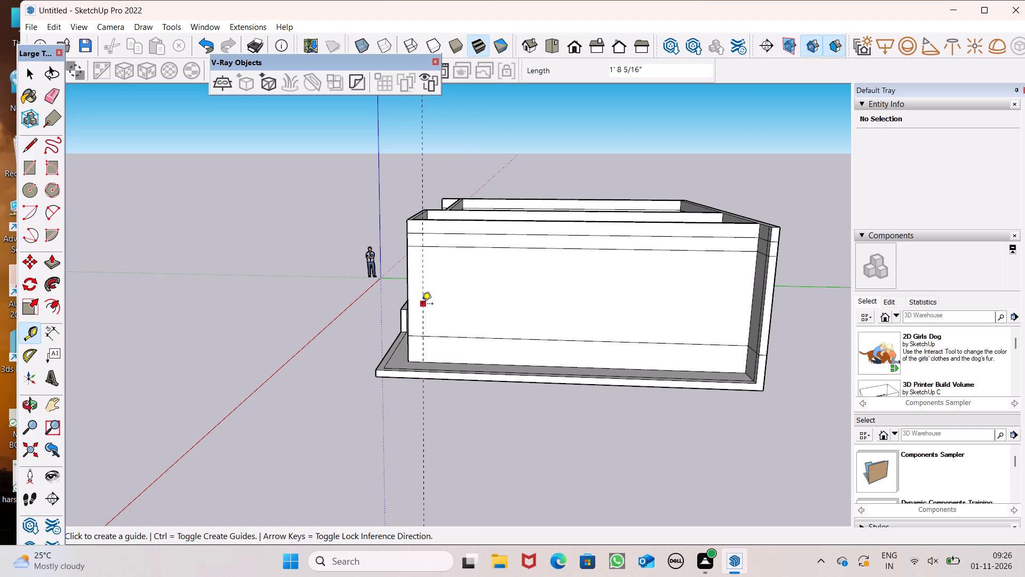
Place a second vertical guide on the same outer side wall, about 15'4 1/2" farther back from the first guide.
click(420, 304)
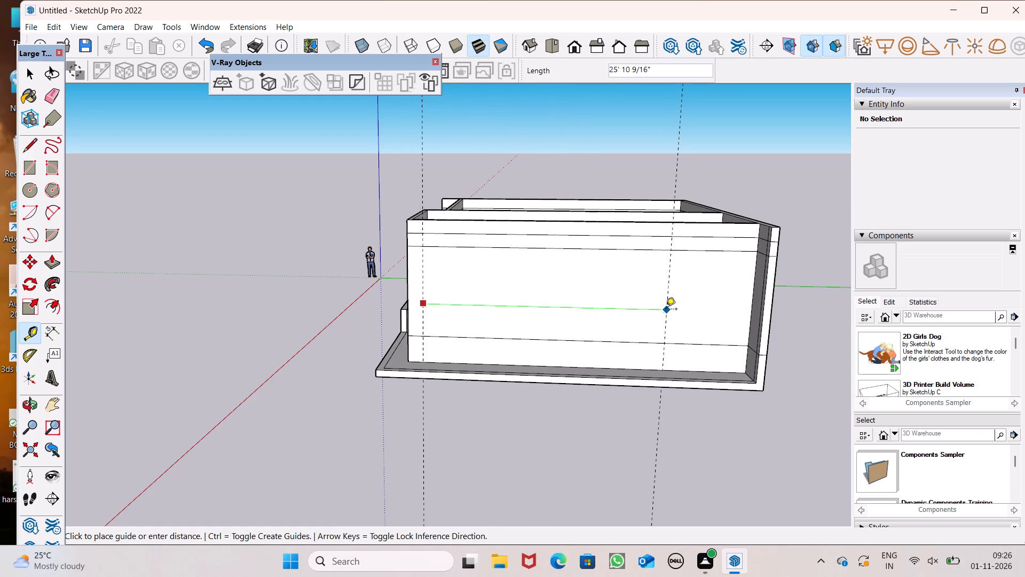
scroll(666, 310, up, 1)
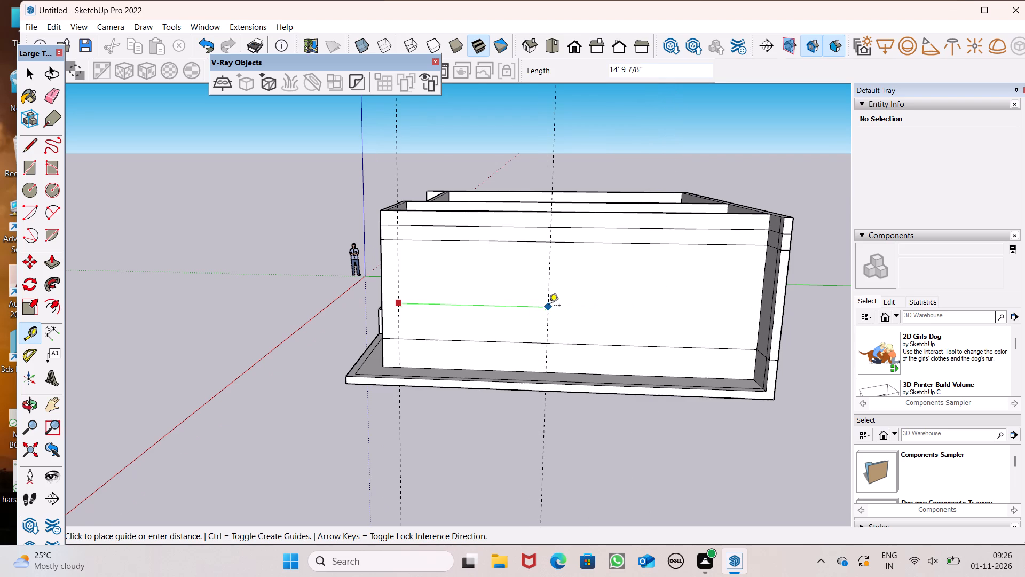
scroll(549, 306, down, 1)
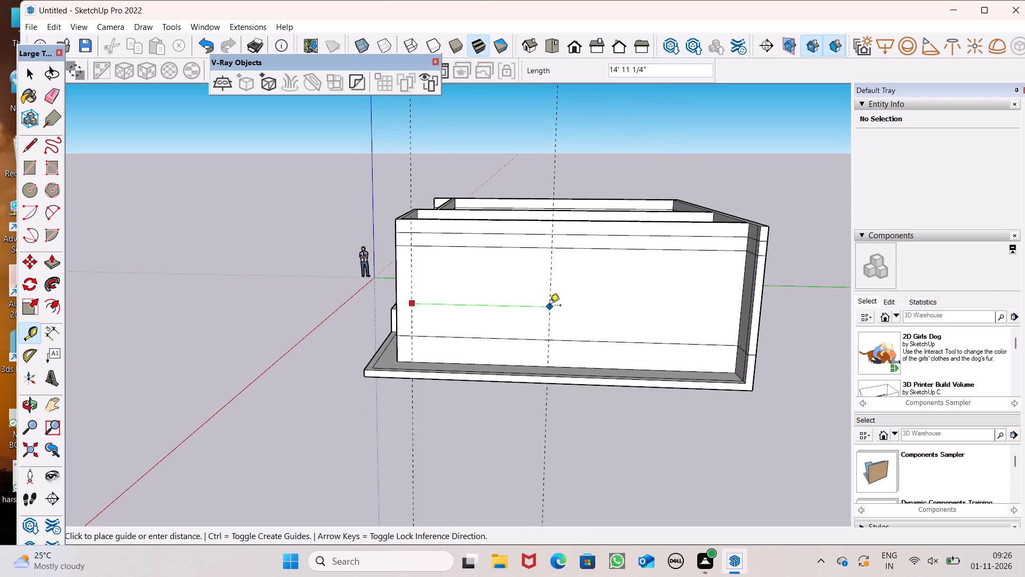
click(554, 303)
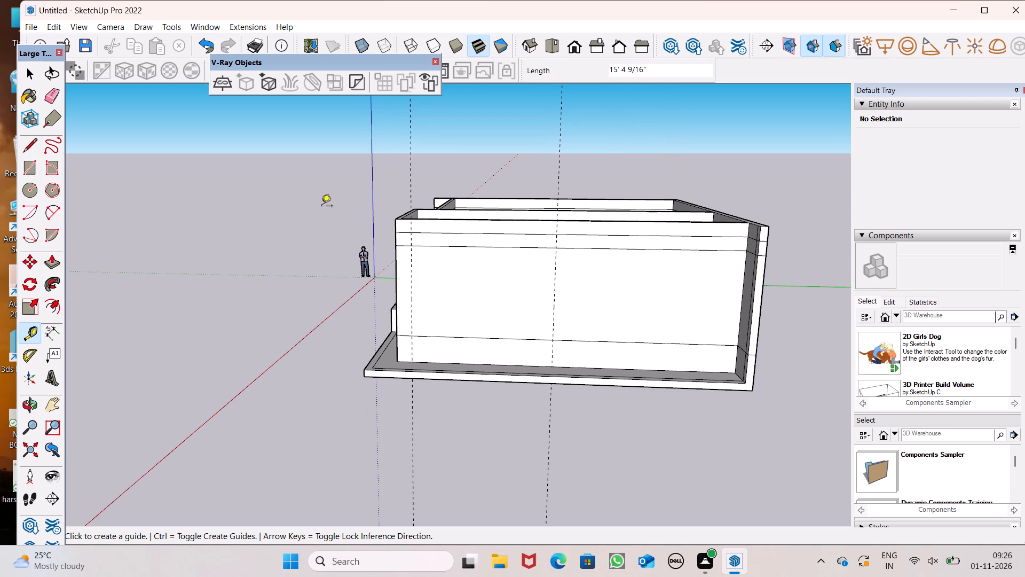
Examine the building from the side, front and above, checking both guides against the outer side wall and slab.
scroll(324, 214, down, 3)
scroll(397, 216, down, 1)
middle_drag(406, 282, 462, 276)
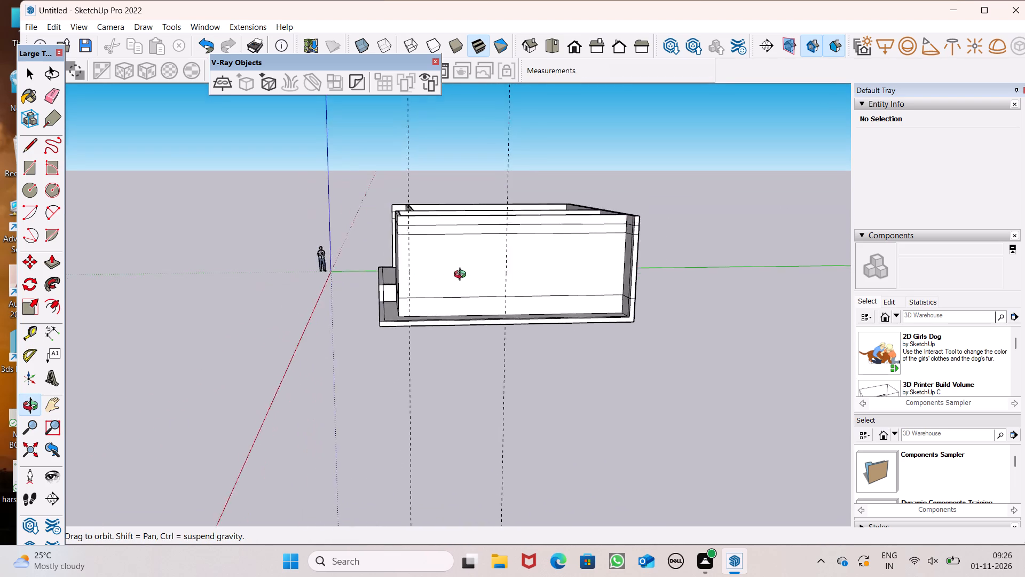
middle_drag(462, 276, 542, 247)
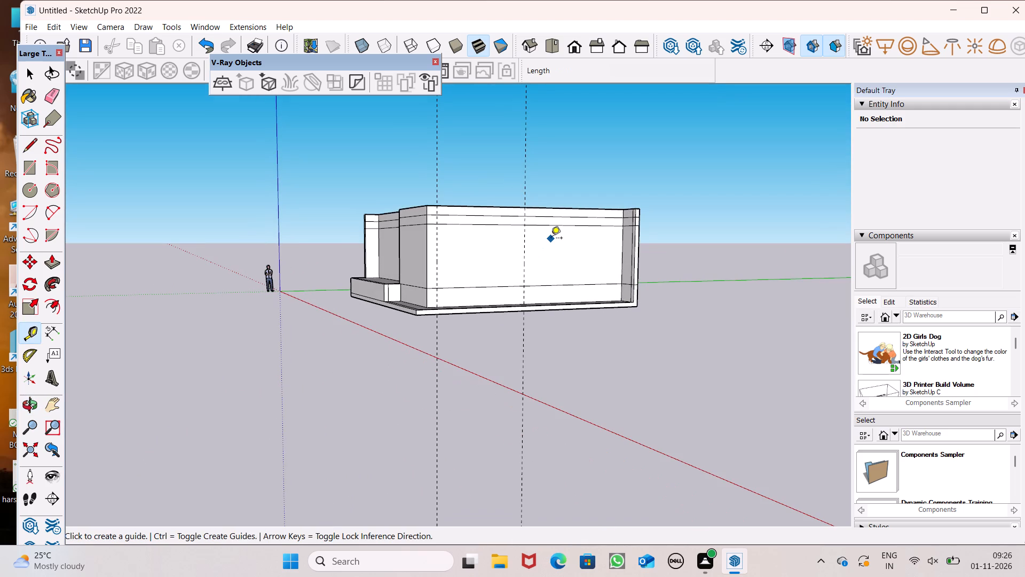
scroll(451, 140, down, 3)
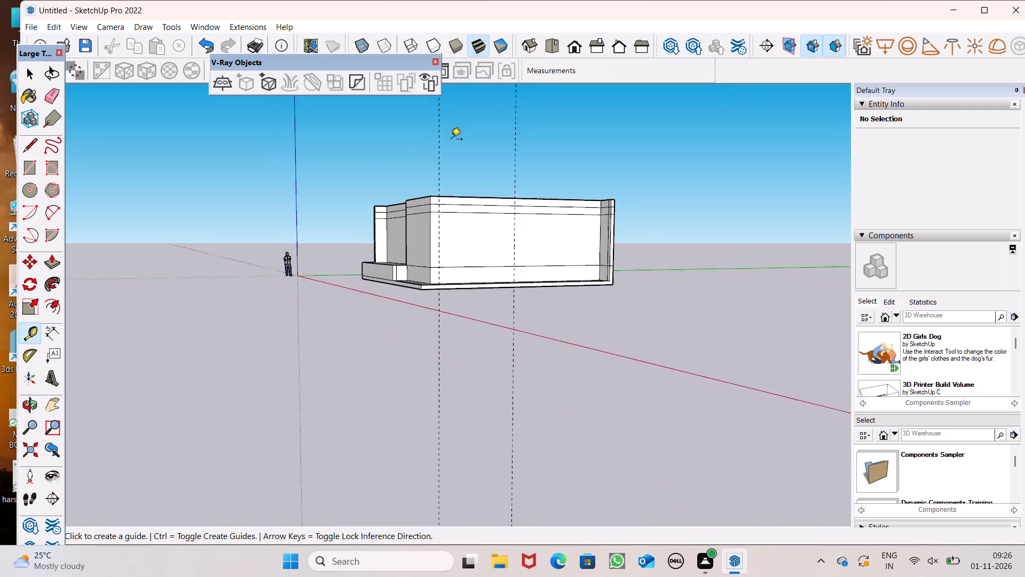
middle_drag(416, 162, 748, 409)
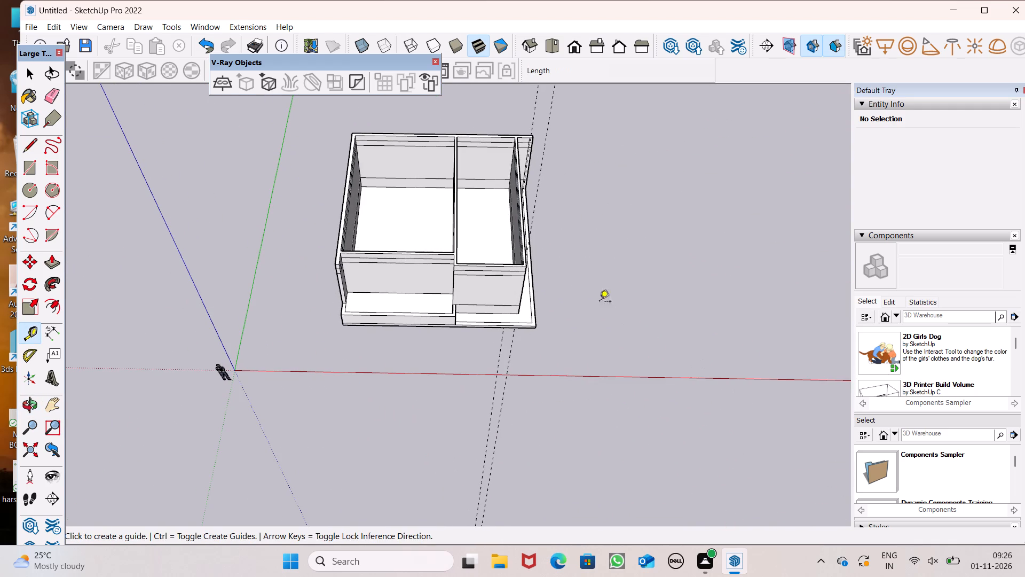
middle_drag(723, 274, 681, 308)
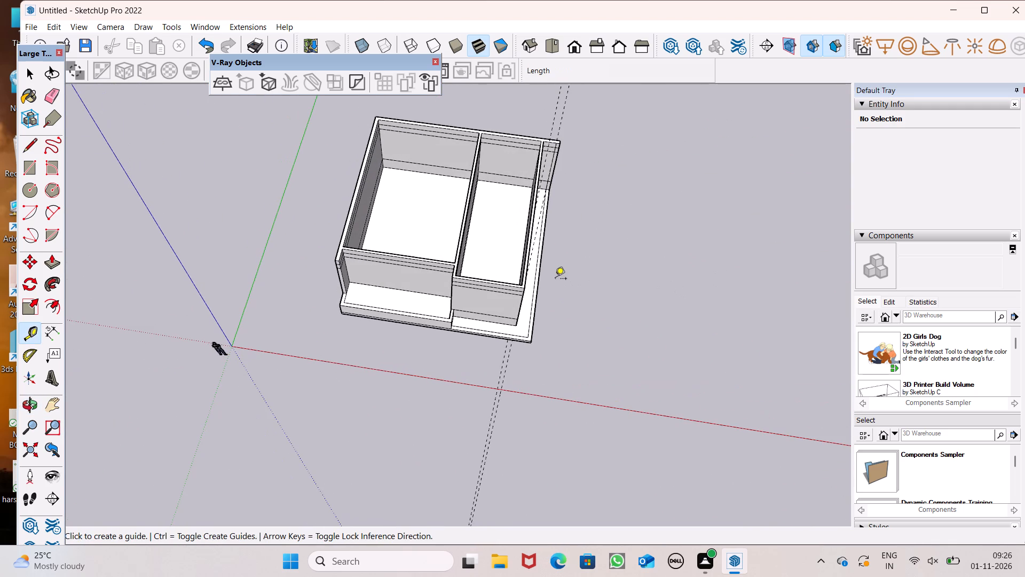
scroll(628, 264, down, 2)
middle_drag(651, 295, 634, 307)
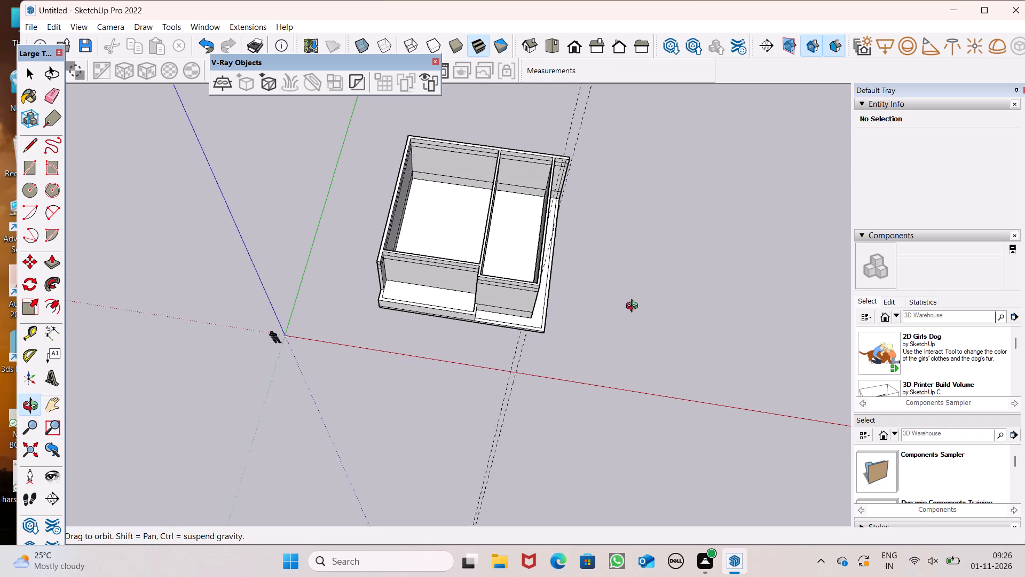
middle_drag(634, 307, 260, 176)
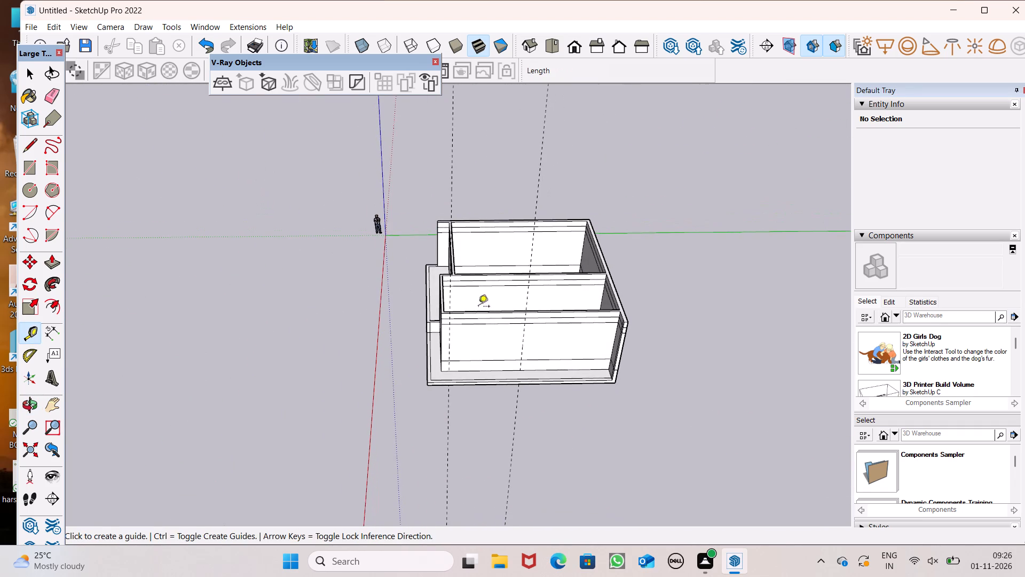
scroll(502, 310, up, 4)
middle_drag(561, 352, 535, 323)
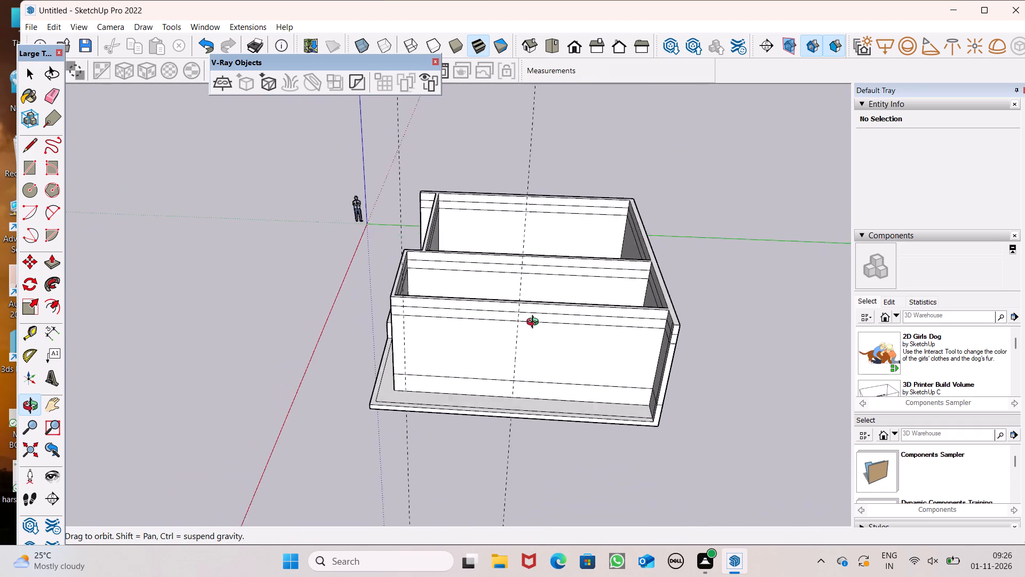
middle_drag(535, 323, 660, 454)
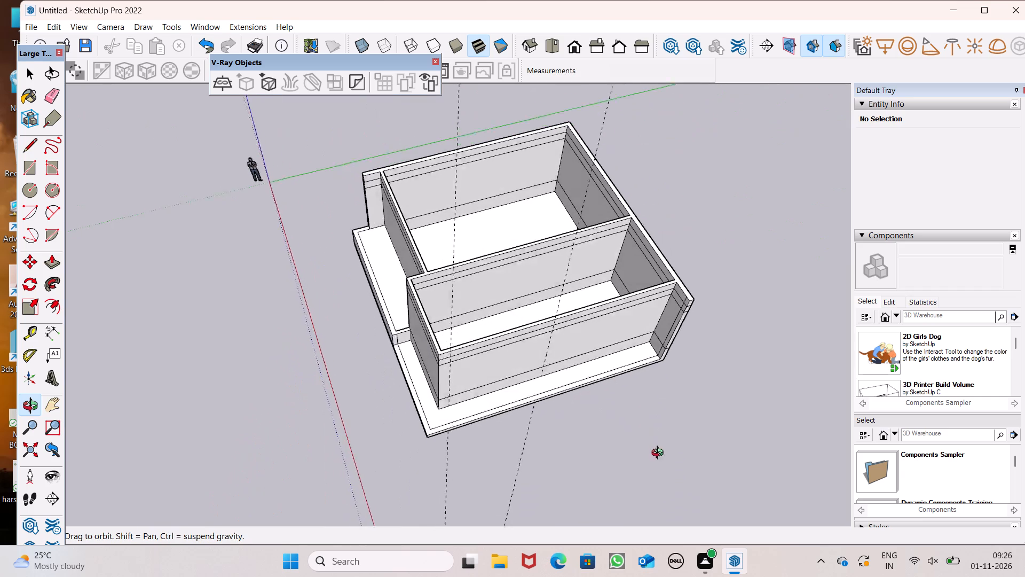
middle_drag(660, 454, 671, 484)
scroll(671, 484, up, 1)
Start the Line tool for drawing on the outer side wall that carries the two vertical guides.
click(22, 150)
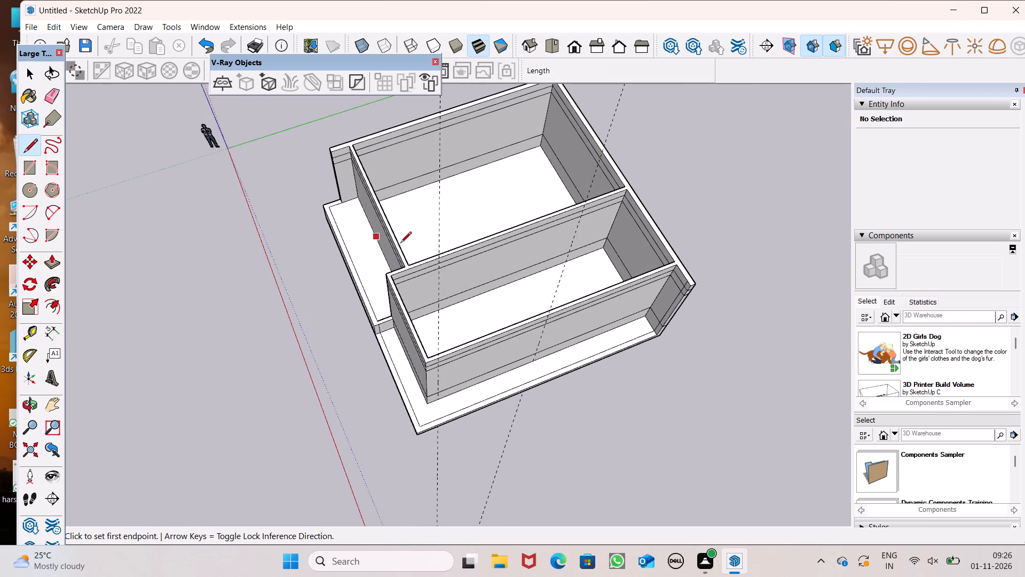
scroll(428, 290, up, 5)
scroll(385, 249, down, 4)
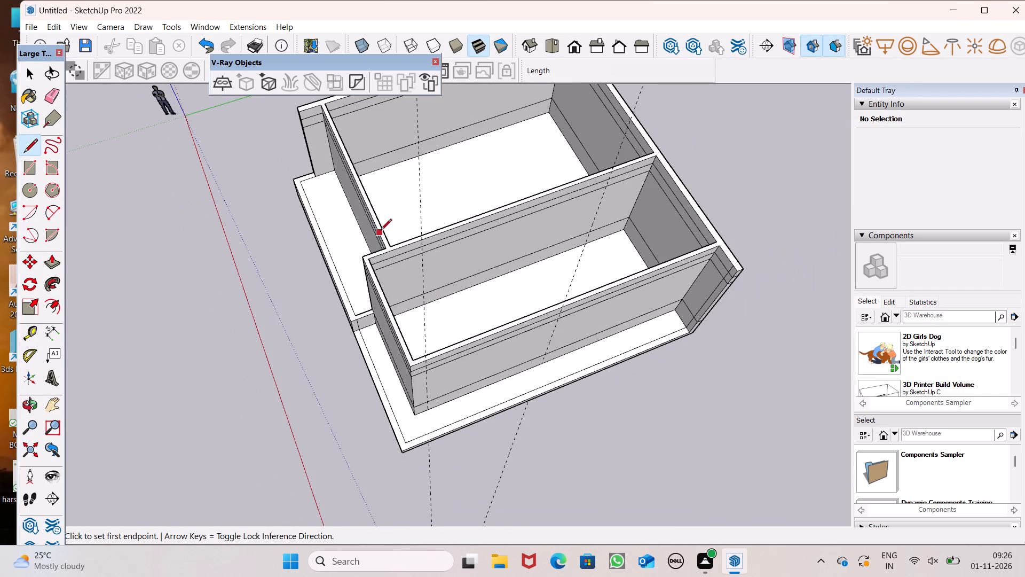
middle_drag(495, 328, 432, 282)
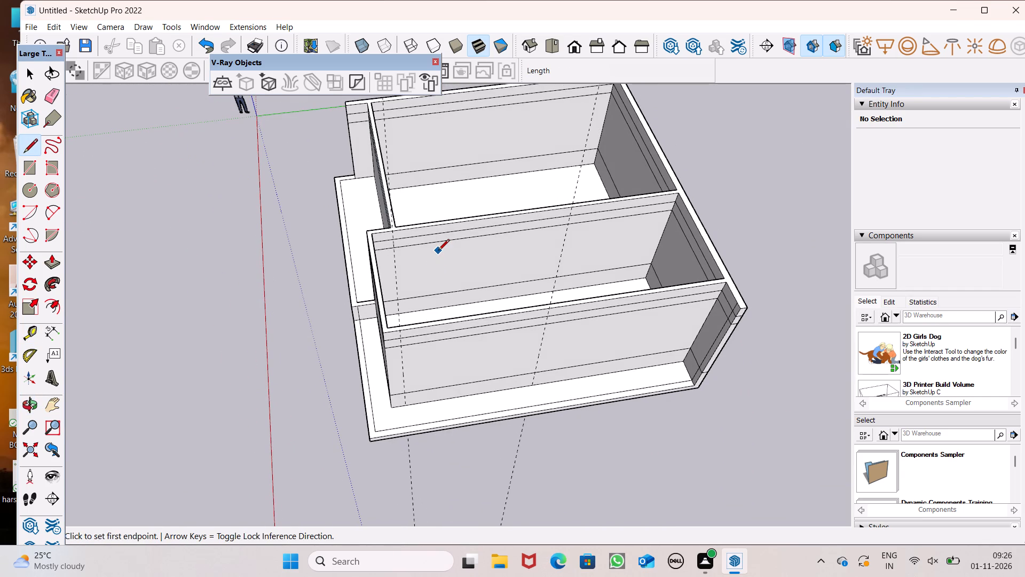
middle_drag(523, 370, 464, 305)
scroll(523, 370, up, 1)
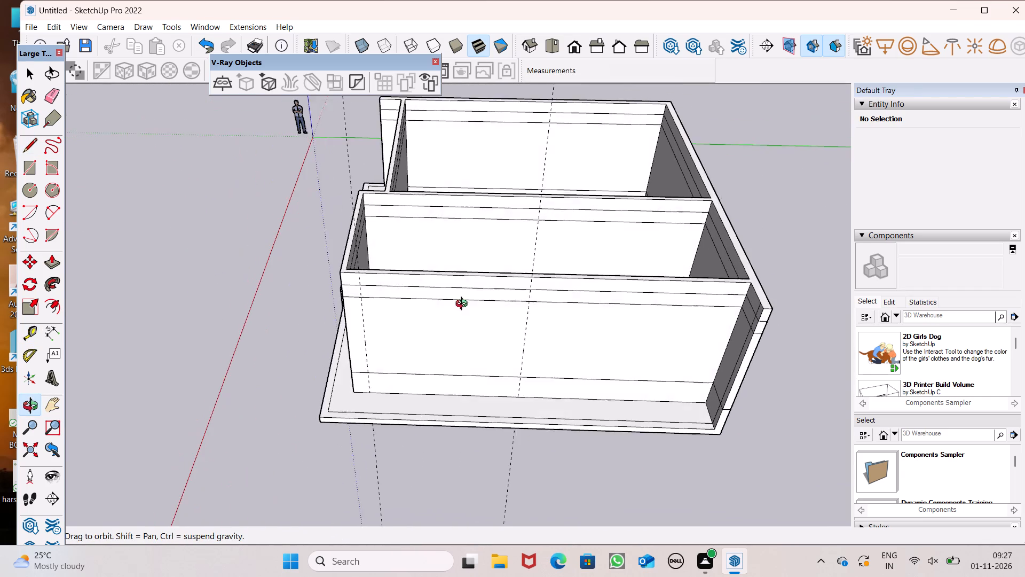
middle_drag(464, 305, 464, 303)
scroll(541, 220, down, 4)
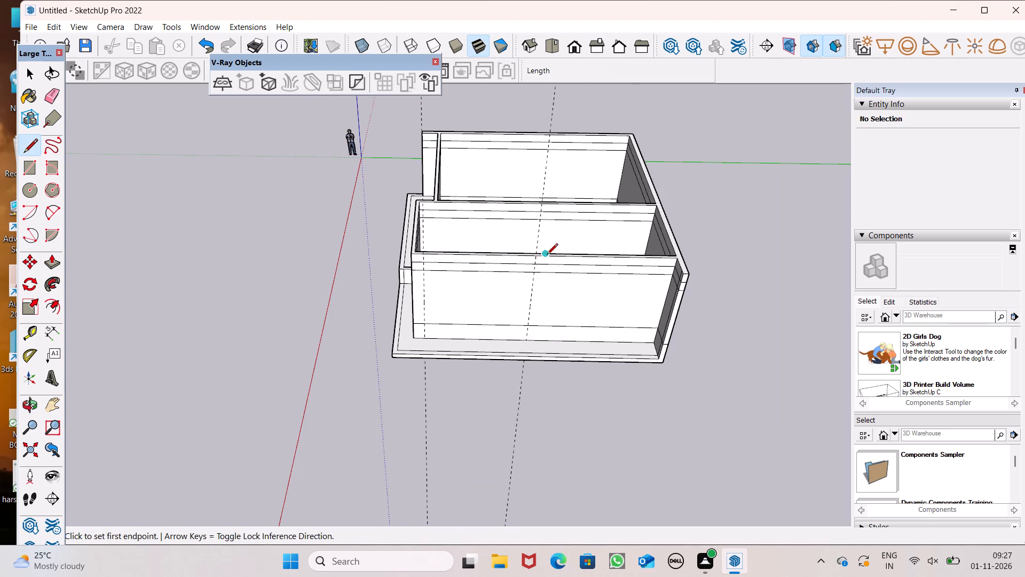
middle_drag(428, 326, 419, 239)
scroll(419, 257, up, 1)
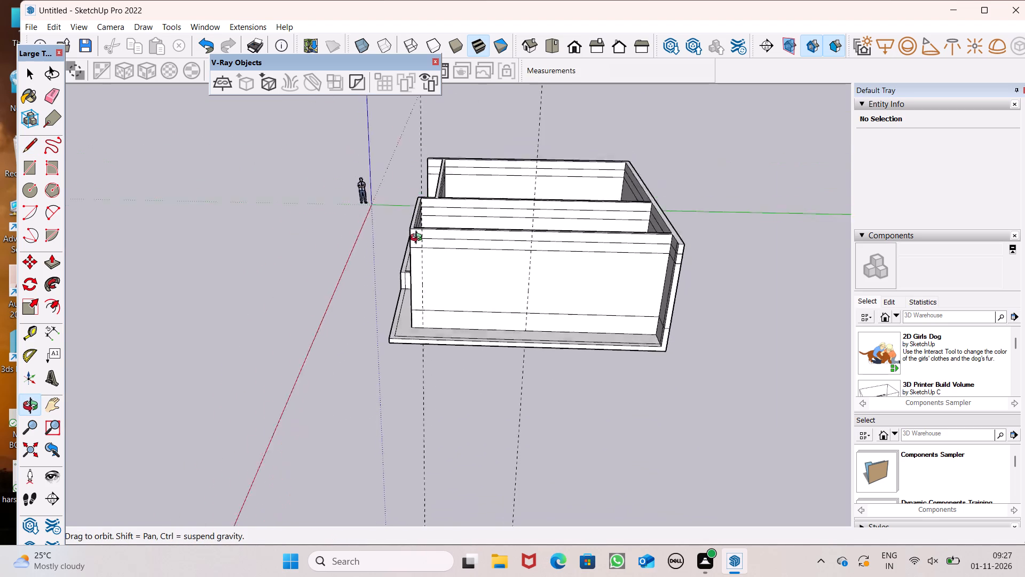
middle_drag(419, 239, 417, 226)
scroll(419, 239, up, 4)
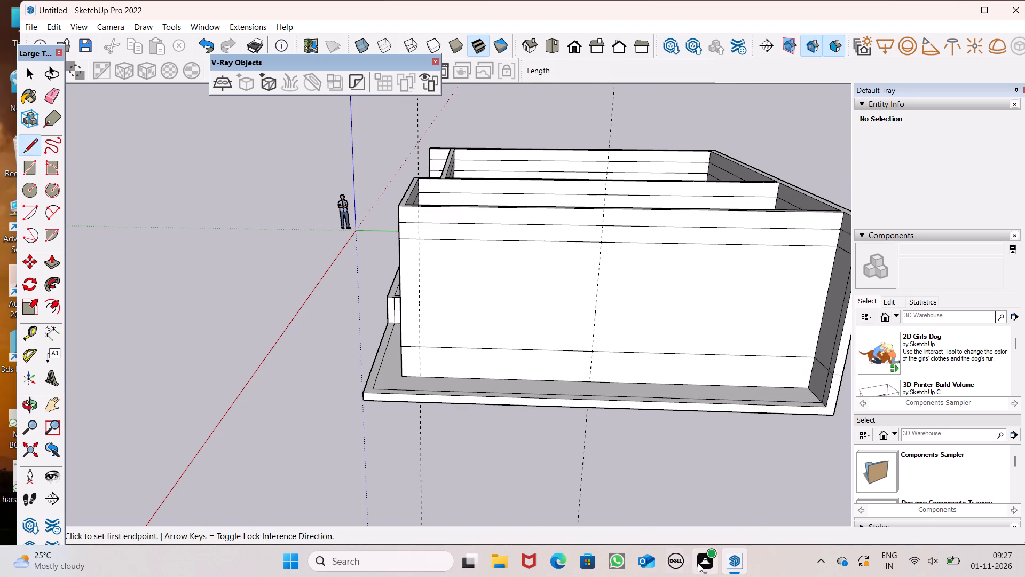
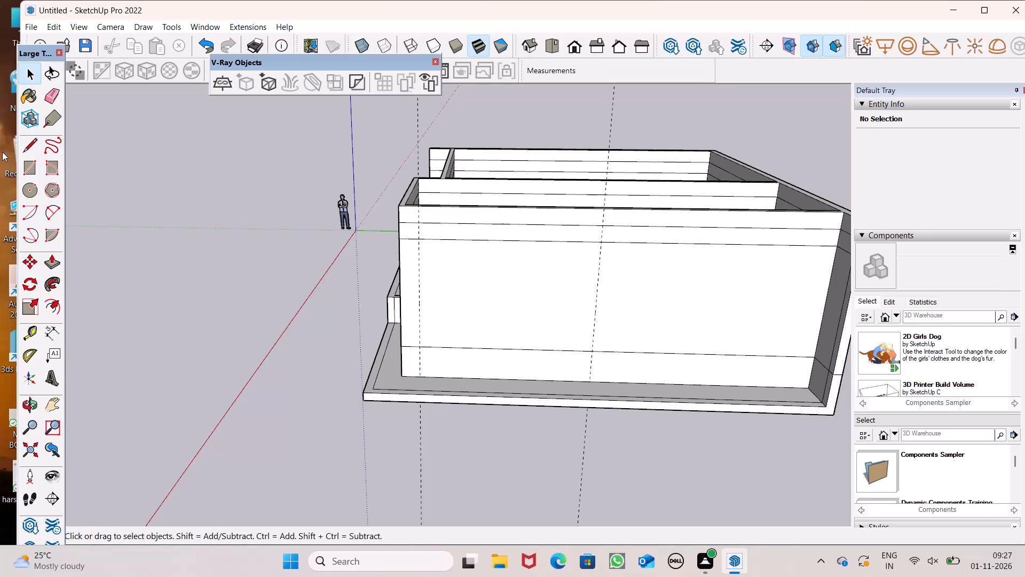
Draw a 15' 10" vertical line along the farther guide on the long outer side wall, from top edge to base.
click(31, 141)
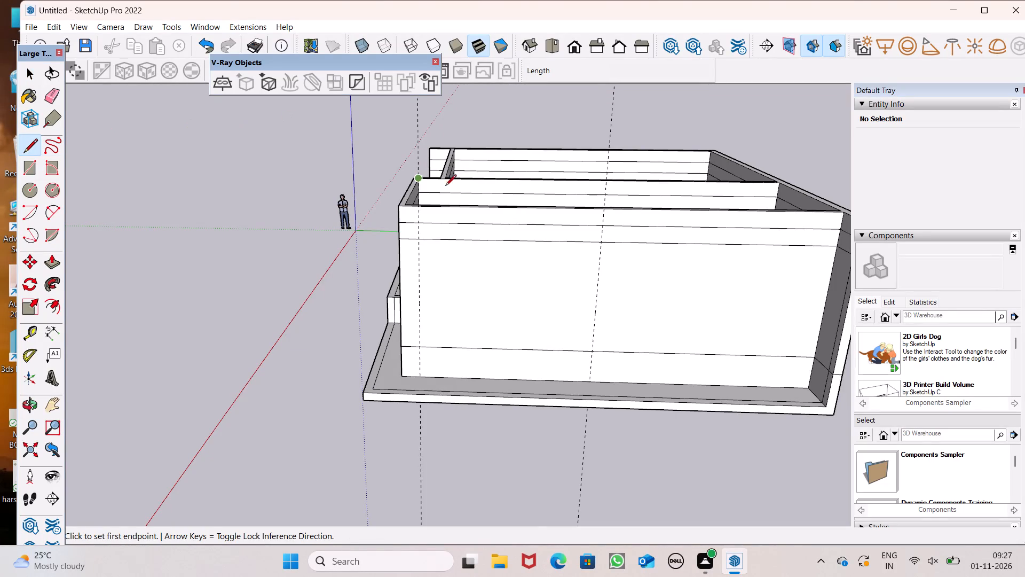
scroll(369, 255, up, 8)
scroll(468, 197, down, 8)
scroll(522, 164, up, 2)
scroll(304, 166, down, 4)
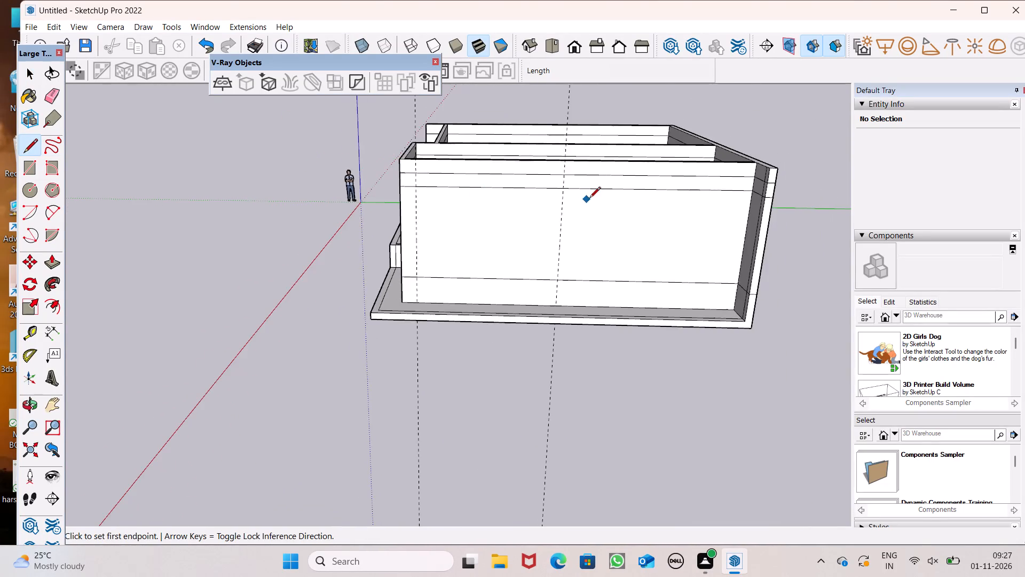
scroll(592, 198, up, 6)
scroll(549, 151, up, 7)
click(546, 131)
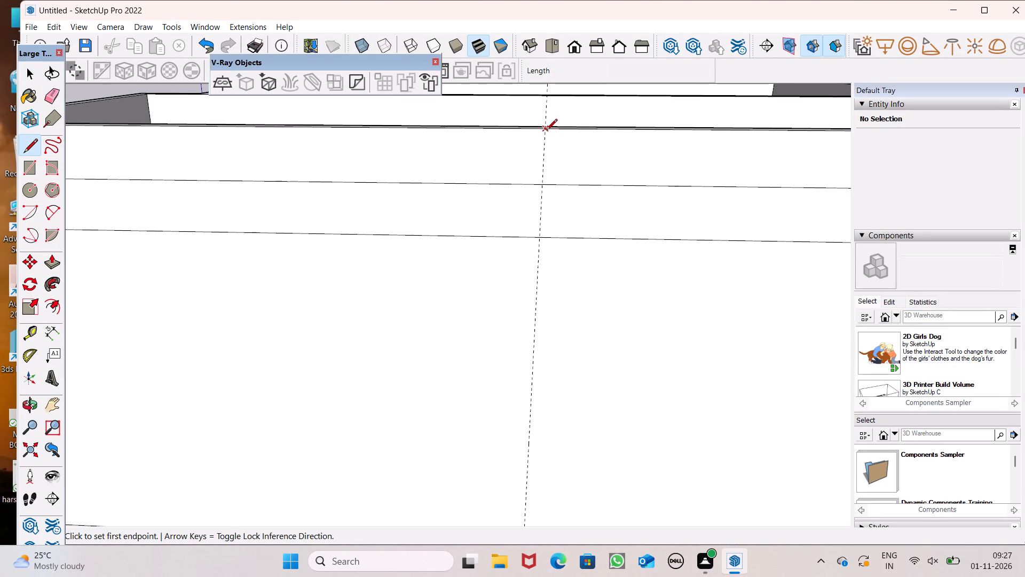
scroll(546, 129, down, 12)
middle_drag(561, 153, 557, 180)
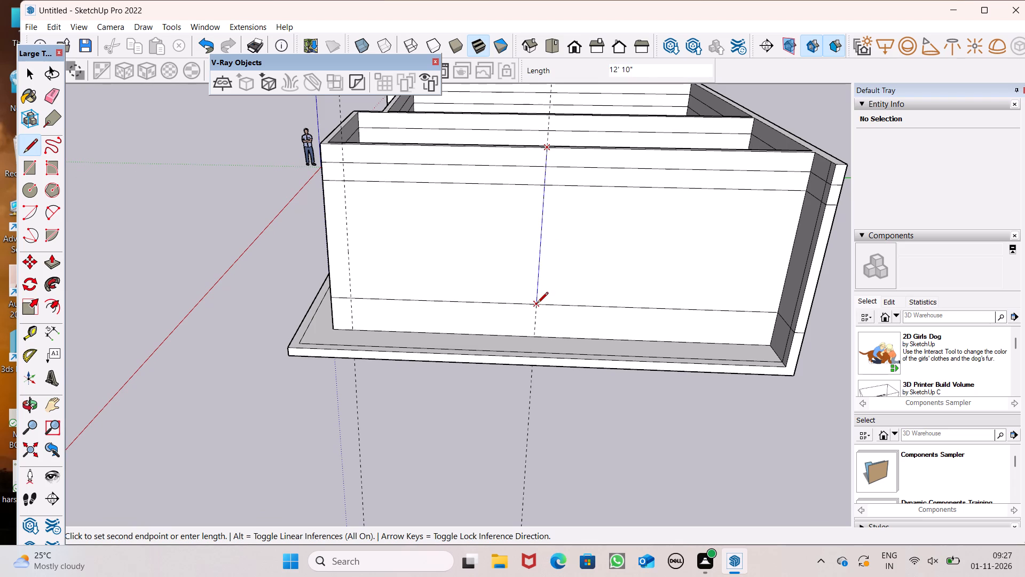
click(540, 335)
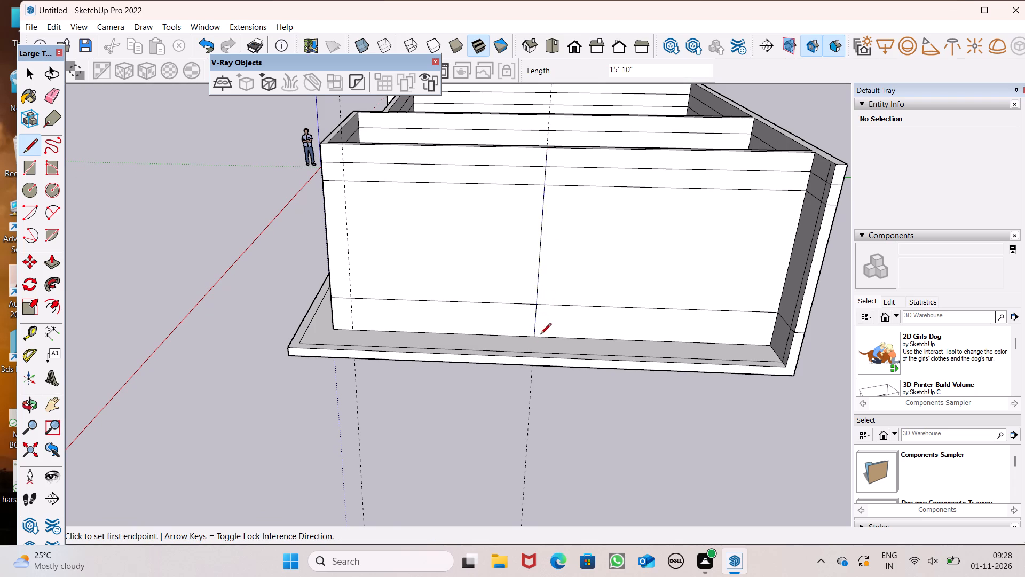
Draw a vertical line along the guide near the front corner of the same outer side wall, from top edge to base.
scroll(557, 236, down, 3)
scroll(406, 207, up, 6)
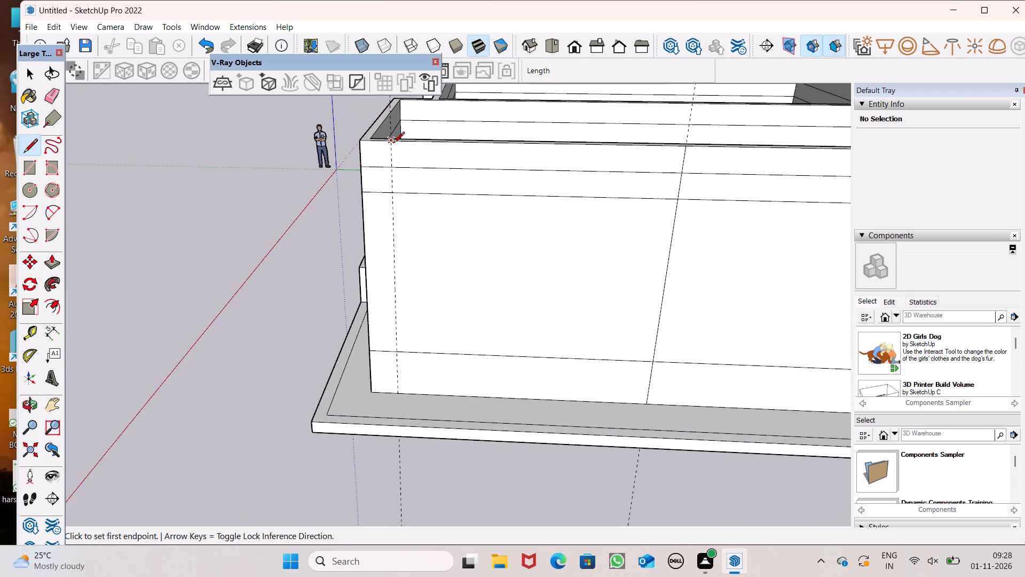
drag(393, 143, 393, 151)
scroll(397, 304, down, 4)
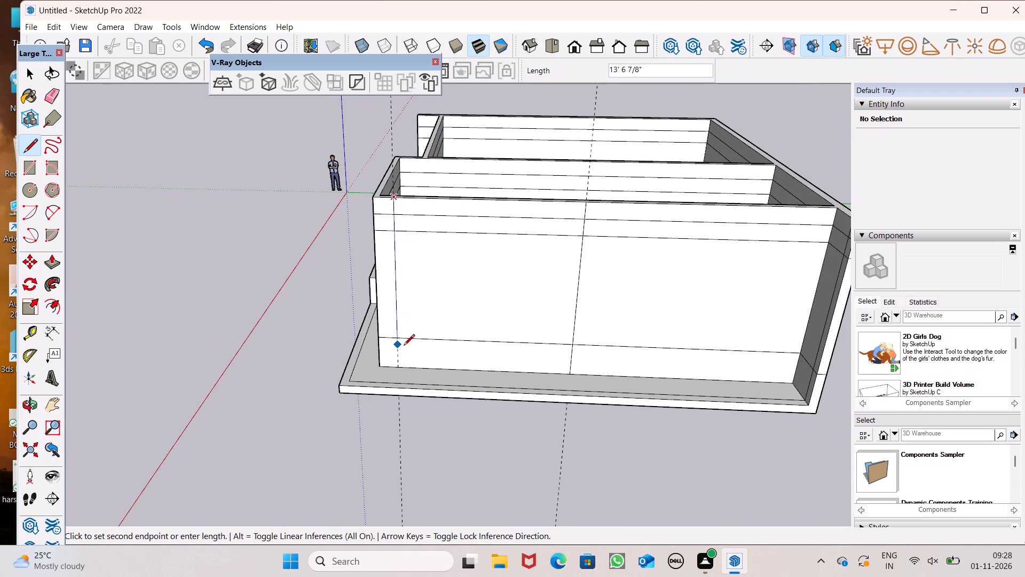
click(403, 368)
Examine the building from above, the side and the front, checking the two vertical lines on the outer side wall.
scroll(550, 44, down, 5)
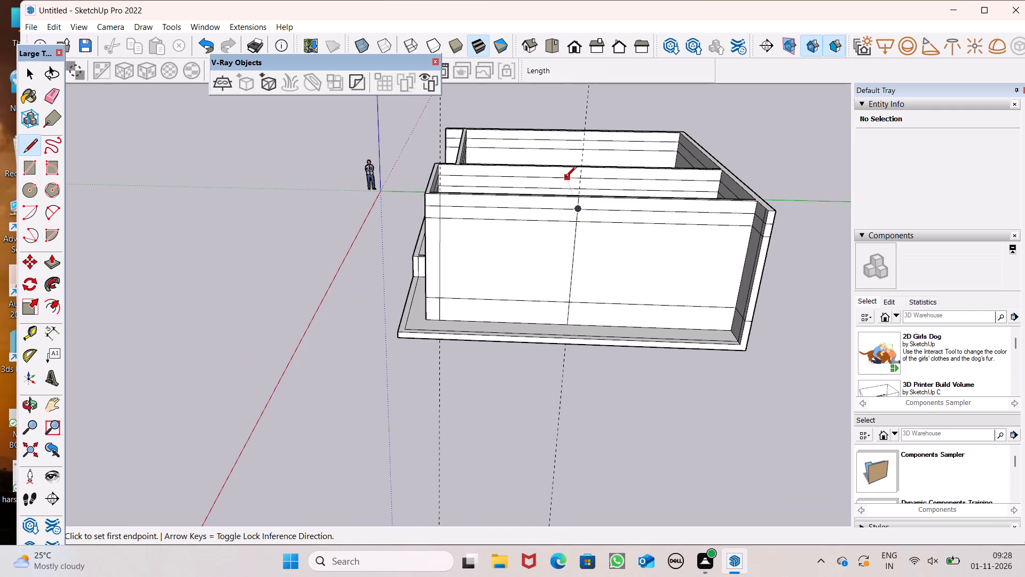
scroll(565, 178, down, 3)
middle_drag(669, 275, 655, 305)
scroll(655, 305, up, 1)
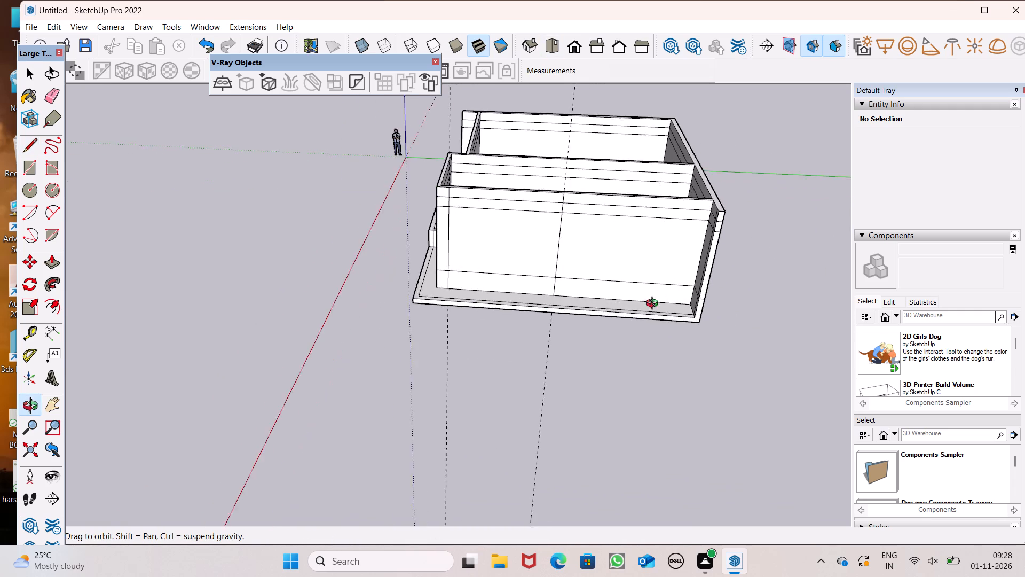
middle_drag(655, 305, 545, 329)
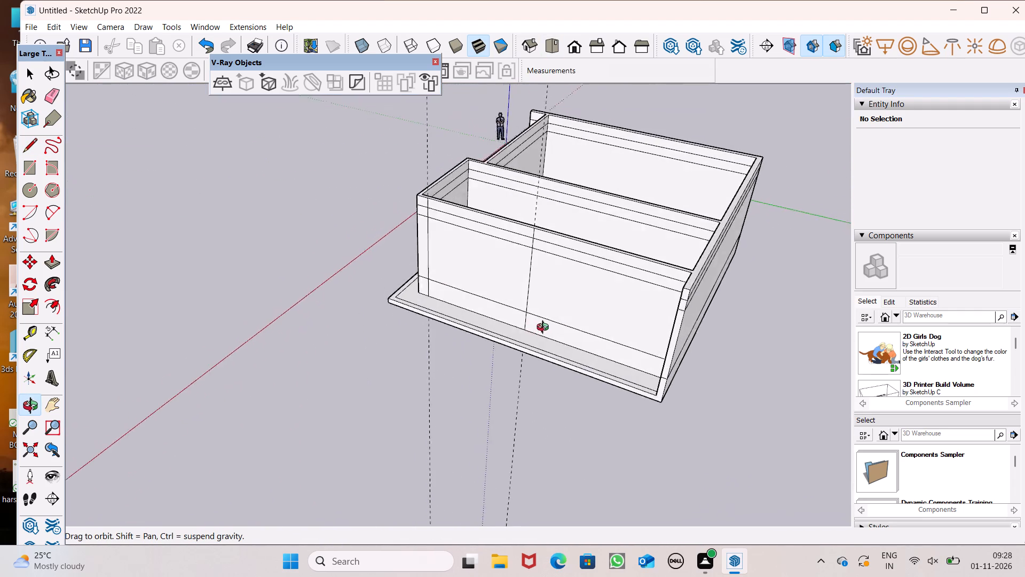
middle_drag(545, 329, 582, 338)
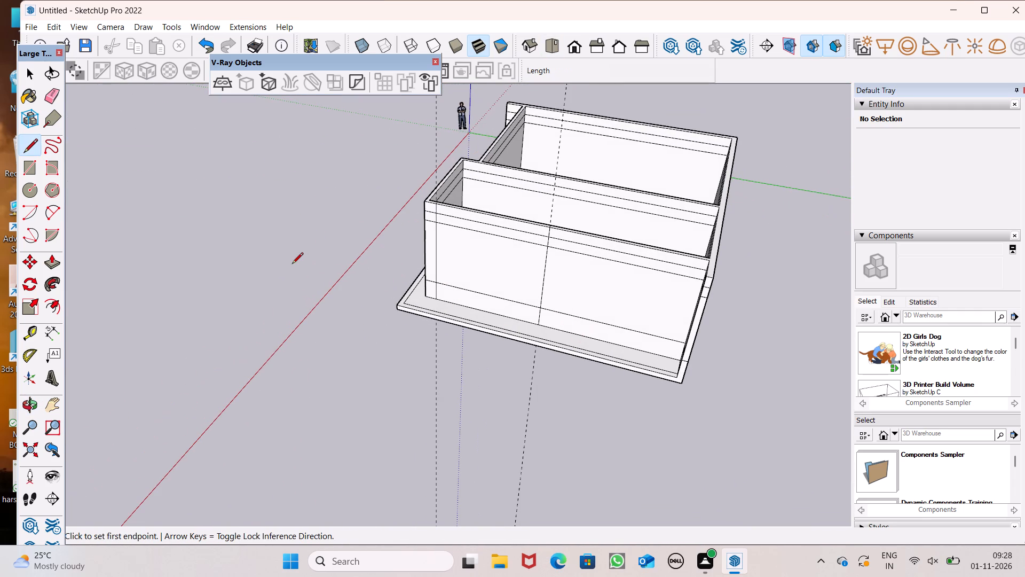
middle_drag(580, 270, 592, 342)
scroll(581, 271, up, 1)
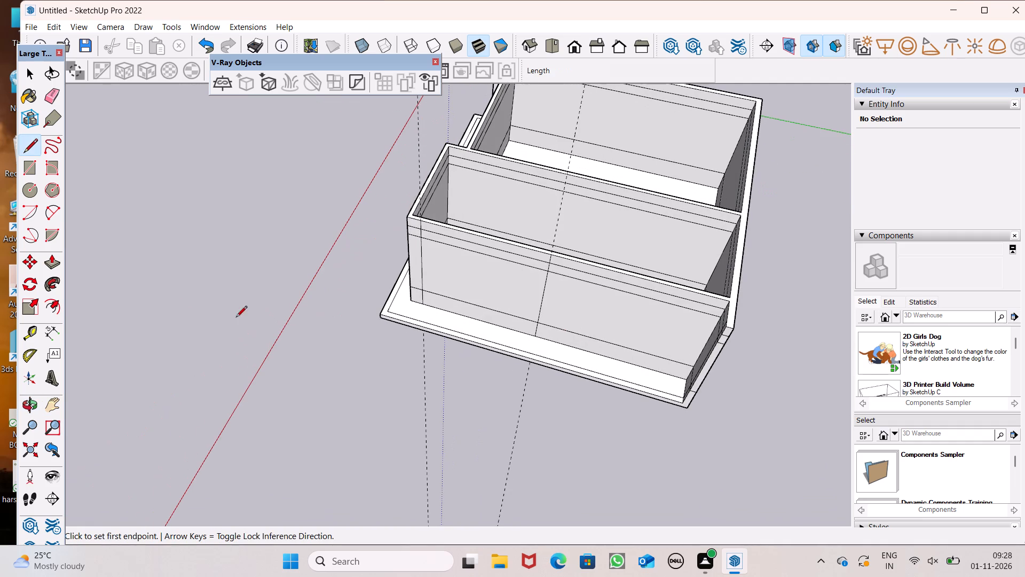
scroll(604, 349, down, 1)
middle_drag(682, 375, 777, 347)
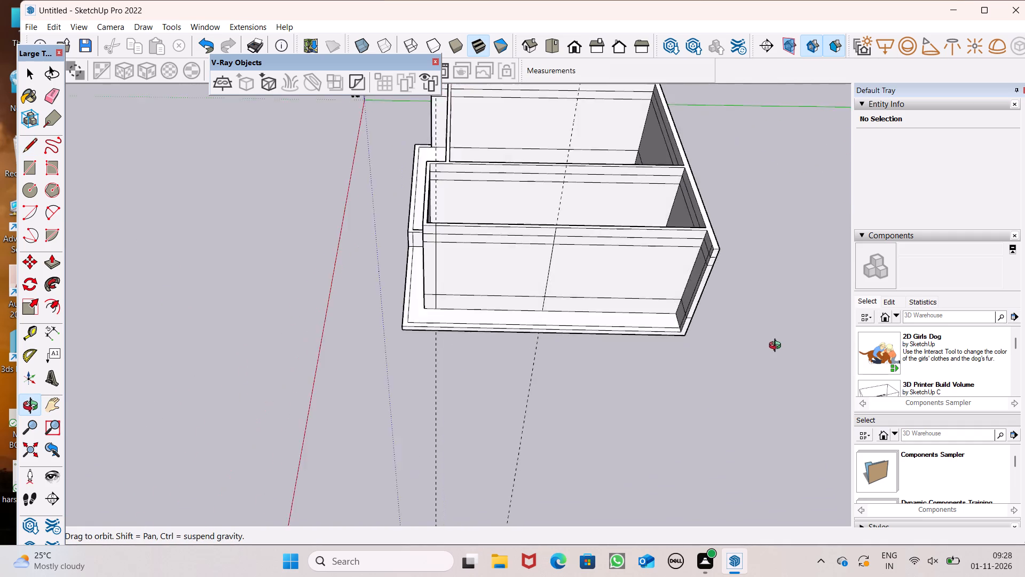
middle_drag(777, 347, 861, 175)
scroll(416, 248, down, 1)
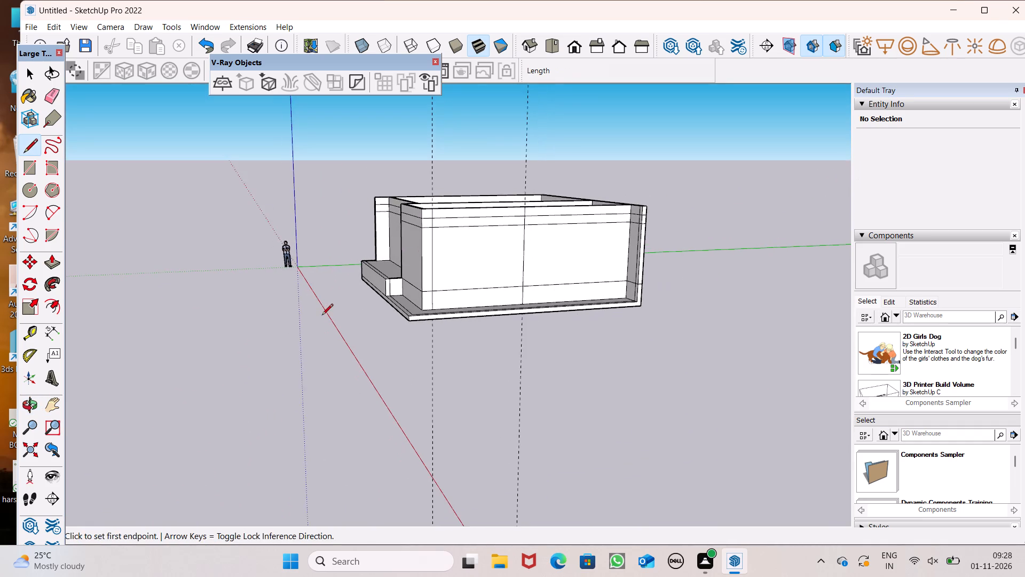
middle_drag(333, 323, 357, 448)
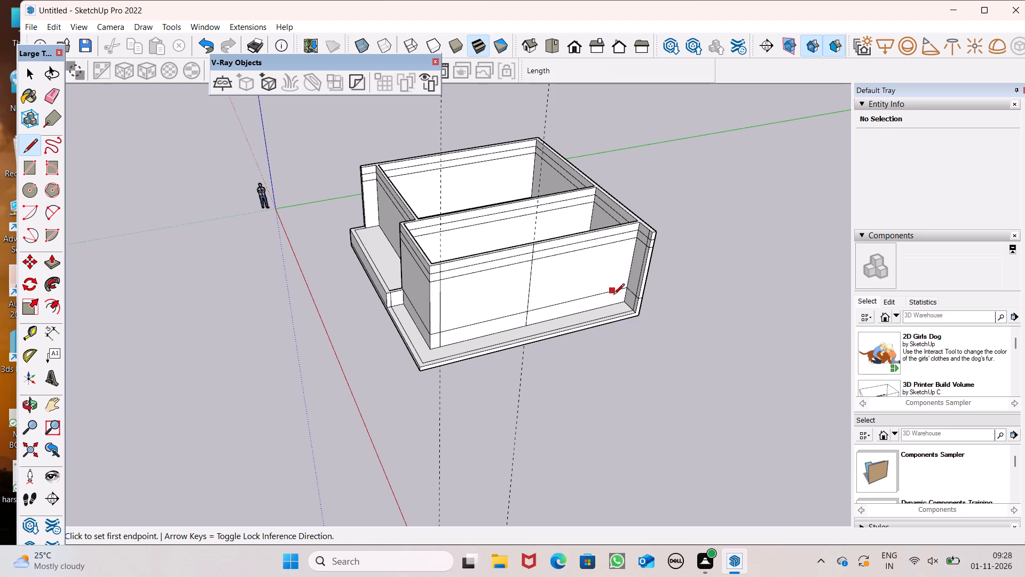
scroll(681, 236, down, 4)
middle_drag(672, 264, 665, 335)
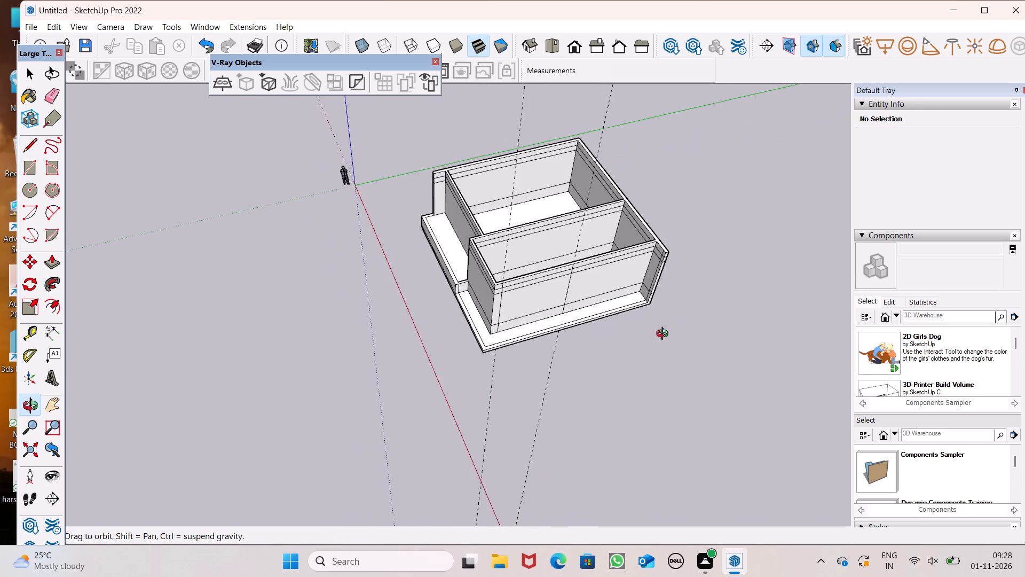
middle_drag(665, 335, 664, 336)
scroll(664, 336, up, 1)
Erase both vertical guides that cross the outer side wall.
click(46, 90)
scroll(391, 95, down, 3)
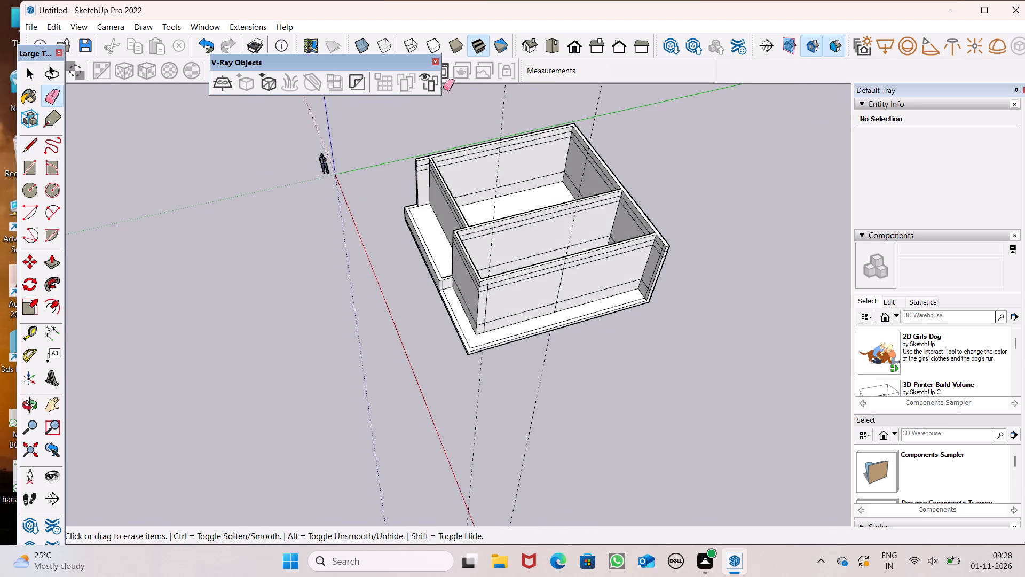
drag(513, 101, 603, 96)
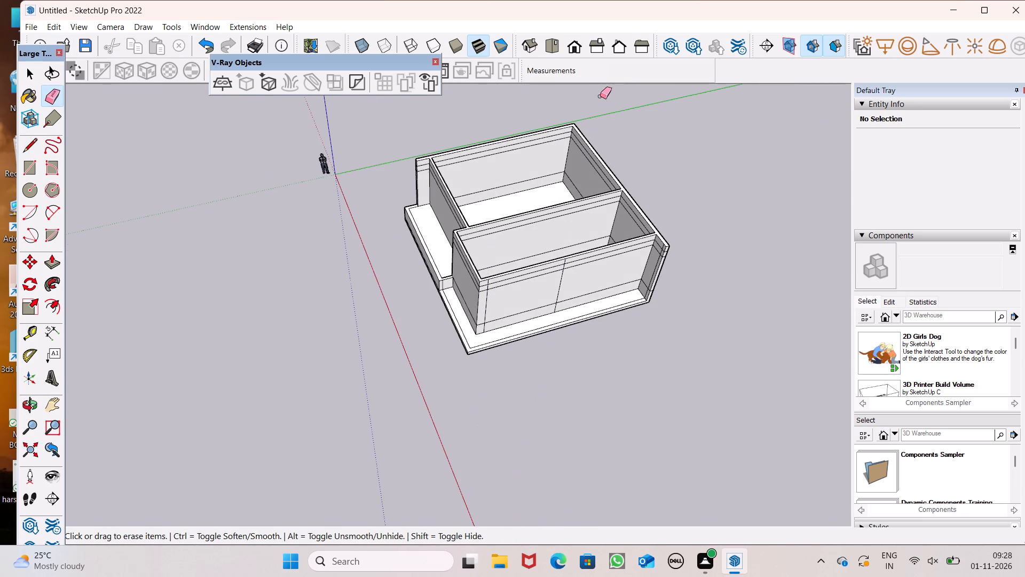
Push/Pull the top face of the walls upward by 10'.
click(57, 259)
scroll(365, 223, up, 3)
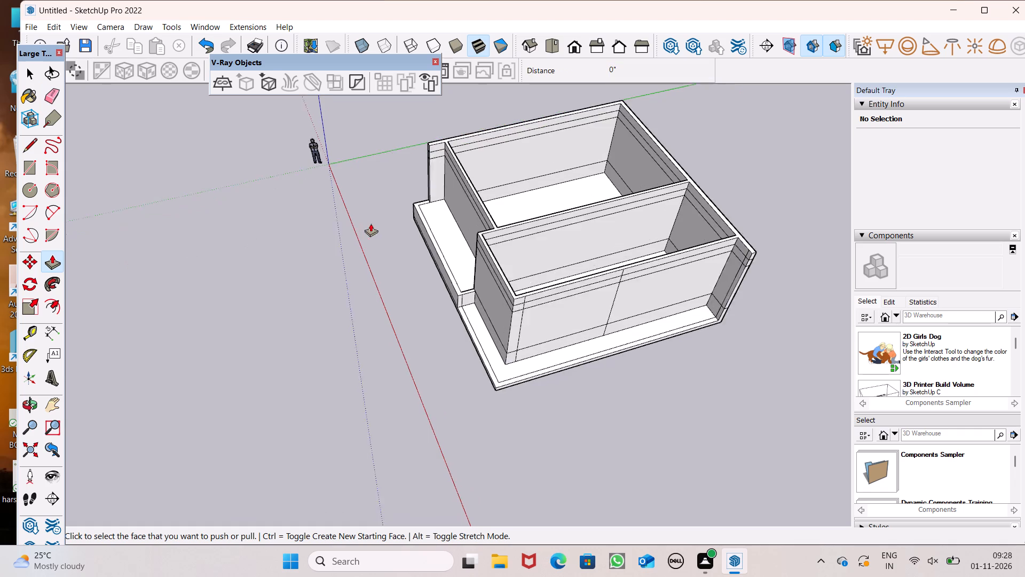
scroll(370, 223, up, 2)
ctrl+scroll(512, 223, down, 2)
scroll(558, 258, up, 6)
drag(522, 333, 503, 236)
text(10')
drag(503, 236, 504, 236)
key(Return)
scroll(408, 248, down, 5)
middle_drag(414, 278, 629, 151)
key(space)
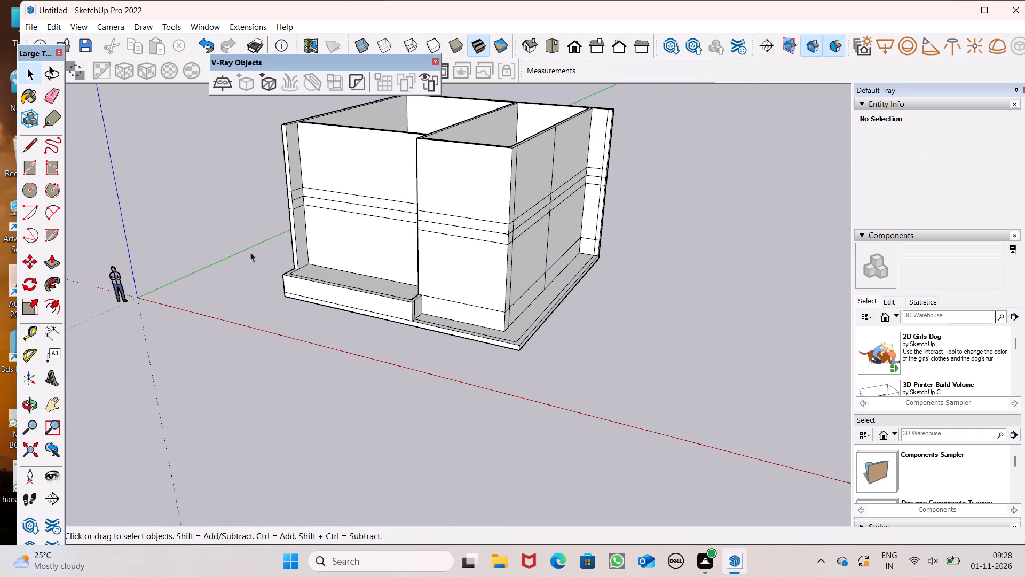
Measure the front corner edge of the outer side wall from its top to the uppermost band line with the Dimension tool.
click(62, 332)
middle_drag(382, 253, 429, 193)
scroll(580, 162, up, 7)
scroll(510, 276, down, 5)
scroll(450, 183, up, 8)
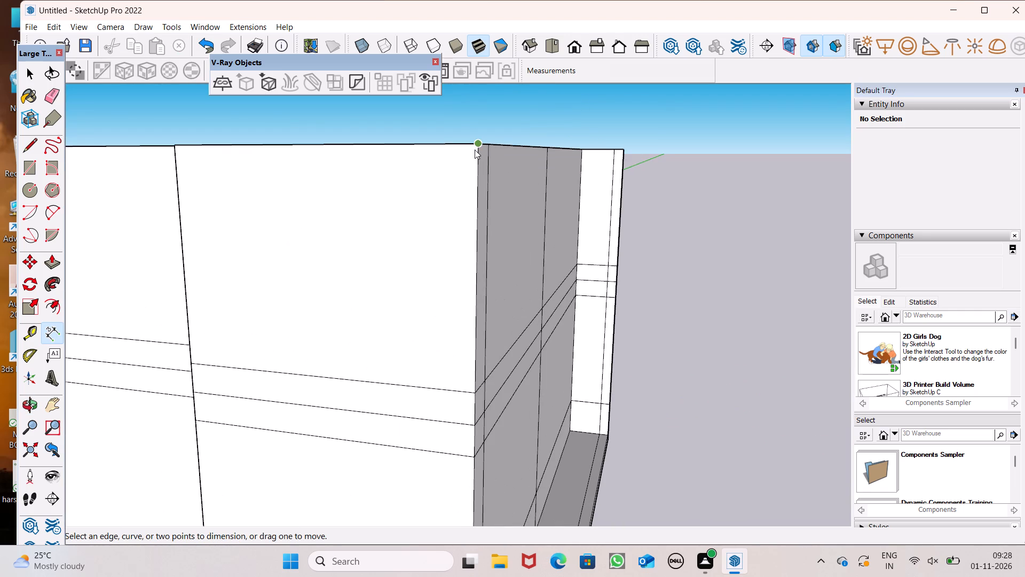
click(475, 148)
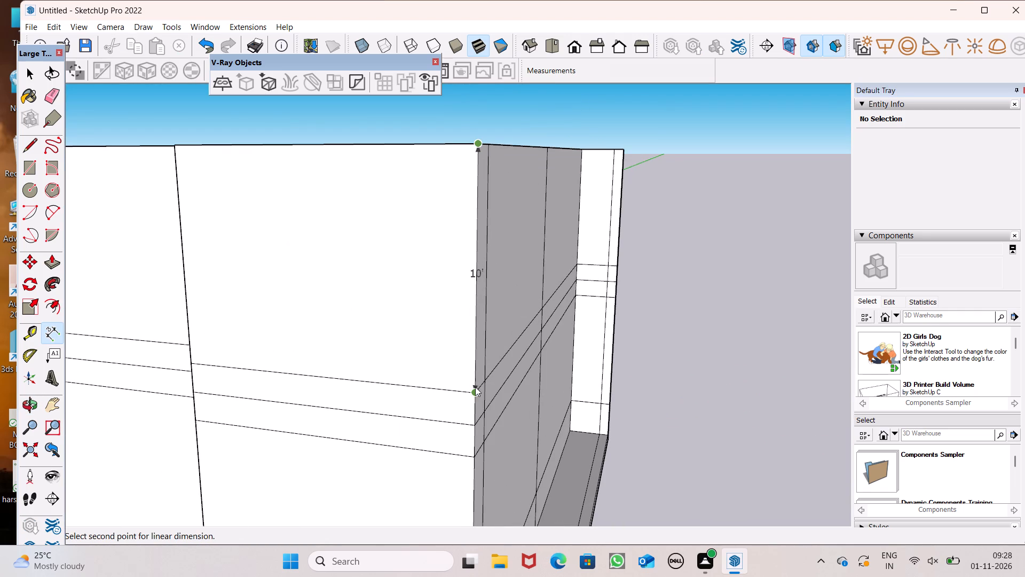
key(space)
Examine the raised building from the front and from above.
scroll(580, 271, down, 4)
scroll(625, 188, down, 3)
middle_drag(634, 305, 714, 278)
scroll(684, 245, down, 5)
middle_drag(688, 267, 687, 269)
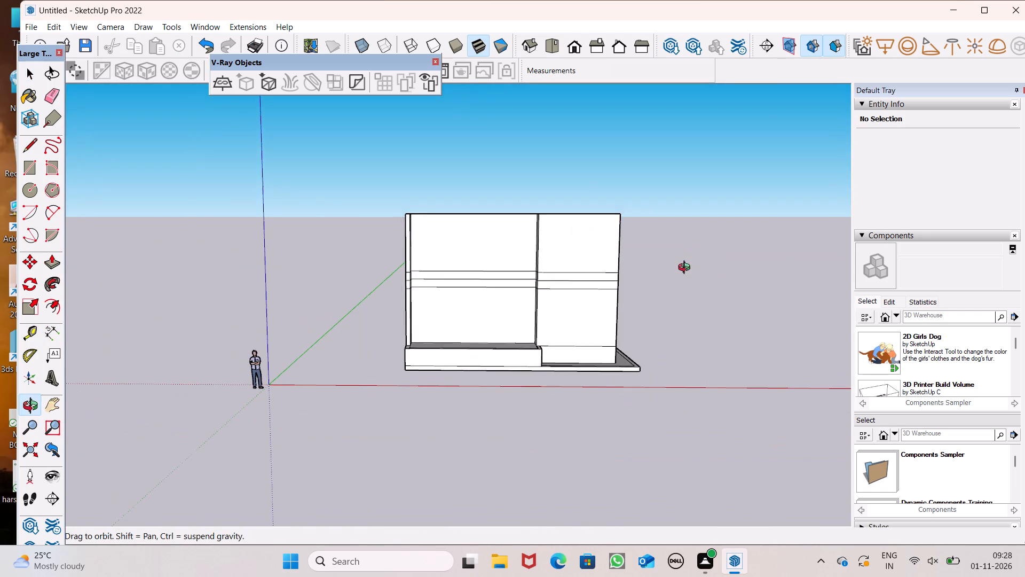
middle_drag(687, 269, 643, 321)
scroll(584, 278, down, 6)
scroll(499, 319, up, 4)
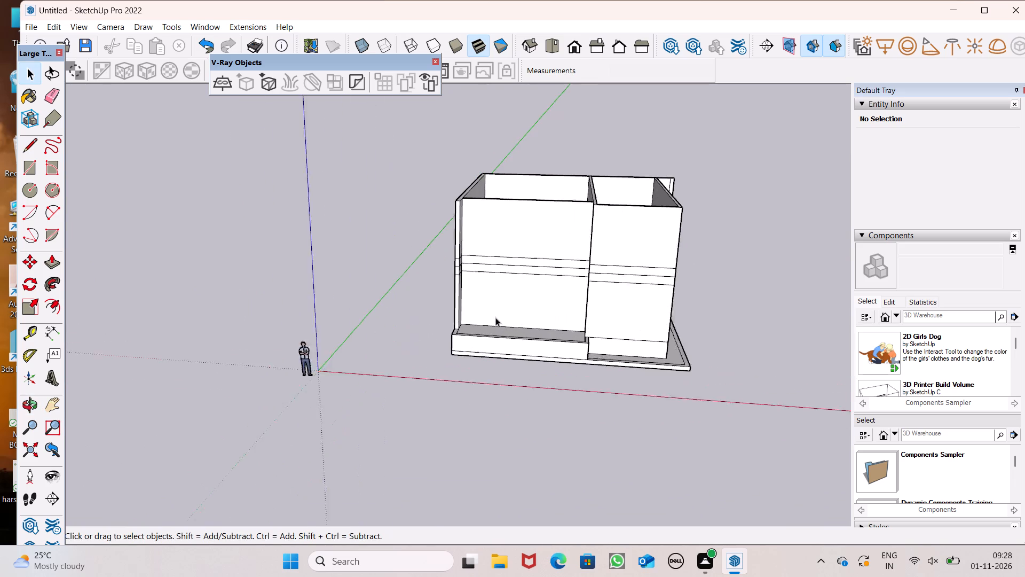
scroll(495, 317, up, 2)
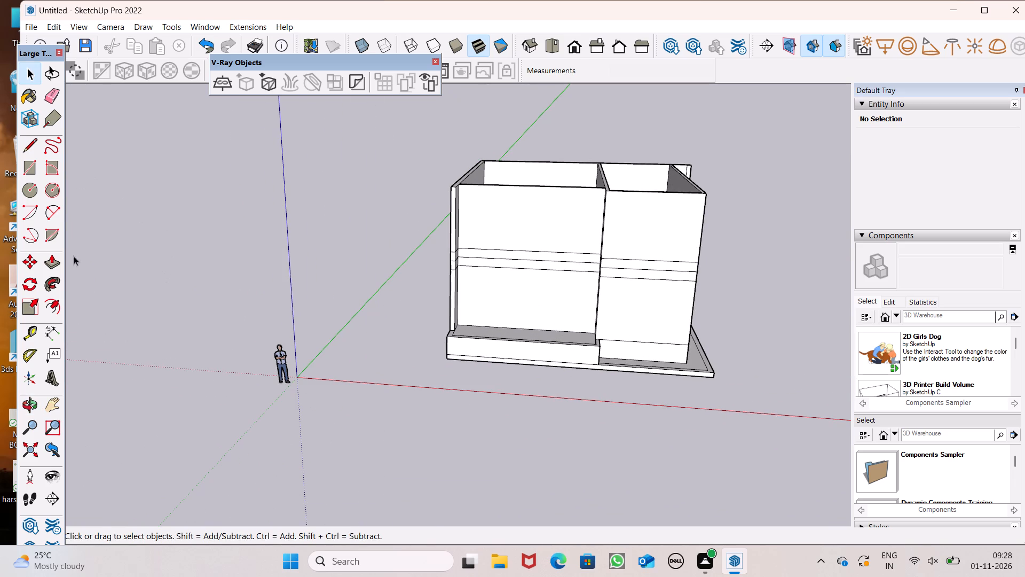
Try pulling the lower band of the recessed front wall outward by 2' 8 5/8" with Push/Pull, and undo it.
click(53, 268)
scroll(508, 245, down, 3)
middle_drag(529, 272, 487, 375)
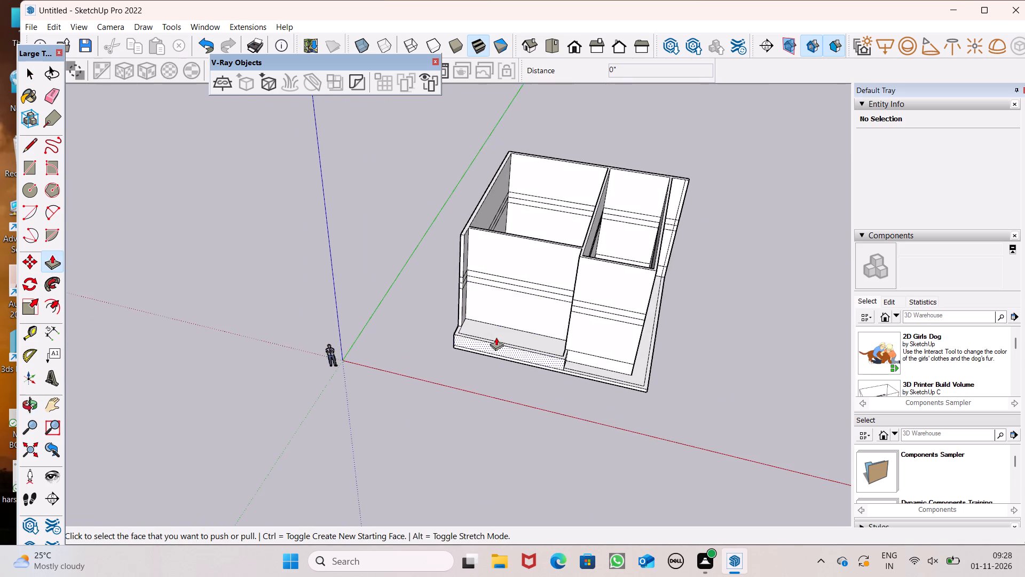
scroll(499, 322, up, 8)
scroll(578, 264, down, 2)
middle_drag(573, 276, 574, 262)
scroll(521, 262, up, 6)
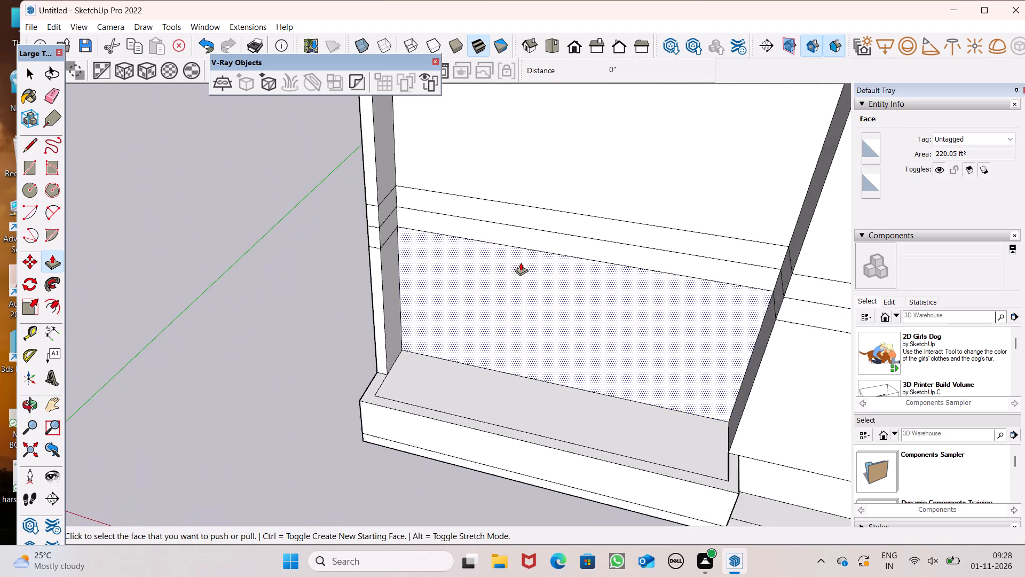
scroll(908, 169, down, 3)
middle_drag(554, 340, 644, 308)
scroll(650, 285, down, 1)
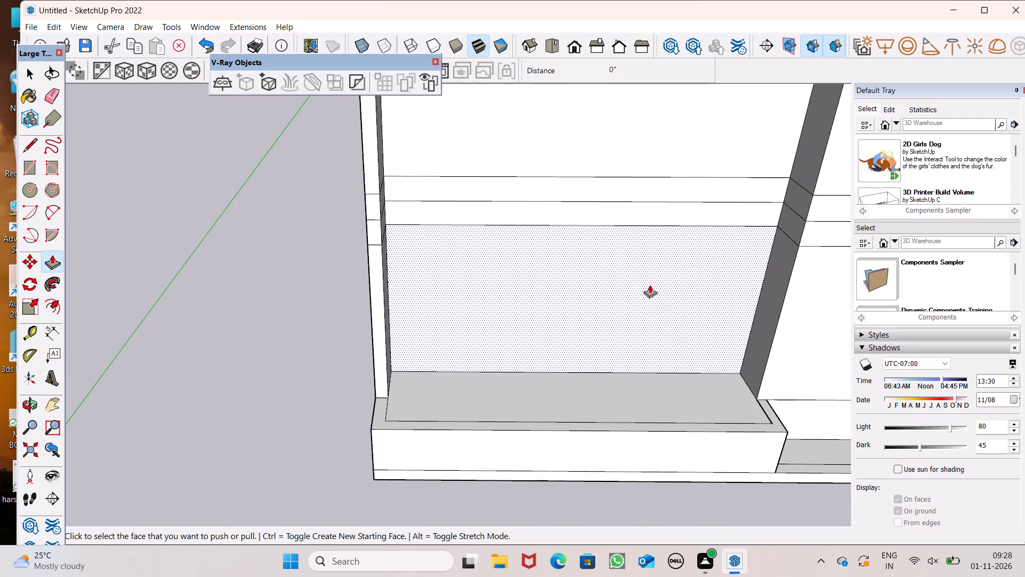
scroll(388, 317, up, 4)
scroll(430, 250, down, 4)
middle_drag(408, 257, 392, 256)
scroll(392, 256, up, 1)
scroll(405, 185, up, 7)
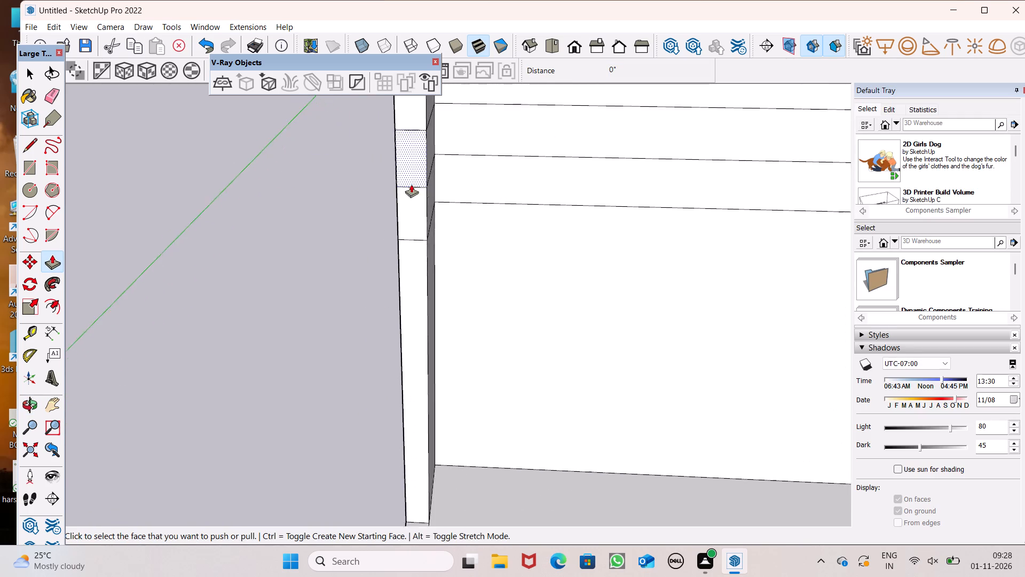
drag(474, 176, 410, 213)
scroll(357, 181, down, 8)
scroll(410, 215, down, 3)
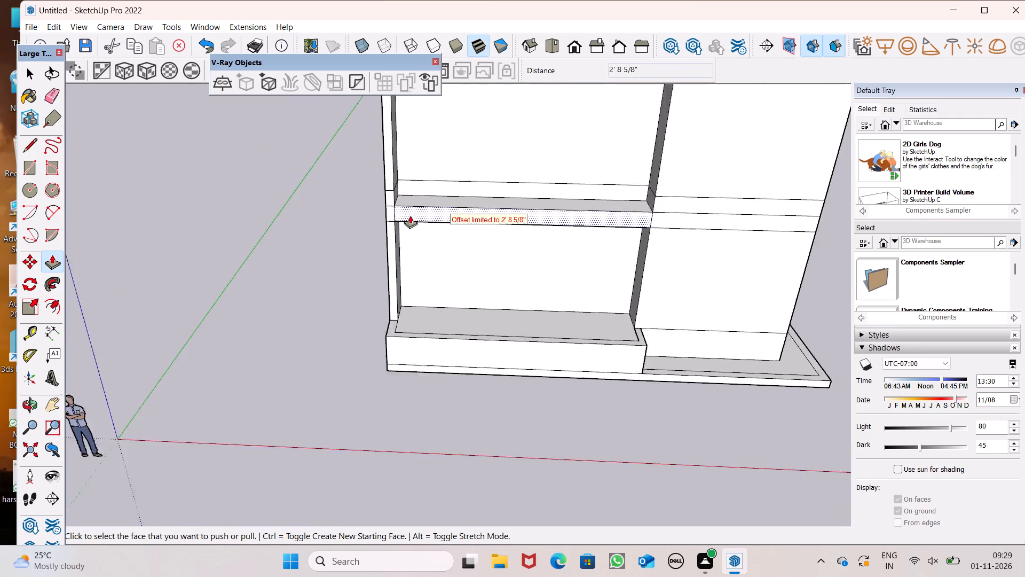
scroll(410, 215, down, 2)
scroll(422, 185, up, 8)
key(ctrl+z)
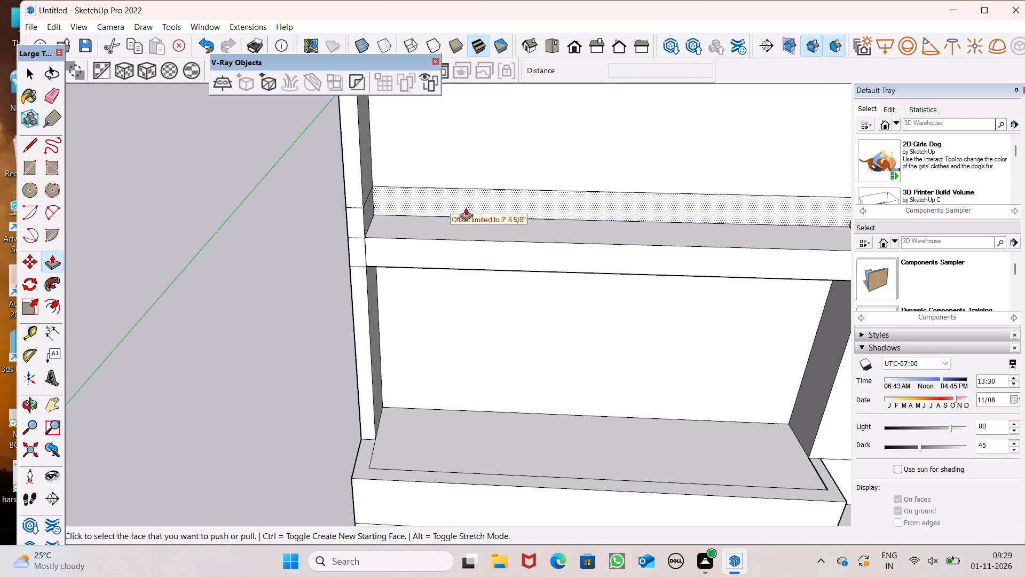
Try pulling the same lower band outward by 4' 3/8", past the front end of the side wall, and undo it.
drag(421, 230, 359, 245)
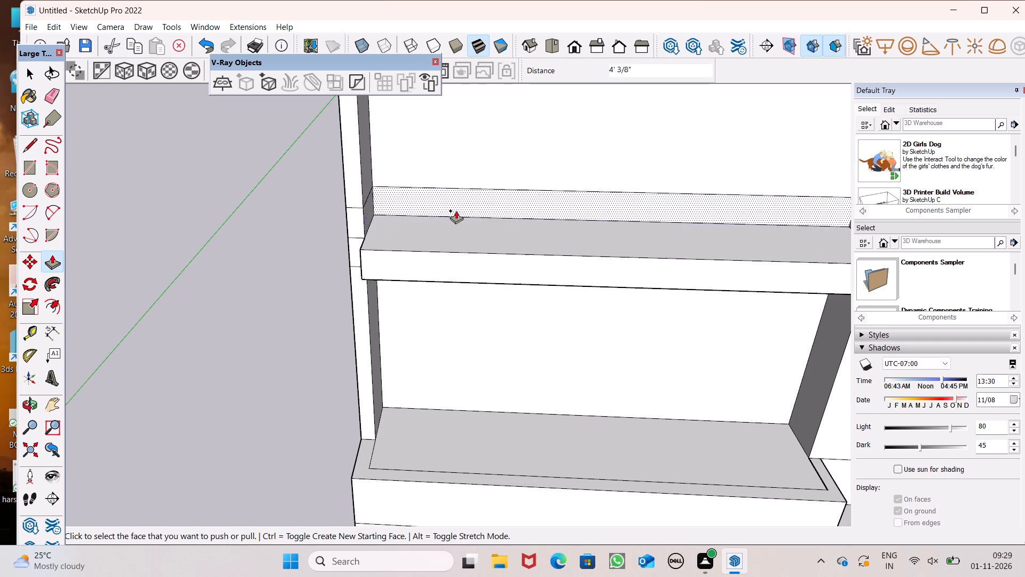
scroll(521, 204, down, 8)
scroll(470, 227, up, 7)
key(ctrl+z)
Pull the lower band of the recessed front wall outward by about 2' 9 3/8", to the front end of the side wall.
middle_drag(449, 261, 475, 260)
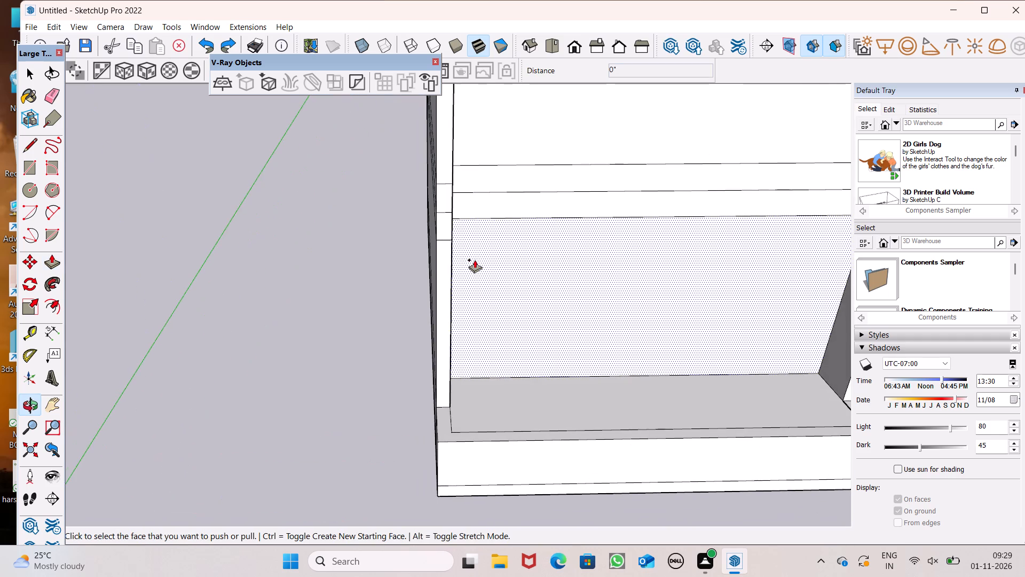
scroll(475, 259, up, 7)
scroll(479, 260, down, 2)
middle_drag(479, 278, 530, 318)
scroll(503, 282, down, 6)
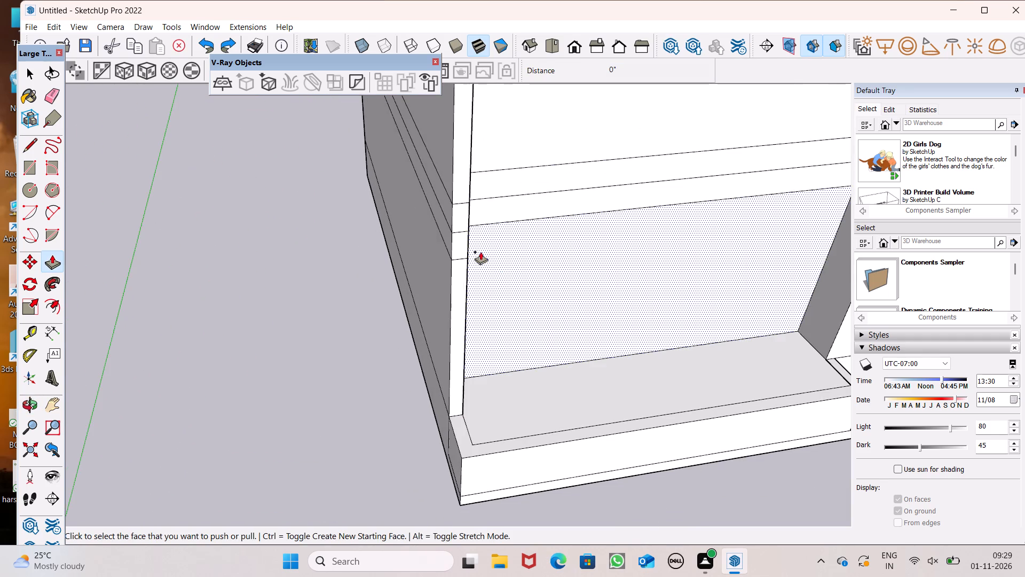
drag(493, 221, 463, 262)
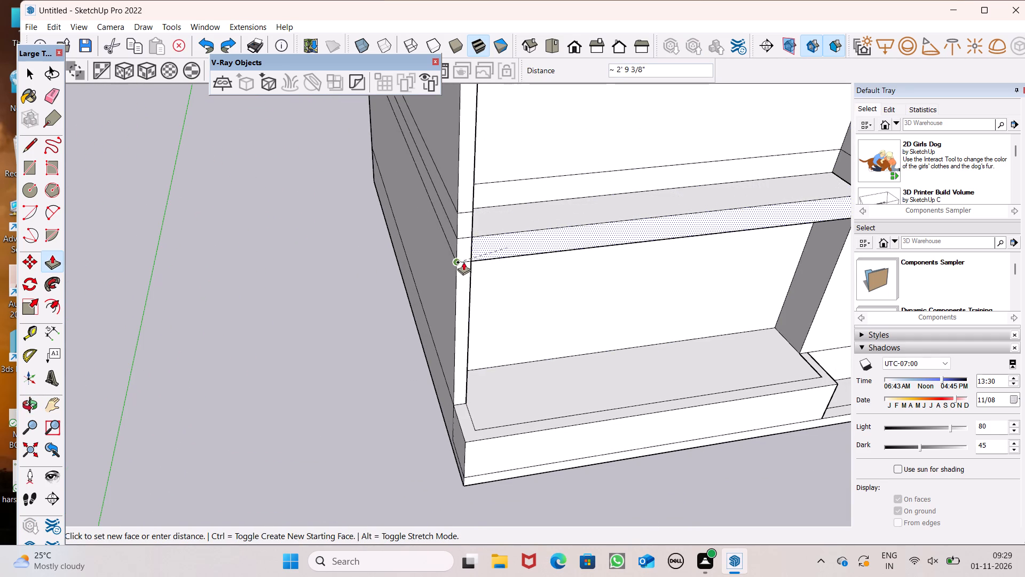
drag(463, 262, 463, 262)
Pull the front face of the lower band ledge a further 2' 2 5/16" or so outward, past the side wall's front end.
scroll(450, 252, down, 8)
middle_drag(580, 300, 485, 248)
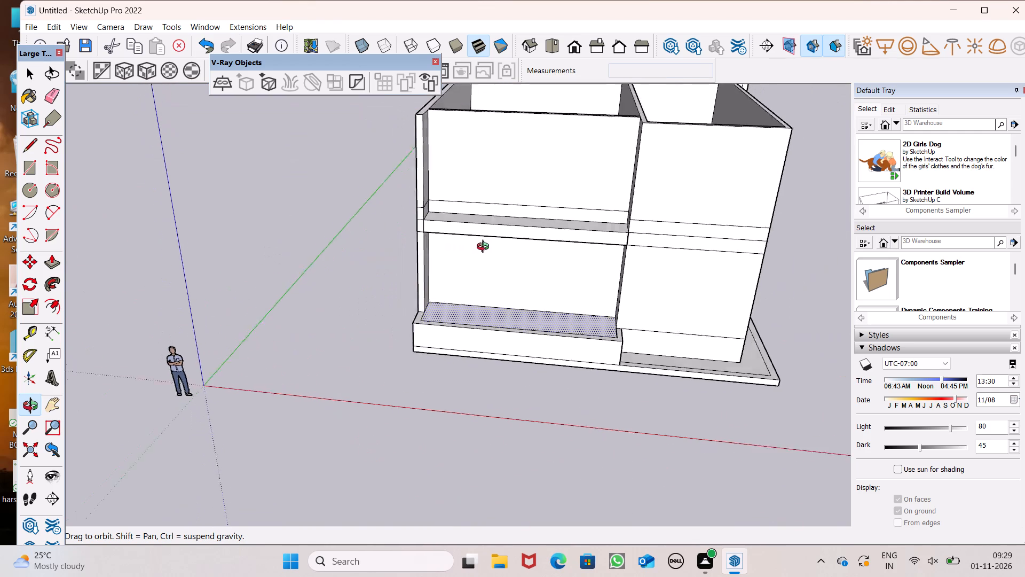
middle_drag(485, 248, 797, 240)
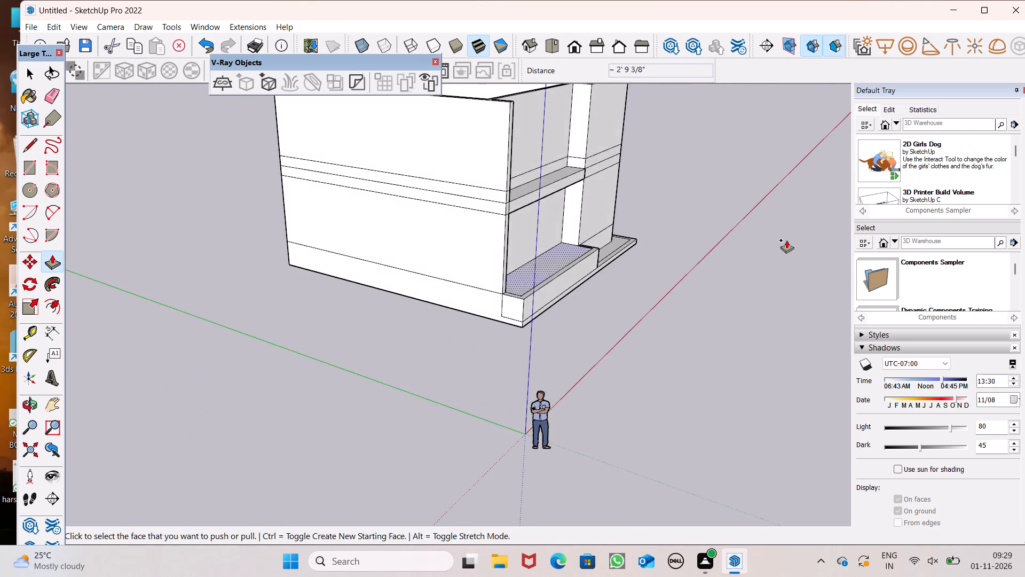
middle_drag(779, 243, 598, 288)
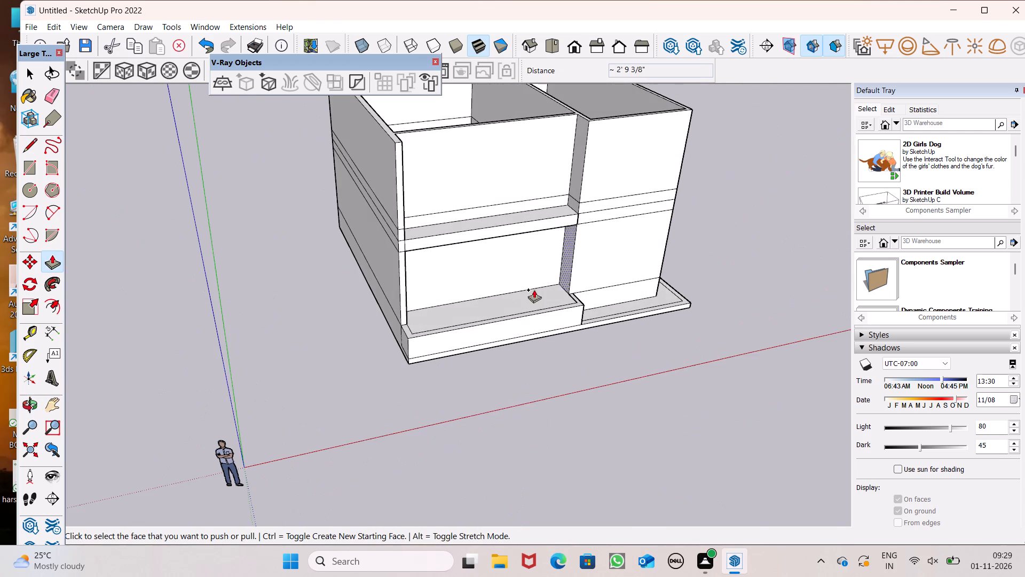
scroll(566, 288, down, 3)
scroll(488, 277, up, 4)
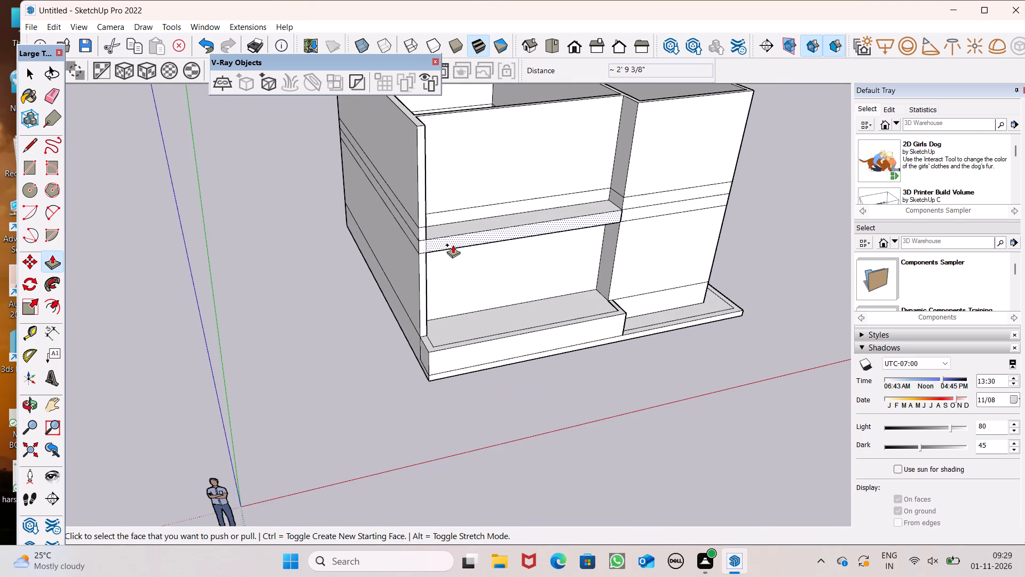
drag(454, 245, 471, 339)
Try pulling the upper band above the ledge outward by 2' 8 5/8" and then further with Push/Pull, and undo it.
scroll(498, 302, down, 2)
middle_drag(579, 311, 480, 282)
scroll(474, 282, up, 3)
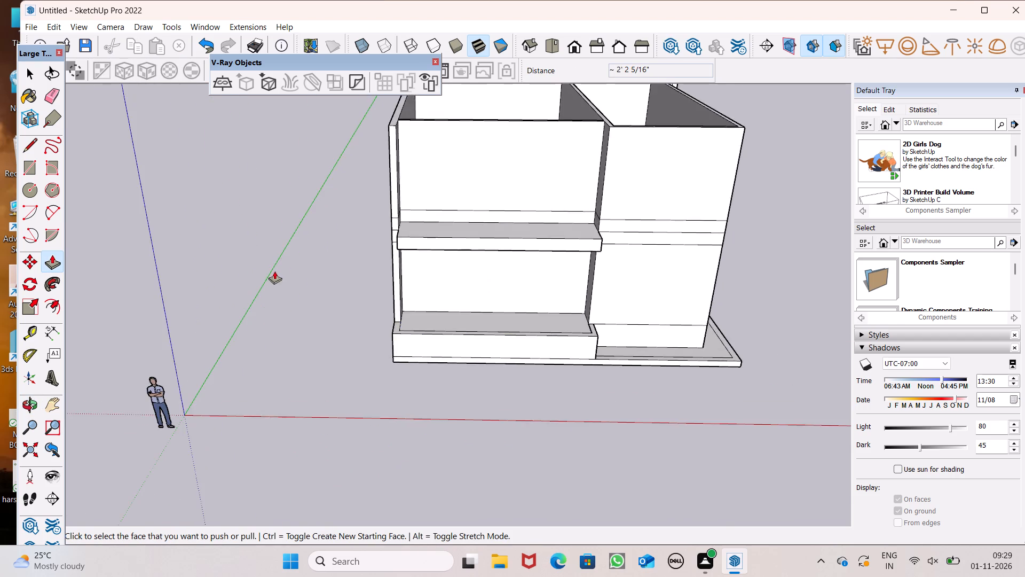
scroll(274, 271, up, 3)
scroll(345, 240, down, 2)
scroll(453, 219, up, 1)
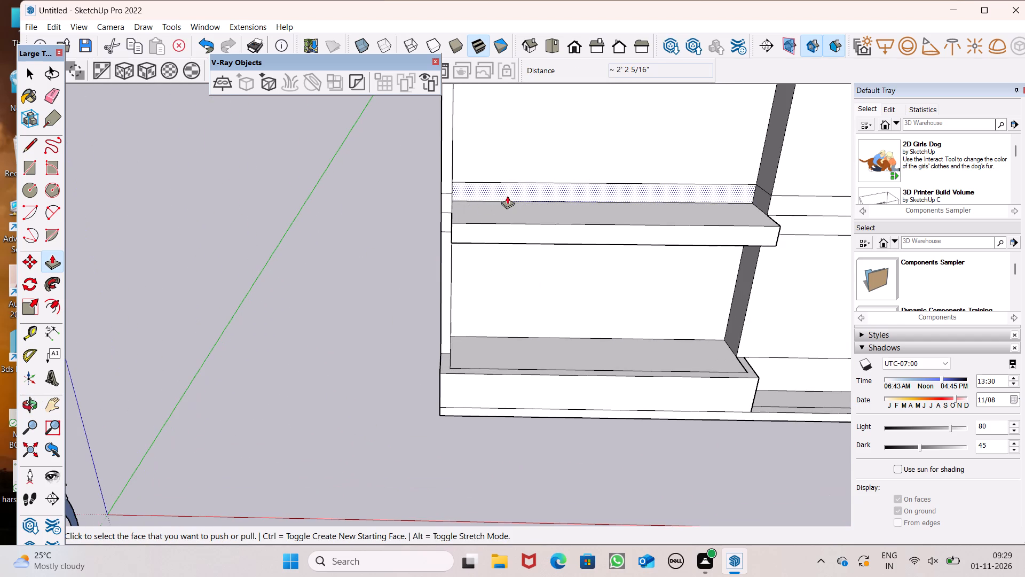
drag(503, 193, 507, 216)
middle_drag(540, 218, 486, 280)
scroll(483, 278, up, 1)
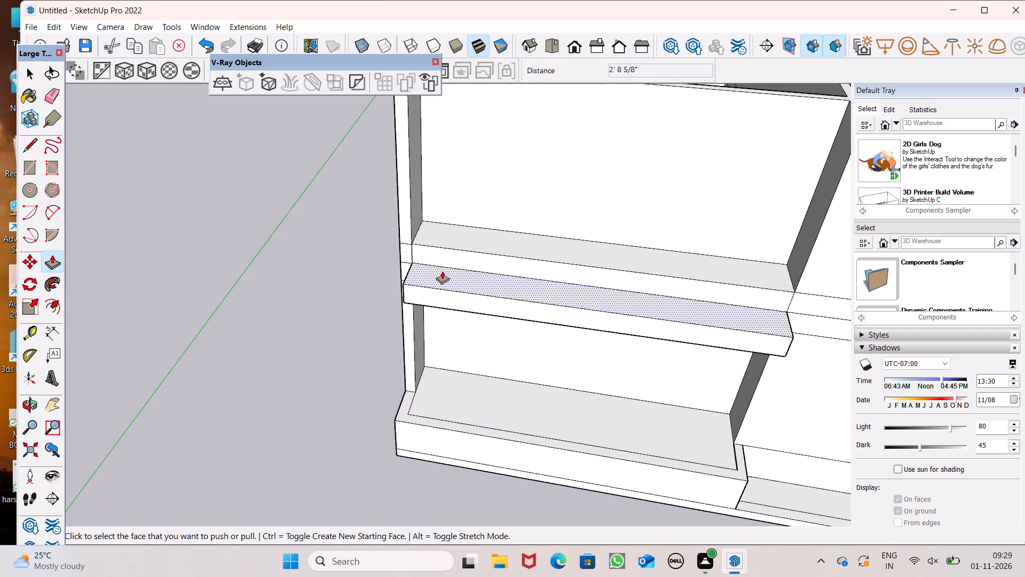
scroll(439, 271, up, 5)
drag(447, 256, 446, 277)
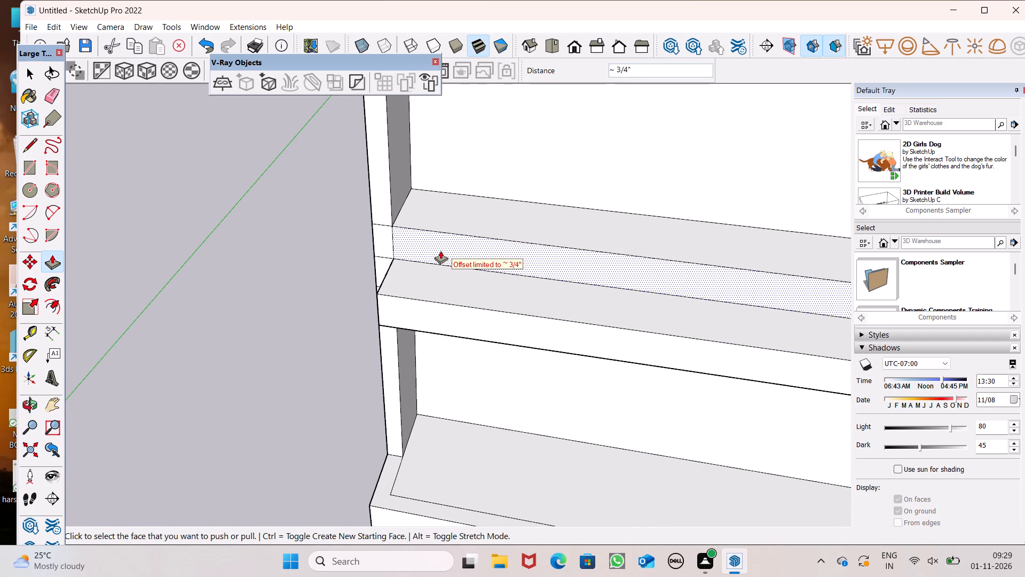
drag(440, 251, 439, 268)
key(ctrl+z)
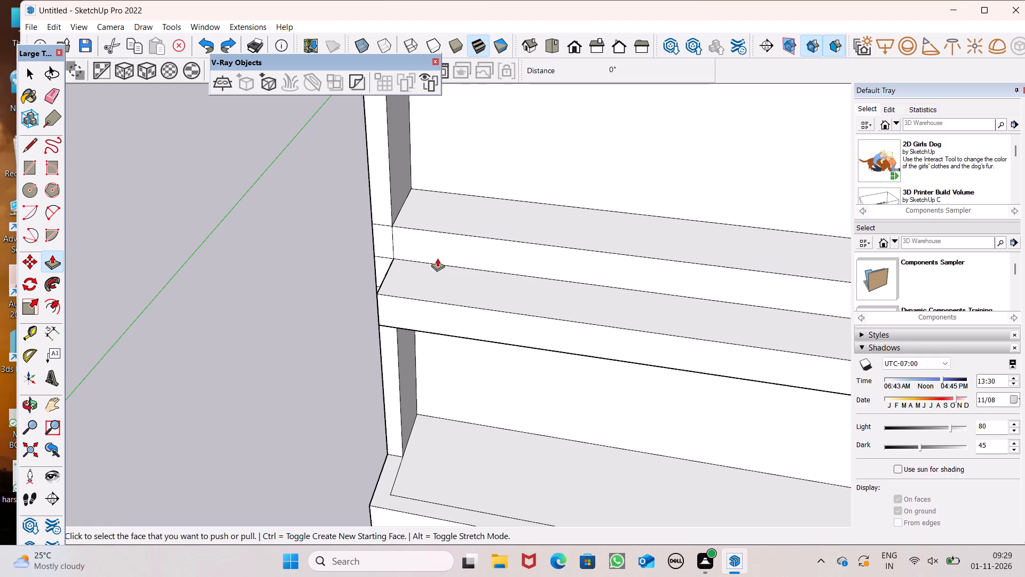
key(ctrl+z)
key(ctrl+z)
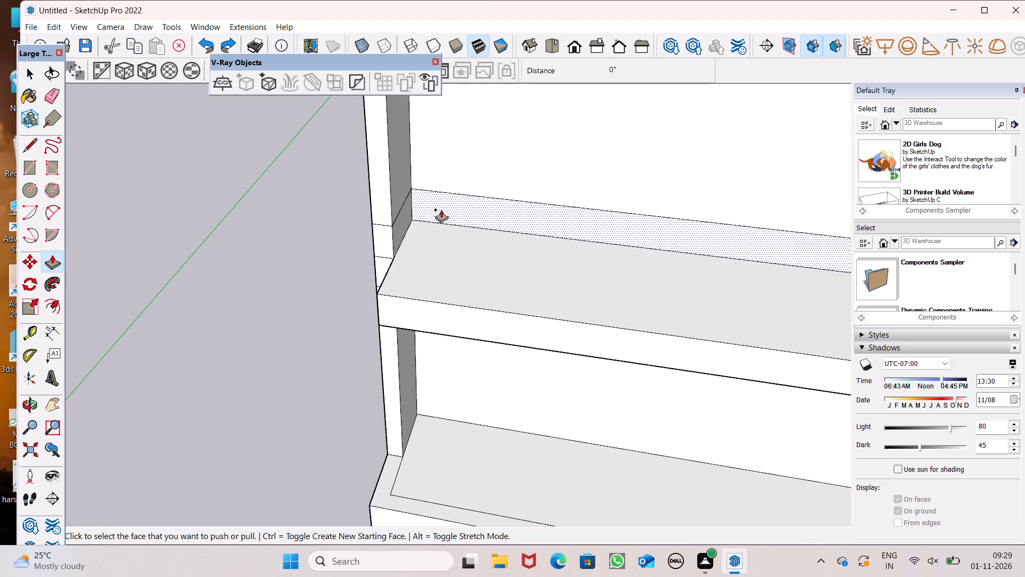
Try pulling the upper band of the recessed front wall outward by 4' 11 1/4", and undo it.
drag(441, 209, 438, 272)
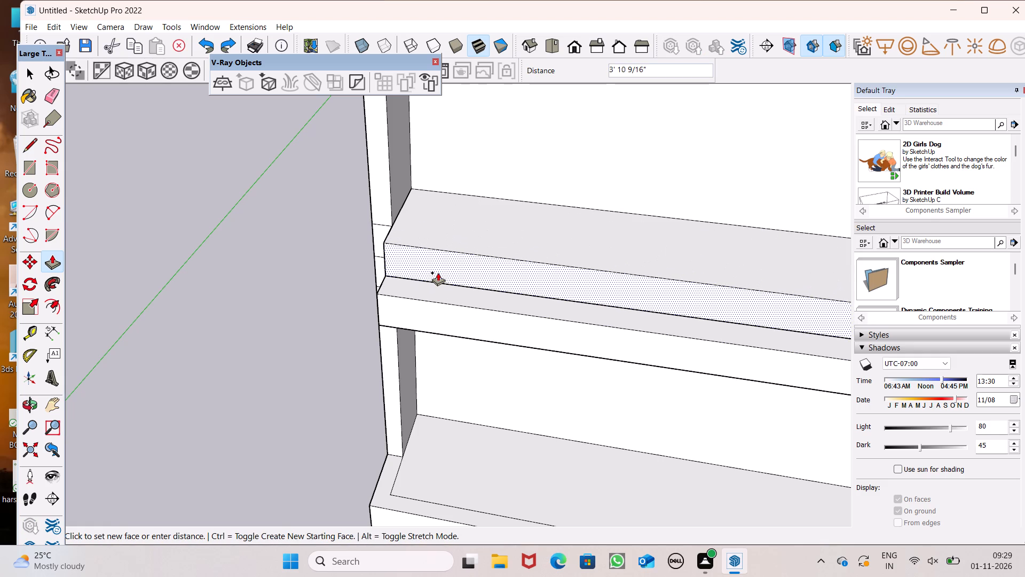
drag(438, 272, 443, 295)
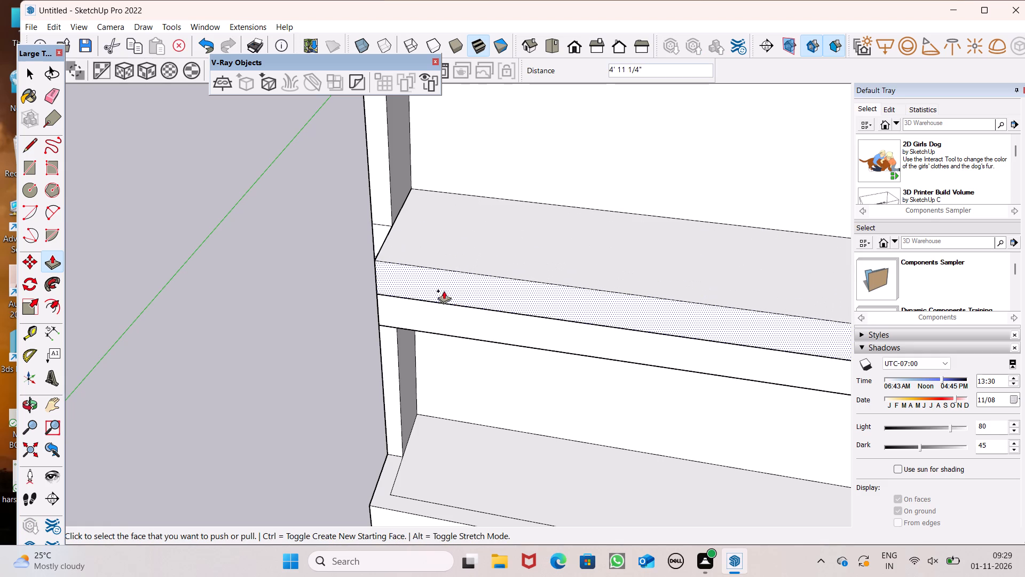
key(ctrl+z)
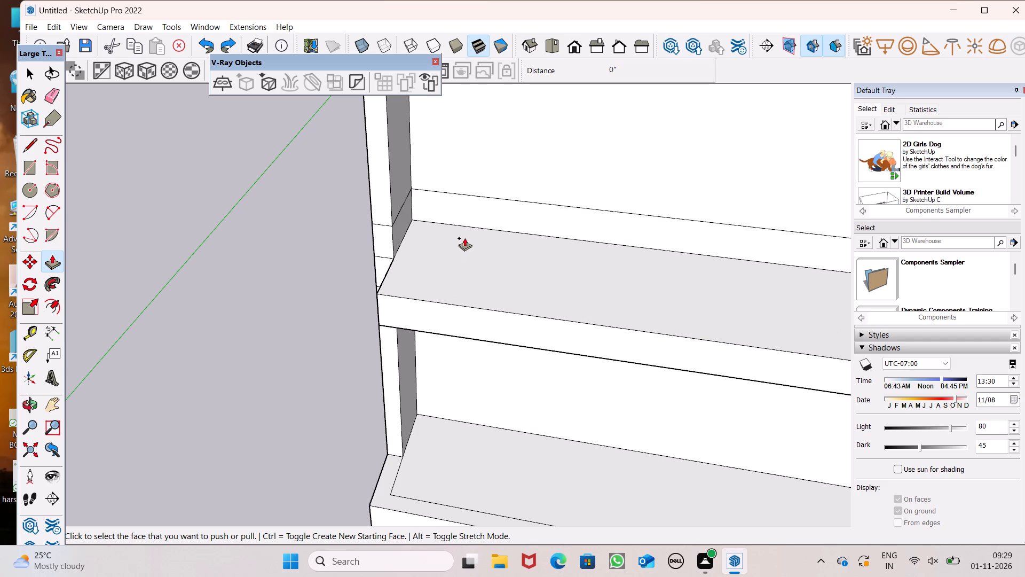
Pull the upper band of the recessed front wall outward over the ledge, stopping just short of the lower band's front face.
drag(474, 205, 463, 276)
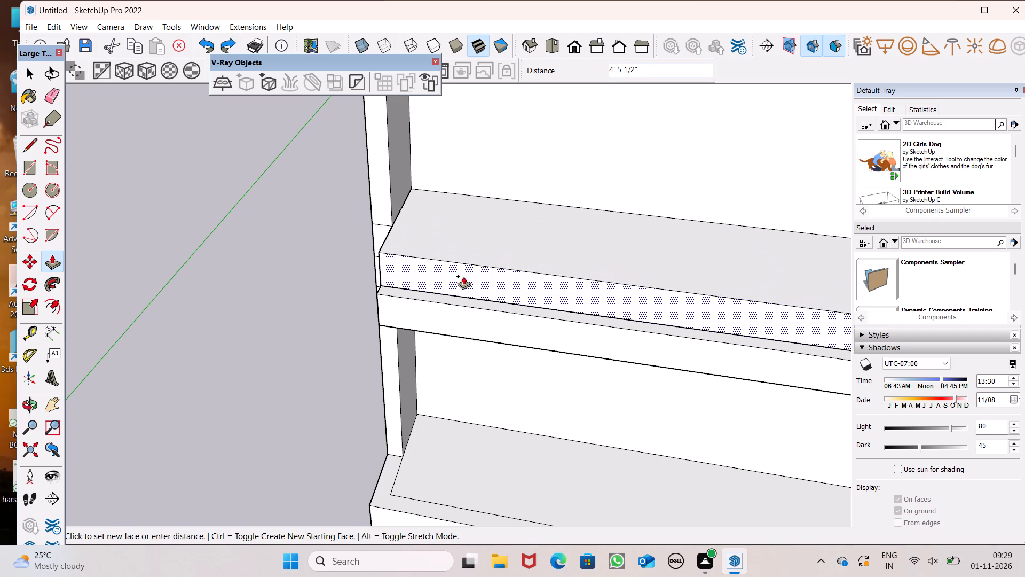
drag(463, 276, 463, 279)
scroll(470, 223, down, 7)
key(space)
Examine the projecting two-band ledge and the whole building from the front, below and above.
scroll(470, 222, down, 1)
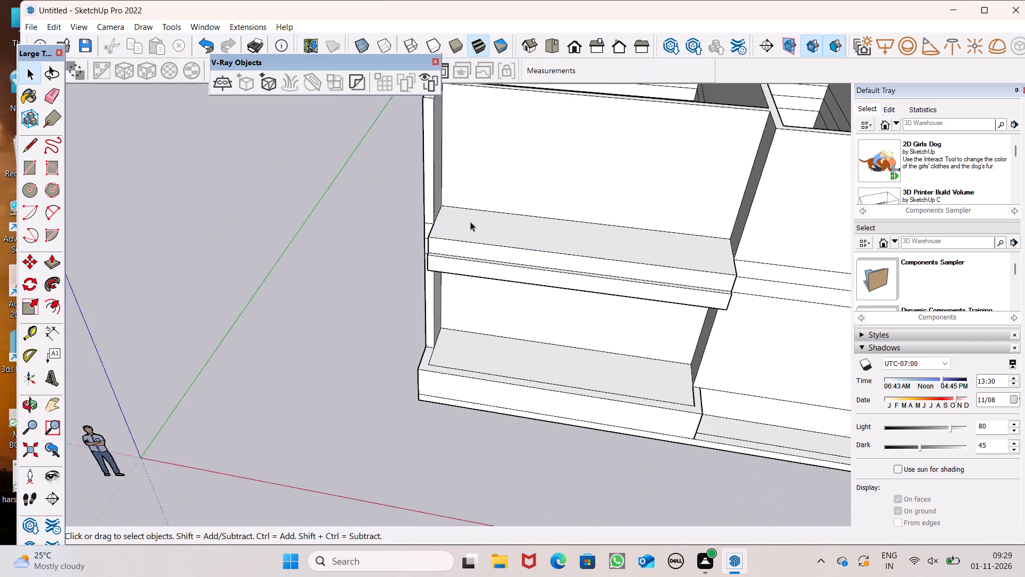
scroll(470, 222, down, 2)
middle_drag(545, 274, 587, 159)
scroll(510, 263, down, 5)
middle_drag(523, 244, 534, 203)
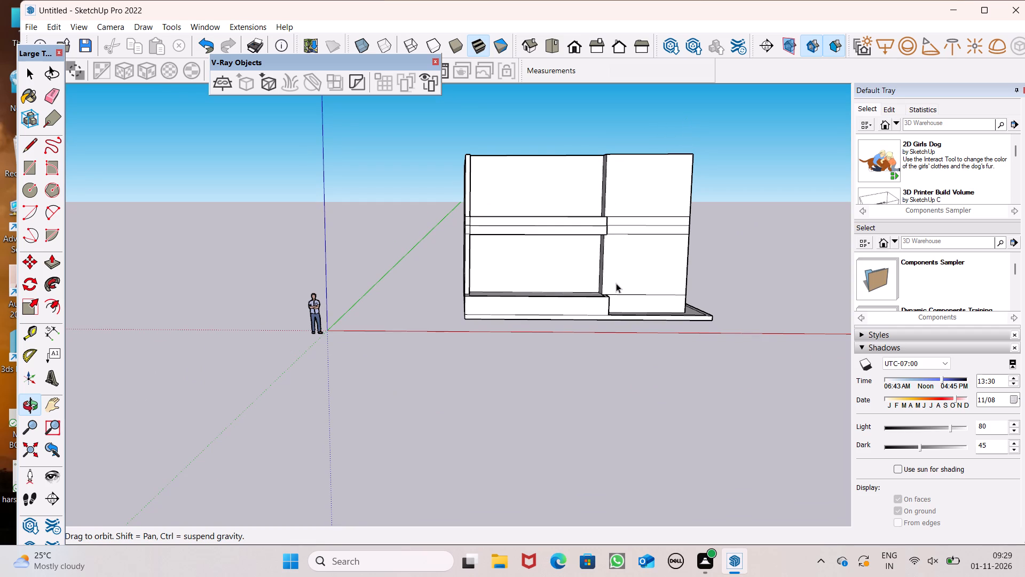
scroll(616, 283, down, 1)
scroll(505, 245, up, 1)
scroll(505, 245, down, 1)
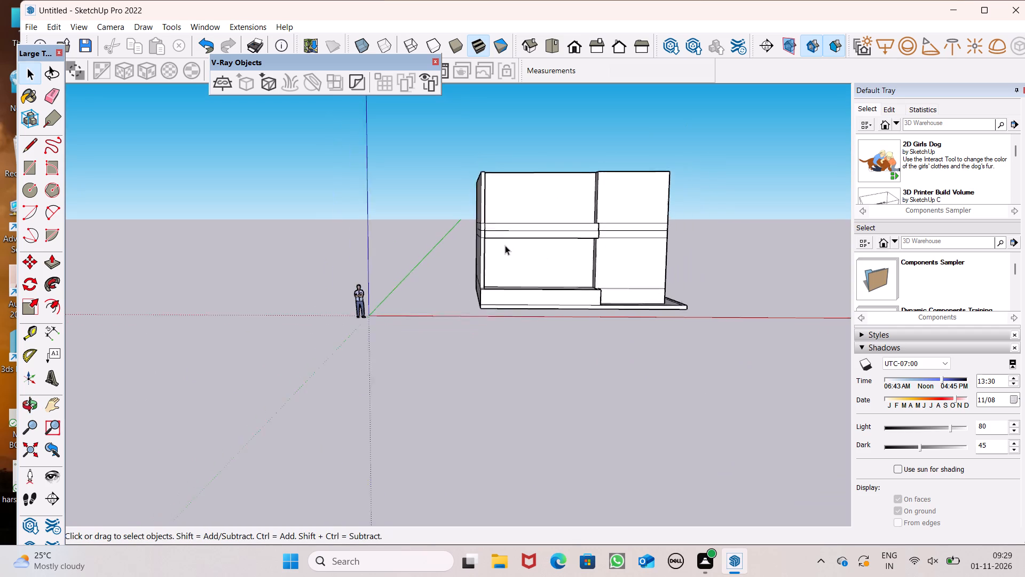
scroll(505, 245, down, 2)
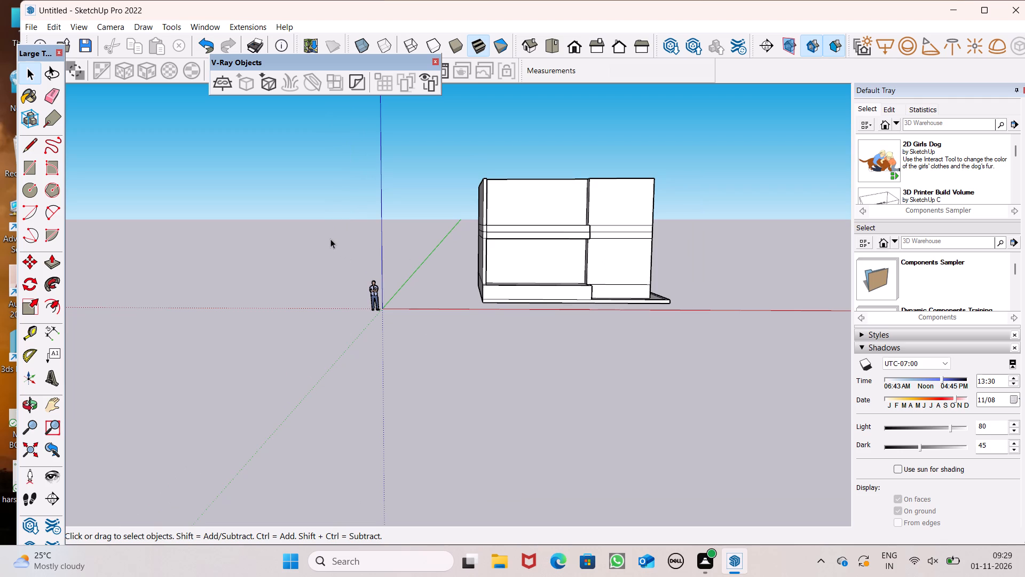
middle_drag(366, 322, 290, 289)
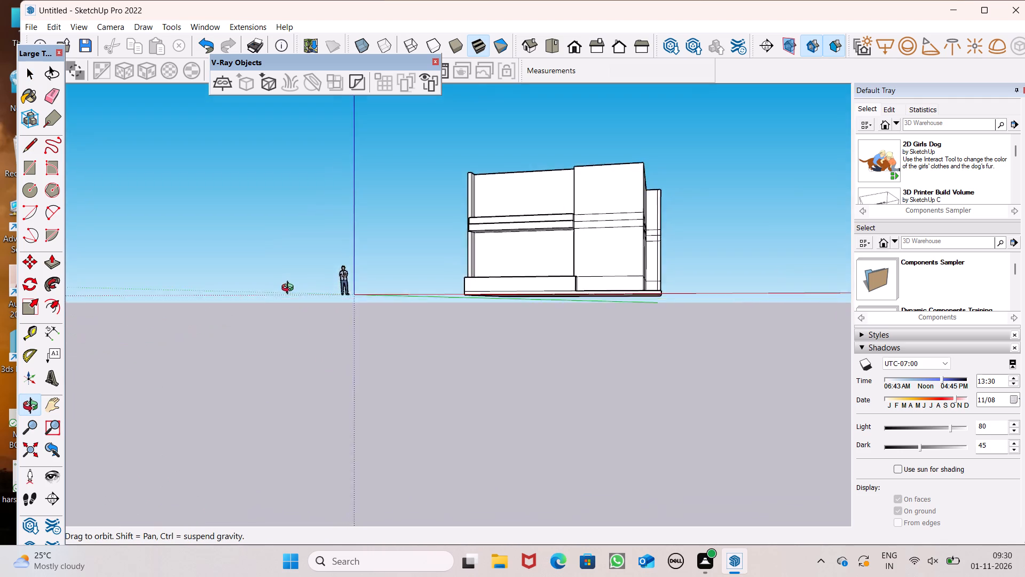
middle_drag(290, 289, 309, 350)
scroll(334, 333, down, 3)
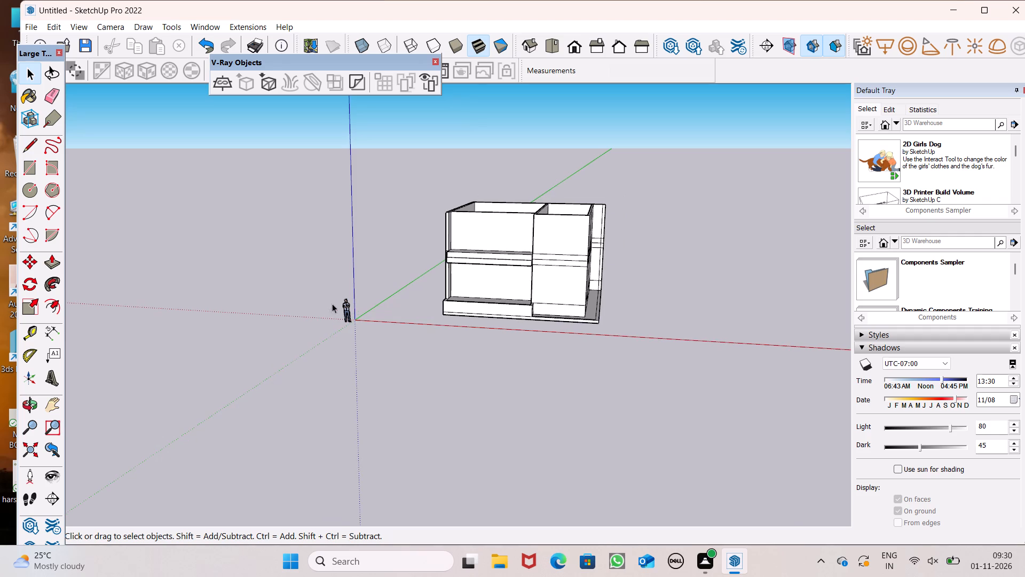
scroll(428, 255, up, 9)
middle_drag(563, 272, 357, 68)
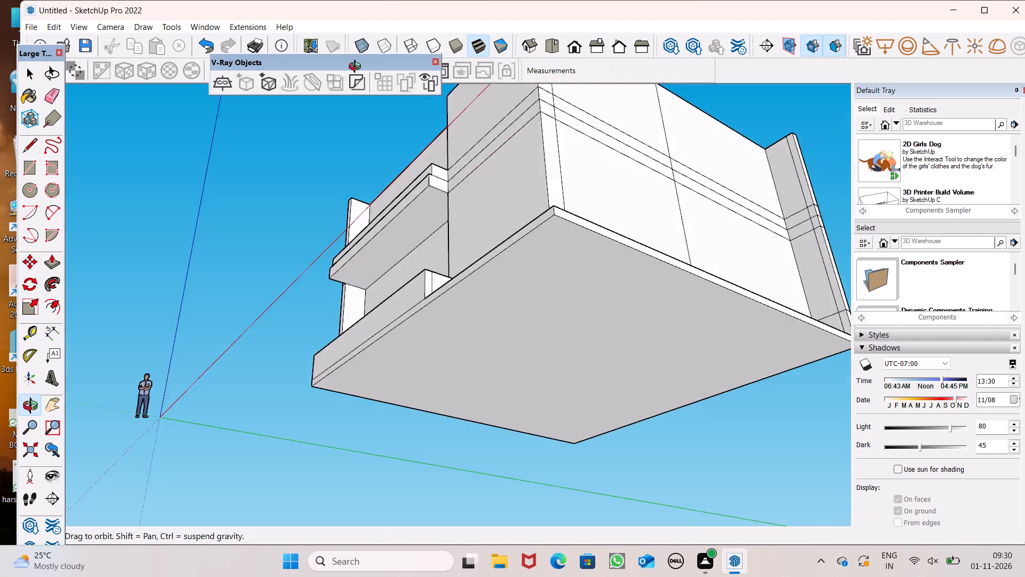
middle_drag(357, 68, 630, 305)
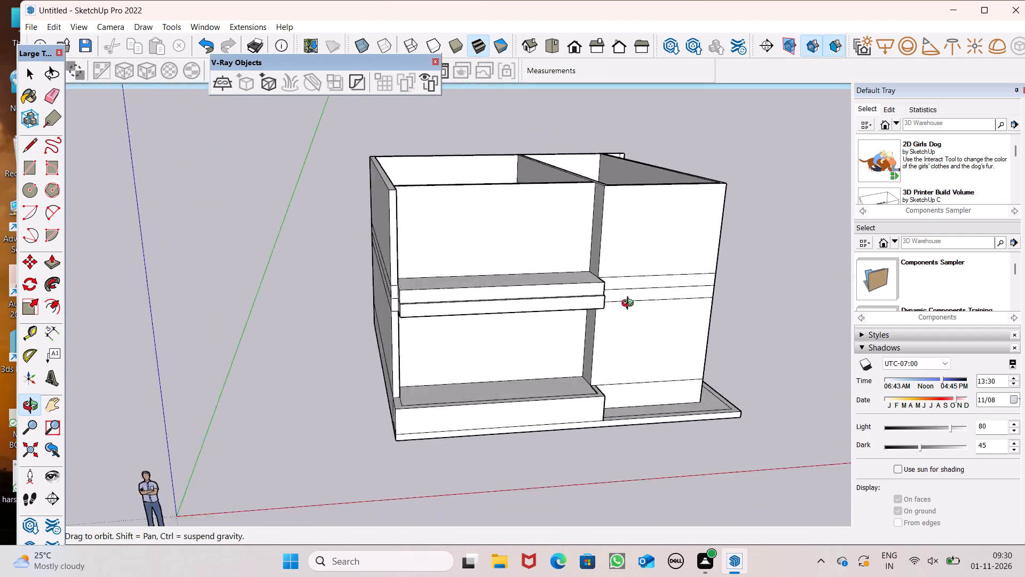
middle_drag(630, 305, 523, 293)
scroll(752, 234, down, 3)
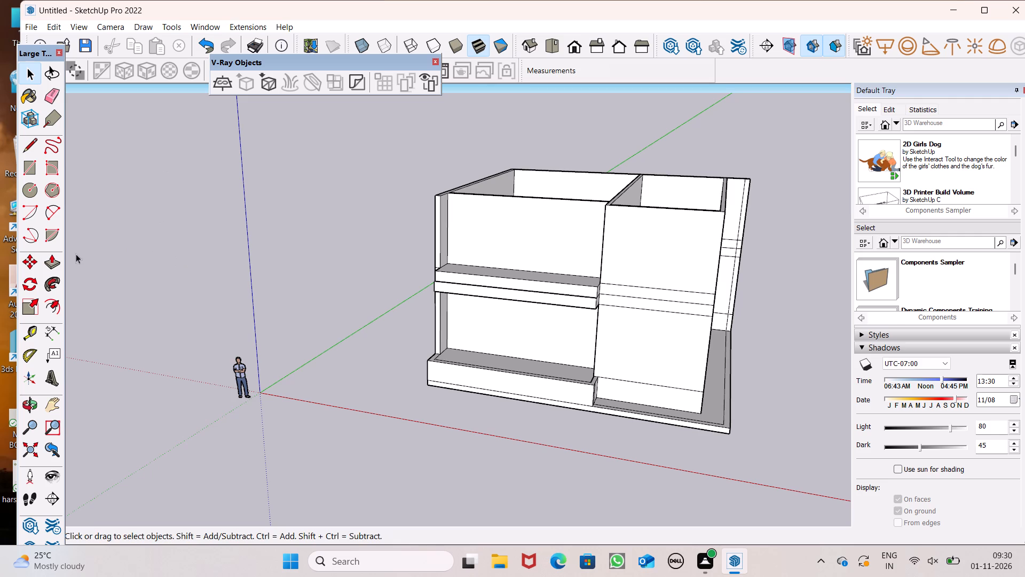
Push/Pull the upper band's front face outward by about 3 13/16", flush with the lower band's front face.
click(53, 267)
scroll(502, 287, up, 8)
middle_drag(821, 265, 648, 280)
scroll(600, 409, up, 7)
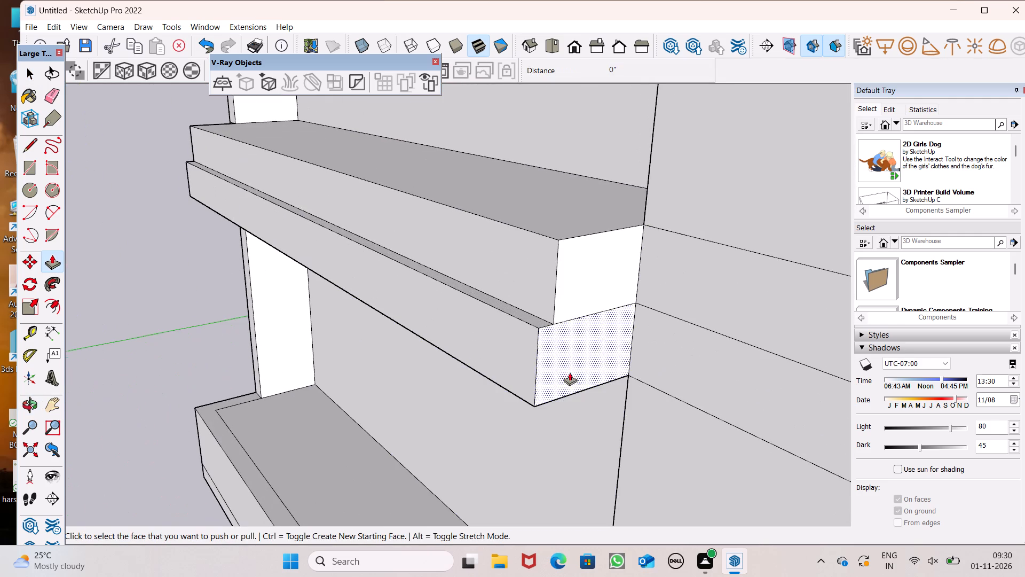
drag(555, 313, 547, 323)
key(ctrl+z)
drag(528, 301, 523, 331)
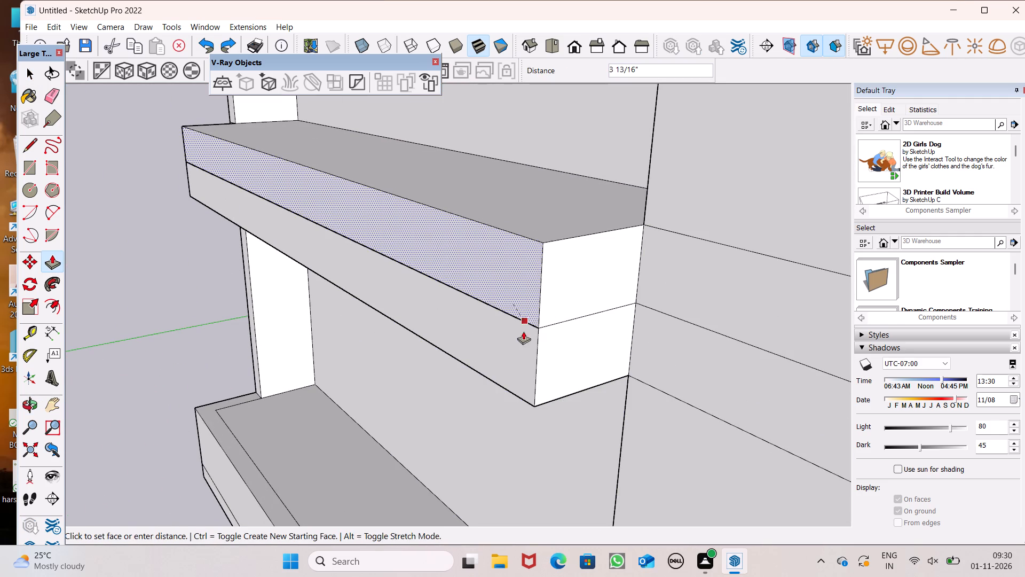
drag(523, 331, 529, 346)
scroll(539, 259, down, 15)
key(space)
Examine the flush front ledge and the open-topped rooms from eye level and from above.
middle_drag(525, 279, 726, 217)
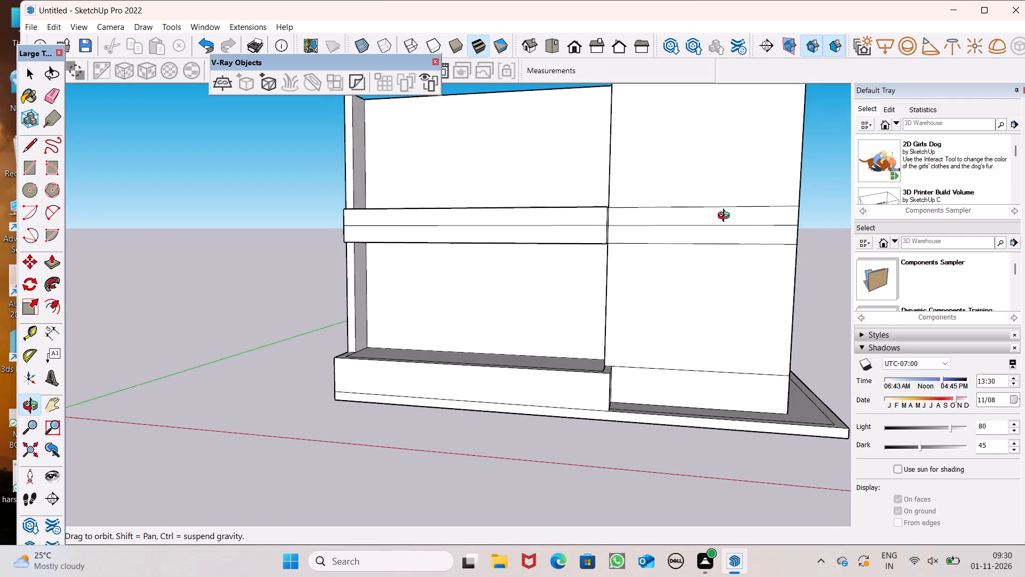
middle_drag(726, 217, 726, 216)
scroll(660, 193, down, 7)
middle_drag(651, 253, 674, 230)
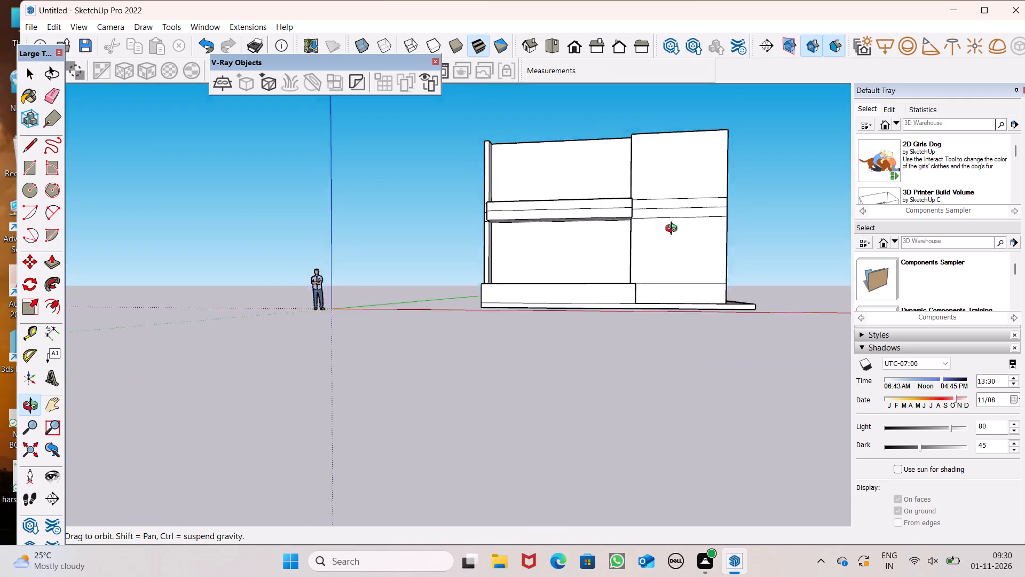
middle_drag(674, 230, 644, 313)
scroll(626, 276, down, 3)
scroll(652, 274, up, 1)
middle_drag(652, 274, 477, 339)
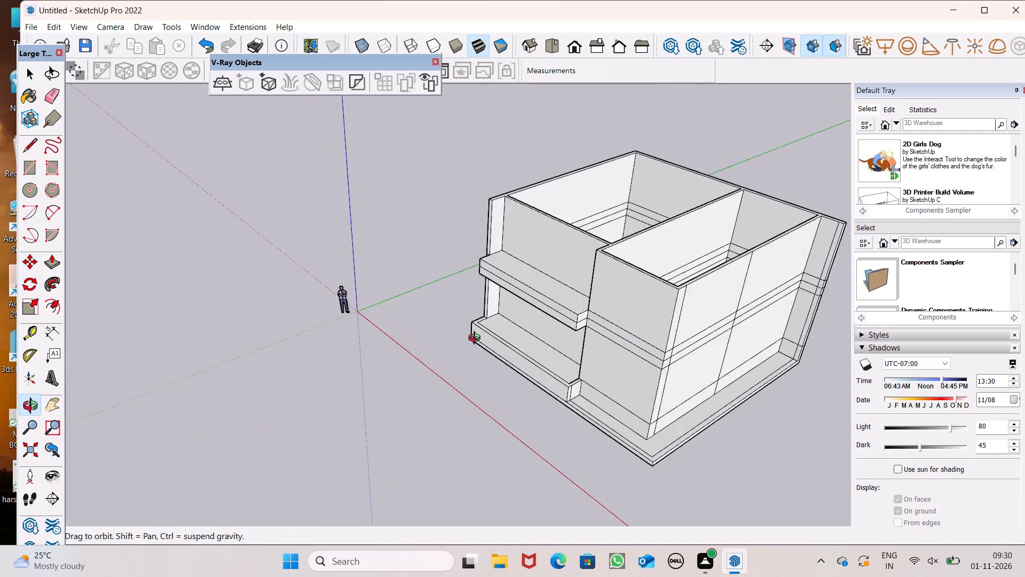
middle_drag(477, 339, 606, 346)
scroll(504, 305, down, 5)
scroll(633, 224, up, 1)
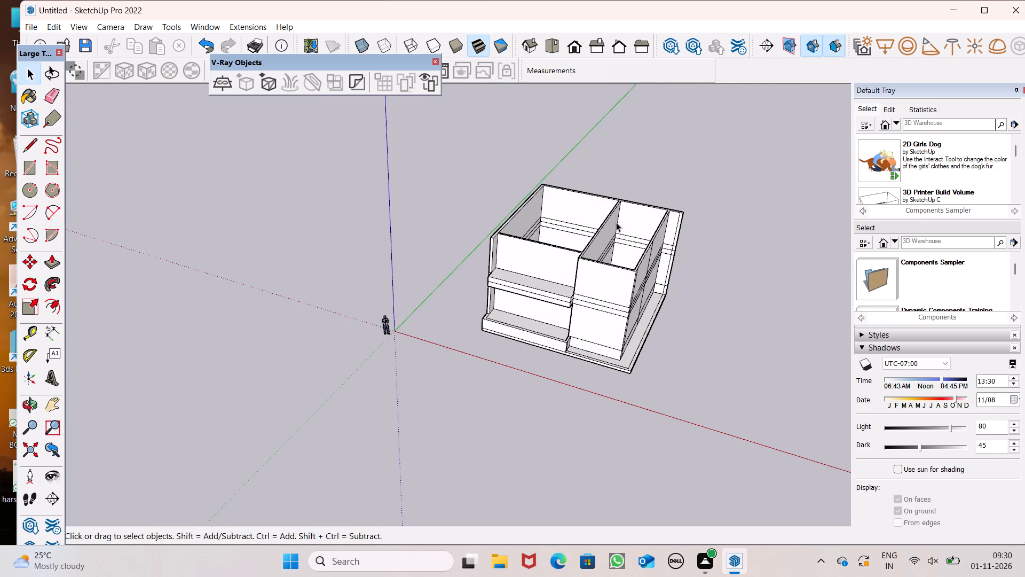
scroll(616, 222, up, 2)
scroll(567, 232, up, 2)
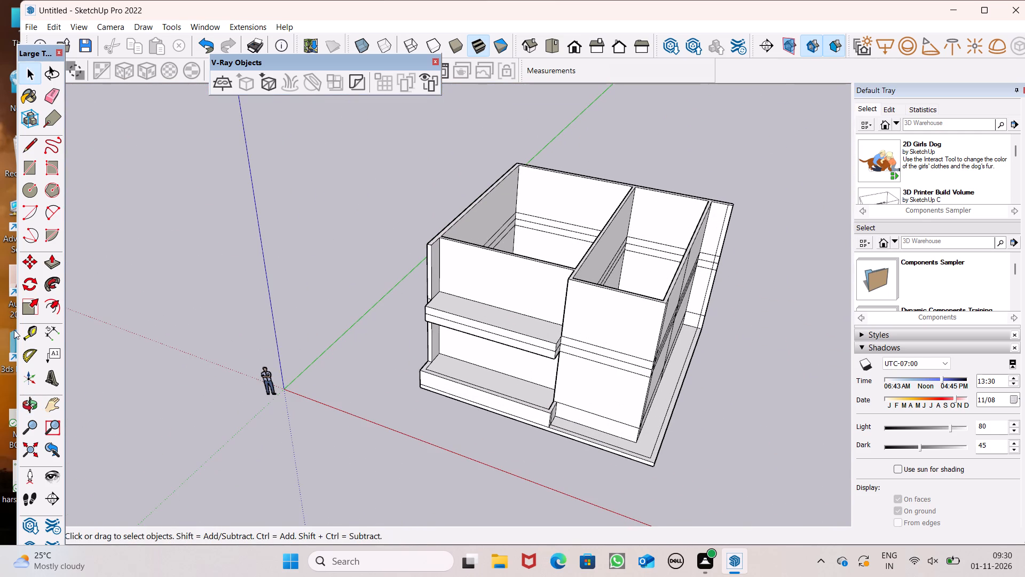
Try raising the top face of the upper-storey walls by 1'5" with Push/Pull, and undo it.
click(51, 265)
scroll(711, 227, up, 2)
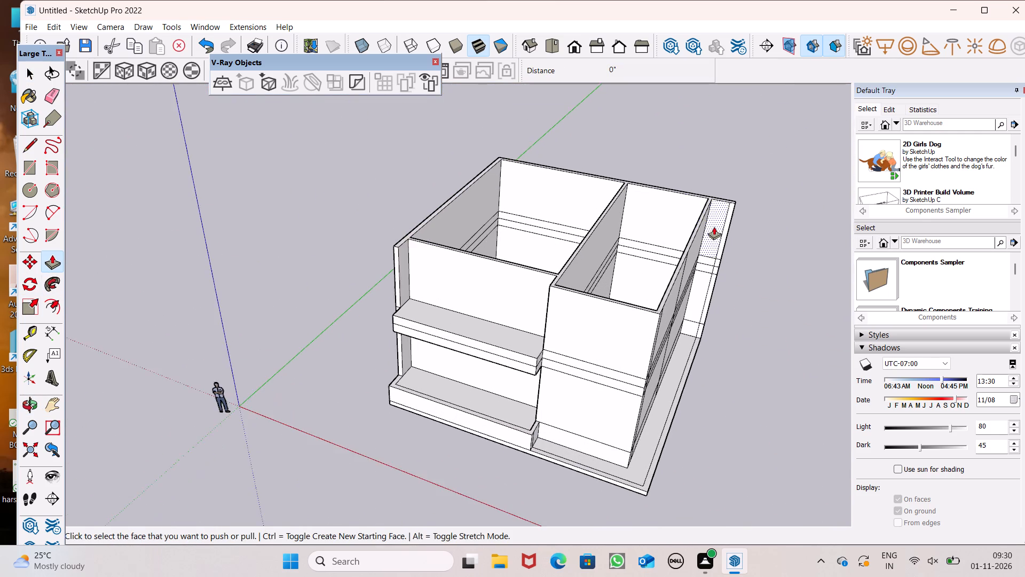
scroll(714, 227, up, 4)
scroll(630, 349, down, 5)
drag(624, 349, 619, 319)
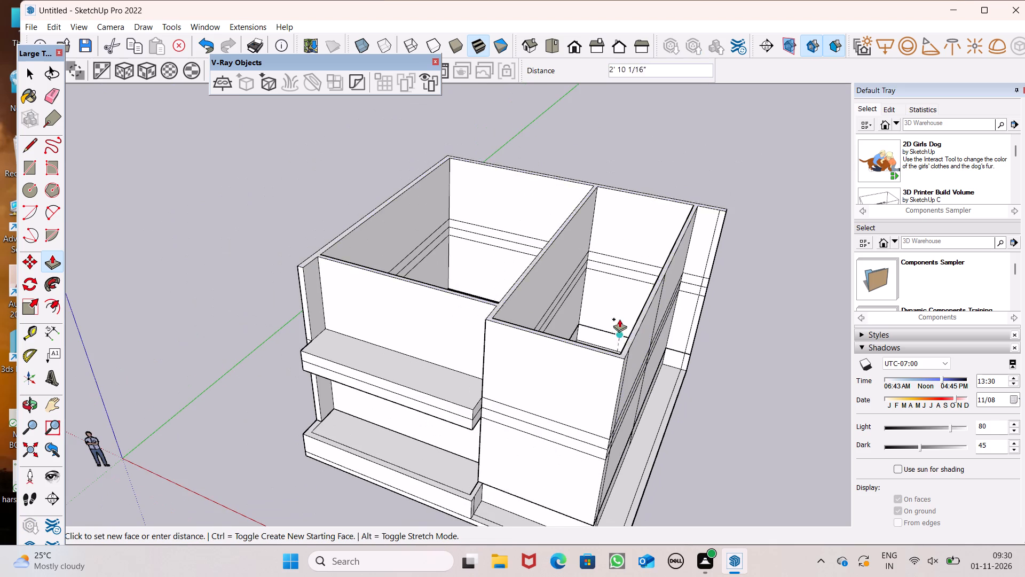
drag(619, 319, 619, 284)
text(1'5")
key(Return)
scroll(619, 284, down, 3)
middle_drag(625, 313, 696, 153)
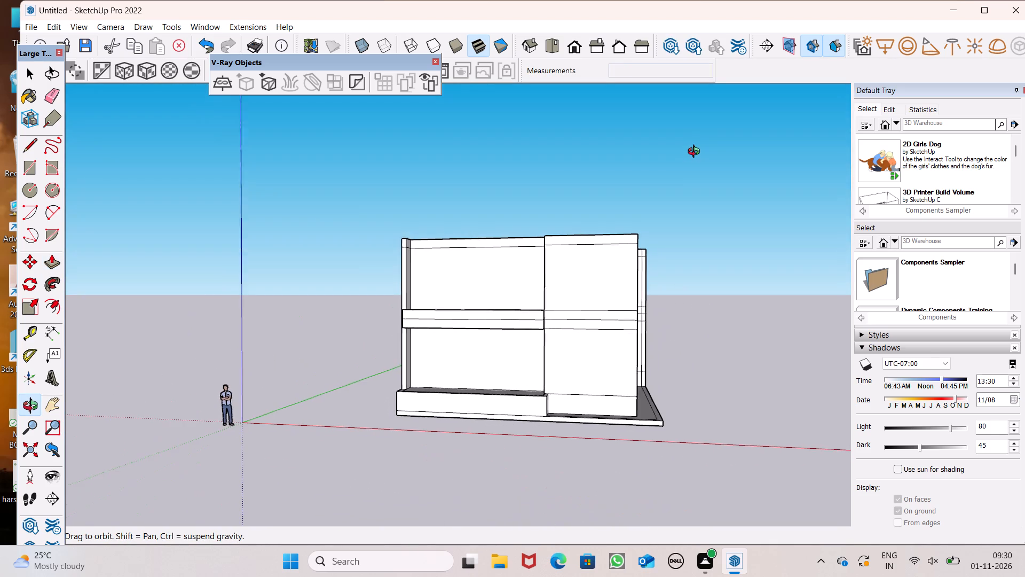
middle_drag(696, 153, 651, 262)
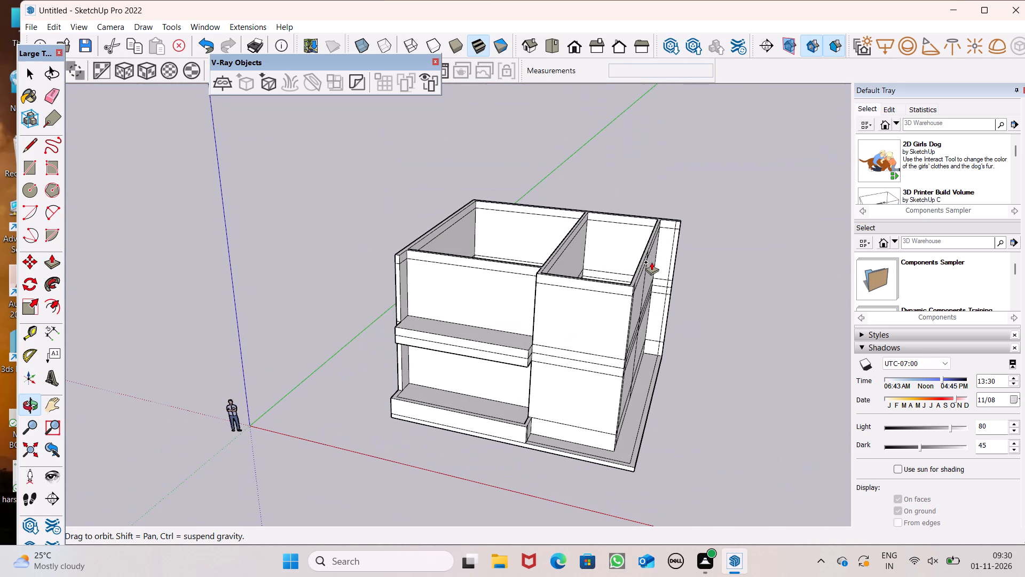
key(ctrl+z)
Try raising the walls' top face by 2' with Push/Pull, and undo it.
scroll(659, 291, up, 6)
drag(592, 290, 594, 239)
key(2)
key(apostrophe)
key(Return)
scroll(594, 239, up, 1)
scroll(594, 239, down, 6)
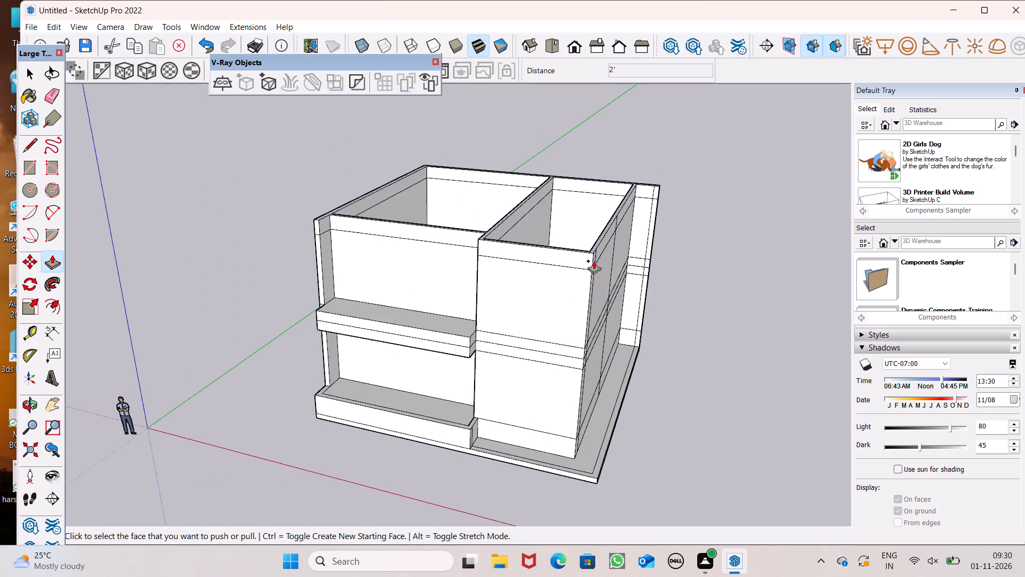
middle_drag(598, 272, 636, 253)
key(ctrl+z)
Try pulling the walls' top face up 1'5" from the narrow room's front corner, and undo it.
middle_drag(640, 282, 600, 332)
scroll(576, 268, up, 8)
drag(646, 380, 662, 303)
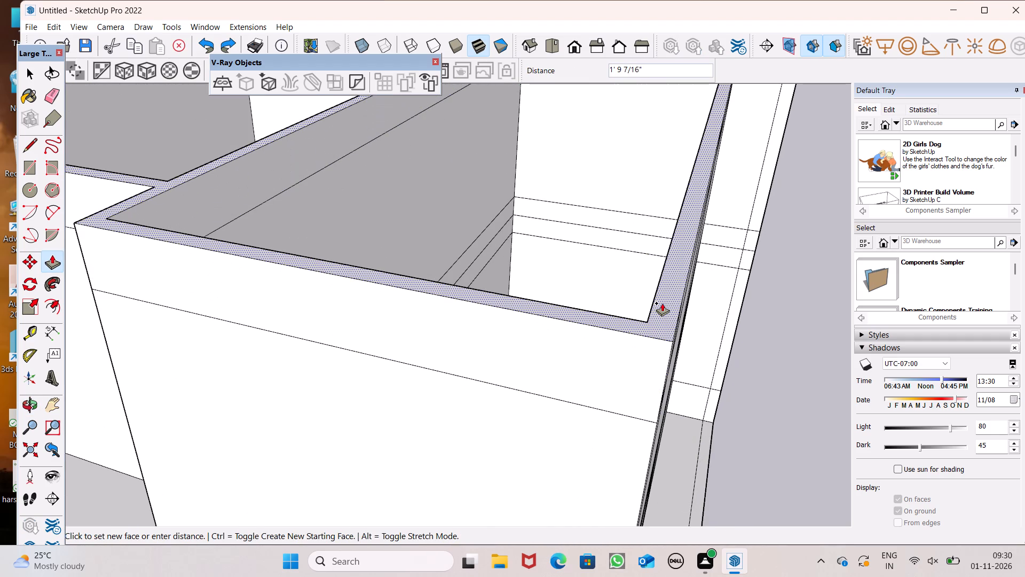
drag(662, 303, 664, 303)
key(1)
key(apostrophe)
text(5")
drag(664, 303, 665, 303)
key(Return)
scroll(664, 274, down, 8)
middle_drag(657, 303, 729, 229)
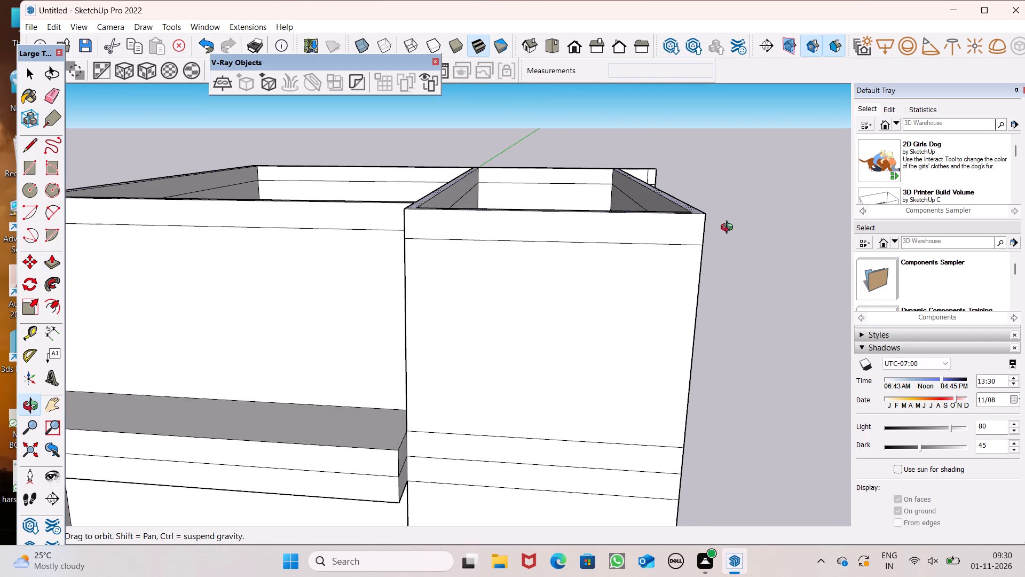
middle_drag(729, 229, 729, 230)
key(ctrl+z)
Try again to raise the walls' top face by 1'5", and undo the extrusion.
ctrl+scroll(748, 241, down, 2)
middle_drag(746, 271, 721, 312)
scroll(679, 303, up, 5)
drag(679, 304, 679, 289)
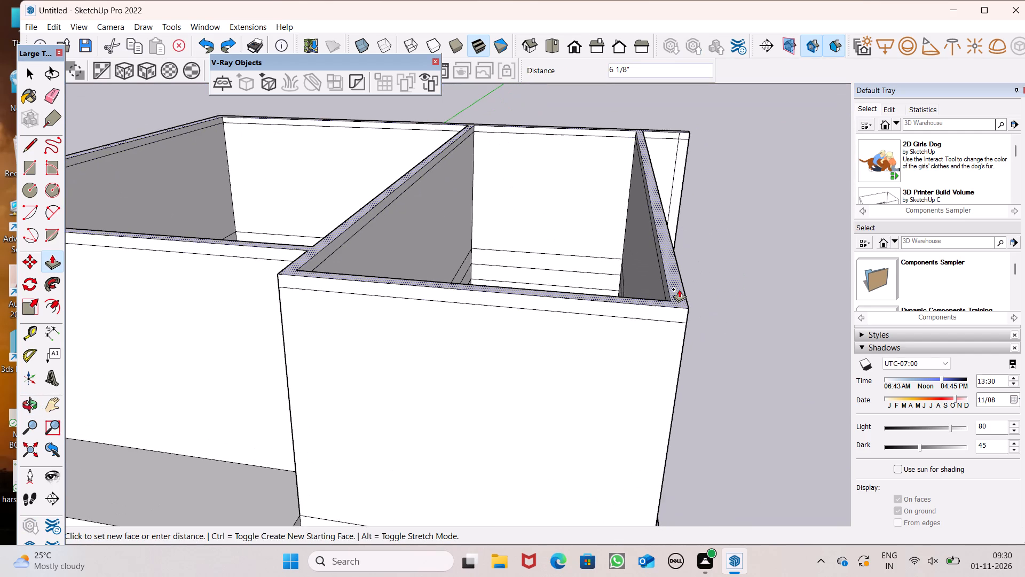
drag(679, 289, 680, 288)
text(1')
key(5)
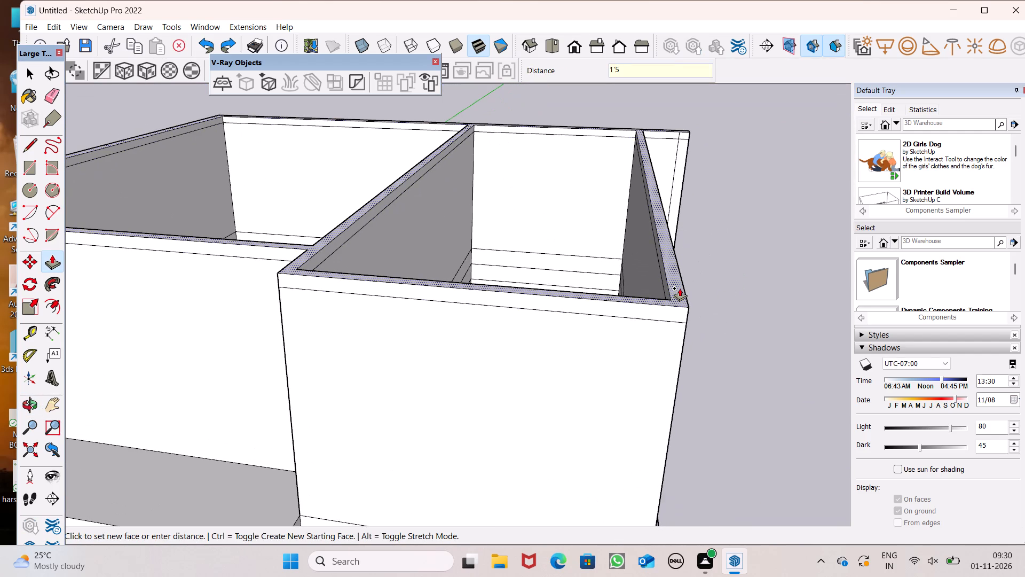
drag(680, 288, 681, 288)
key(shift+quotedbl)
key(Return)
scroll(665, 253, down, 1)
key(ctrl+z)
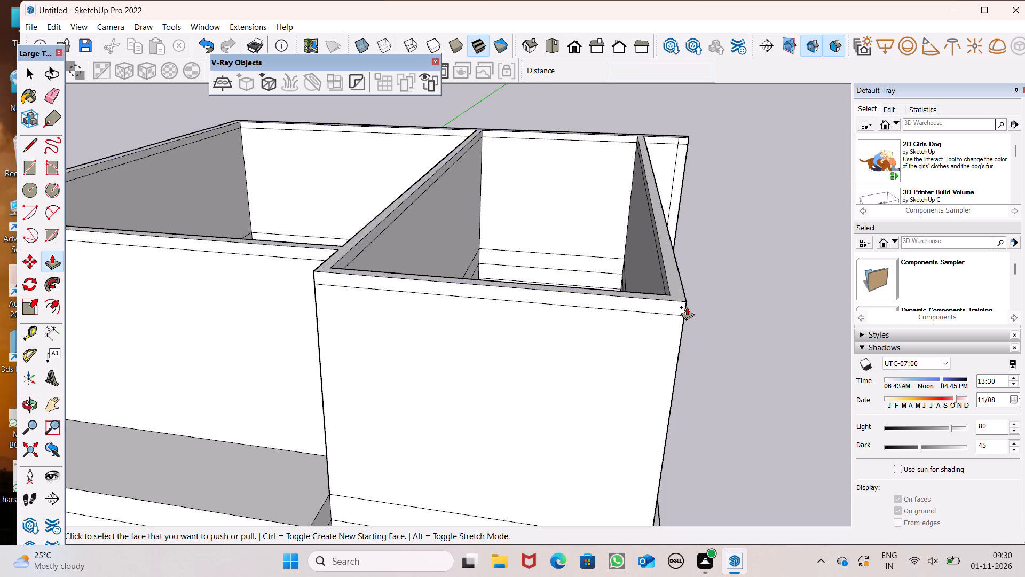
Push/Pull the top face of all the upper-storey walls upward by 1'5".
drag(680, 307, 668, 118)
key(1)
key(apostrophe)
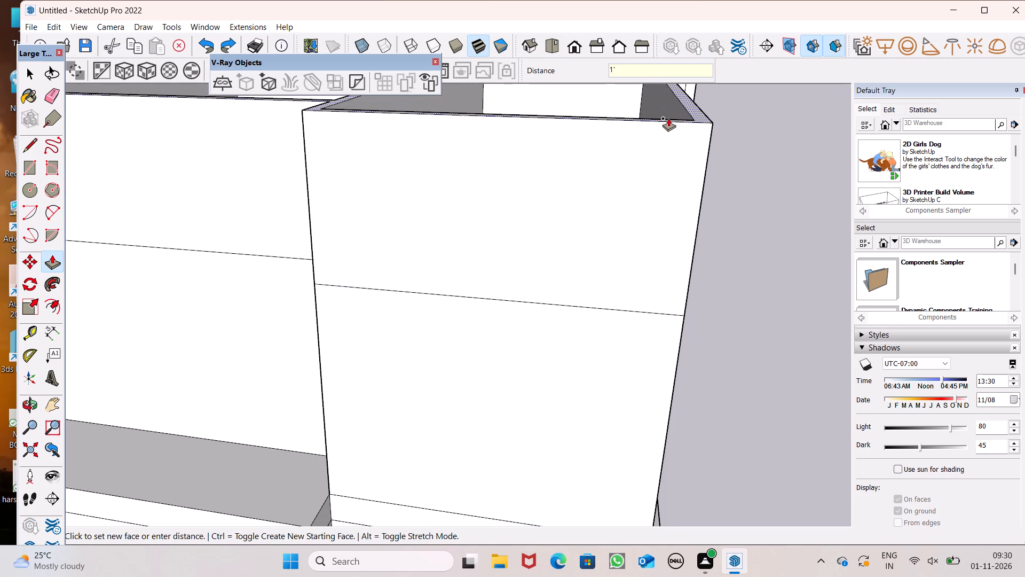
drag(668, 118, 666, 122)
key(5)
key(shift+quotedbl)
key(Return)
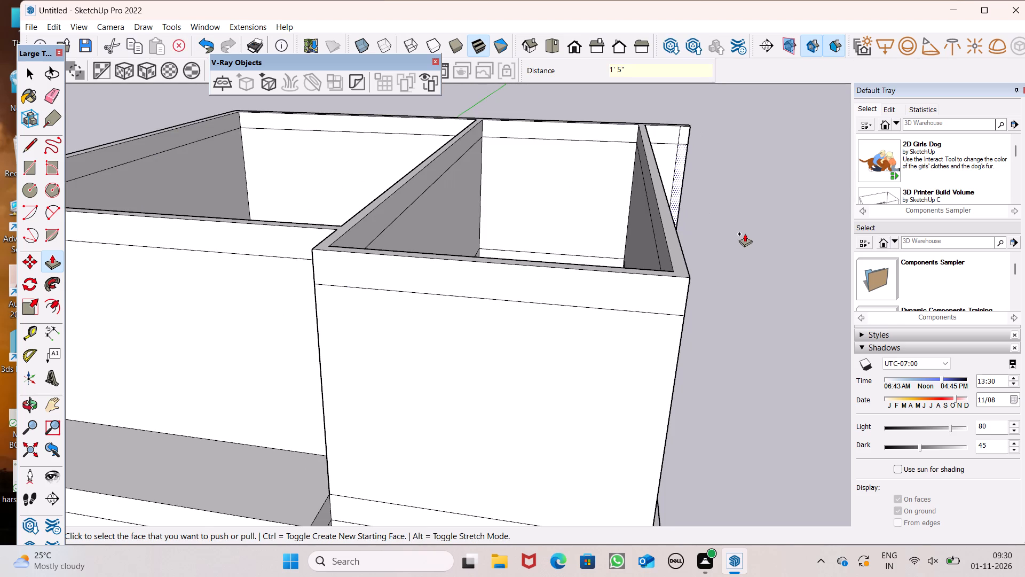
key(space)
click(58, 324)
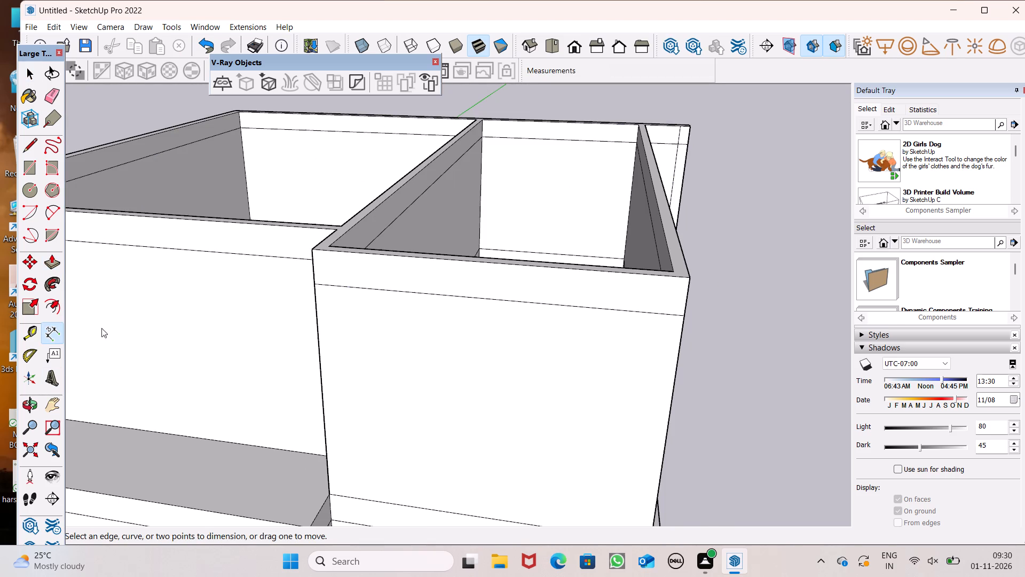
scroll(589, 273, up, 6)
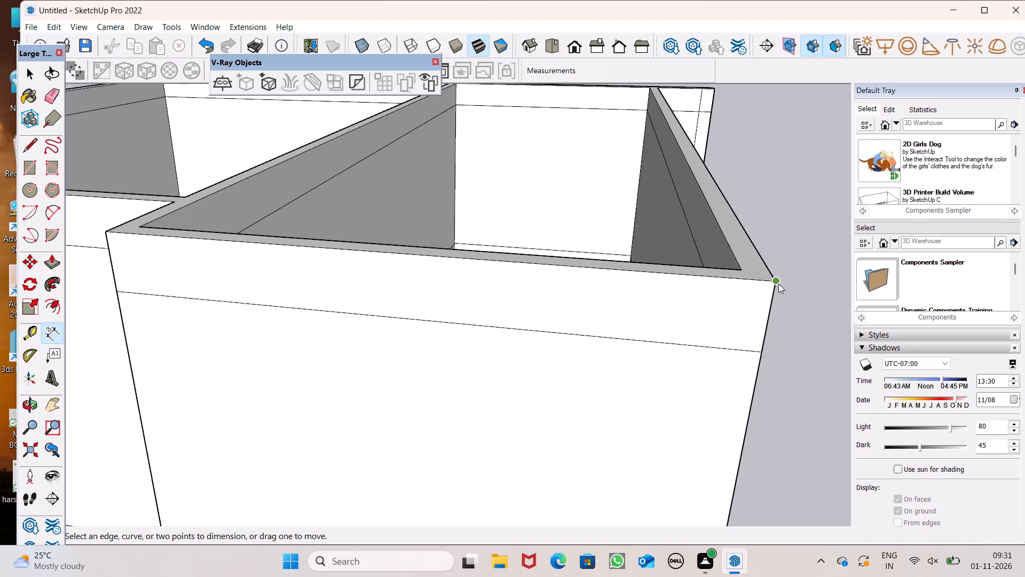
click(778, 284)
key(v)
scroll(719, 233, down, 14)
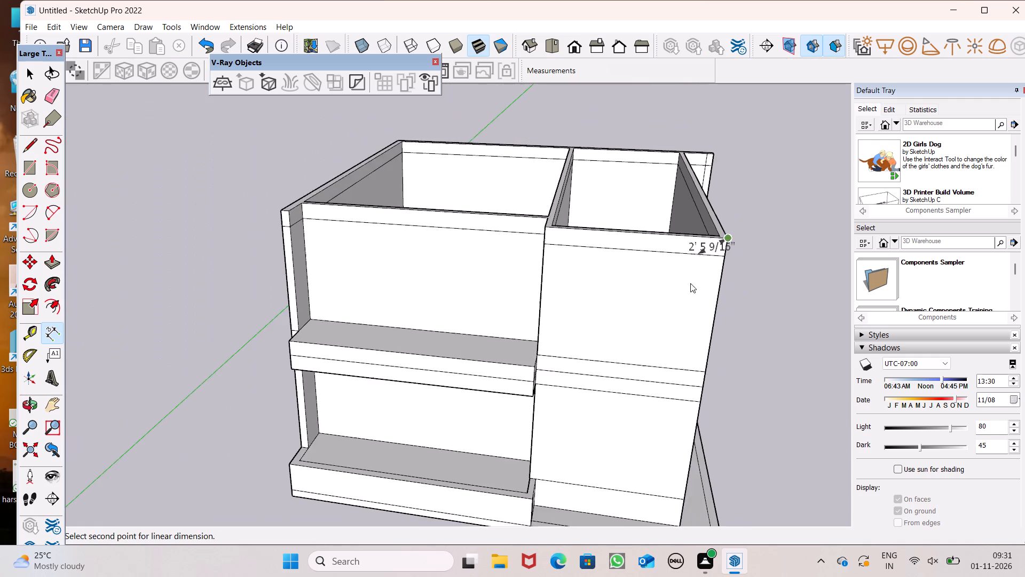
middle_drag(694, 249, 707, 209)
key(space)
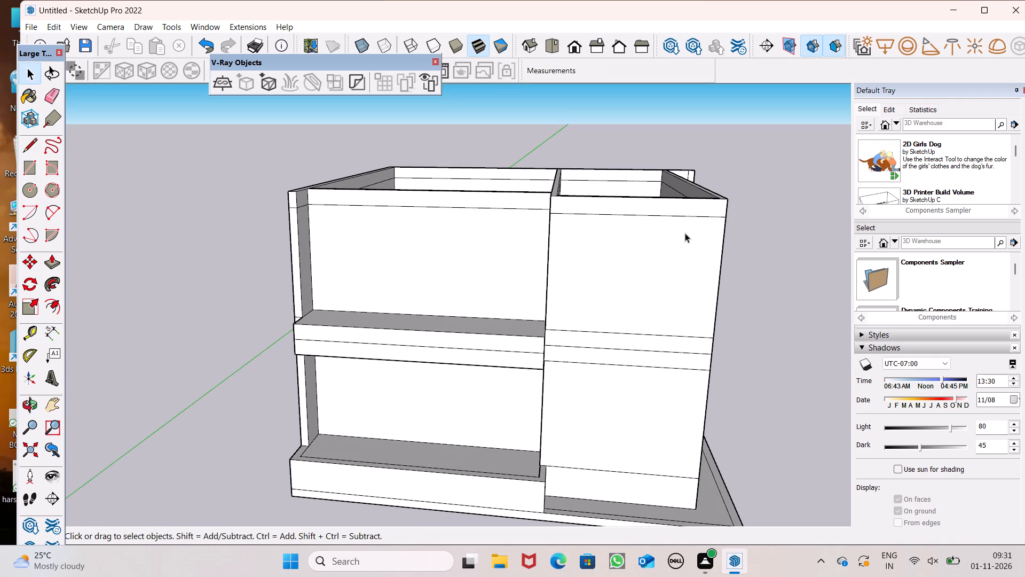
Draw a short line across the wall top where the recessed front wall meets the partition between the two rooms.
scroll(685, 233, down, 1)
middle_drag(745, 270, 482, 358)
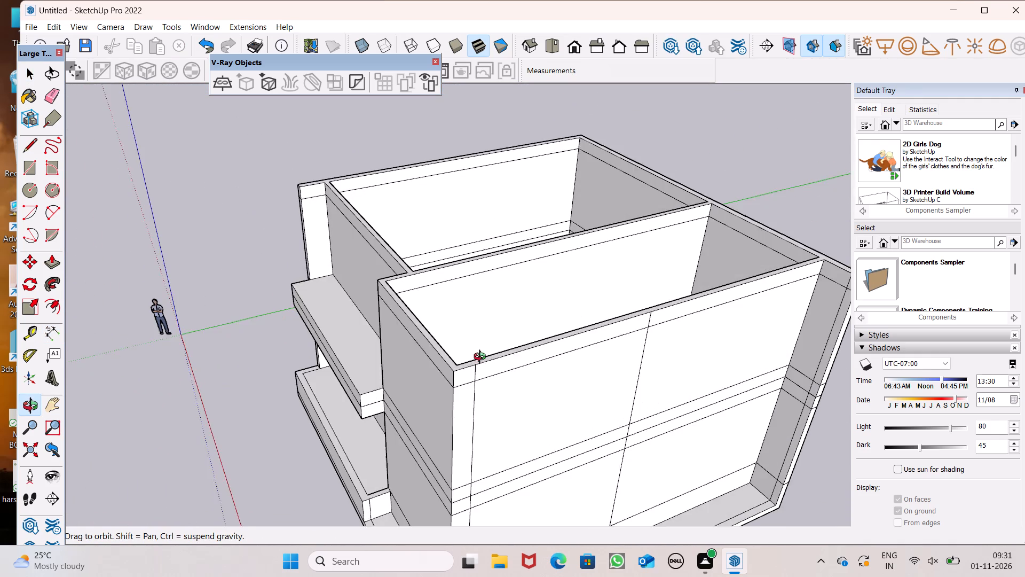
middle_drag(482, 358, 468, 283)
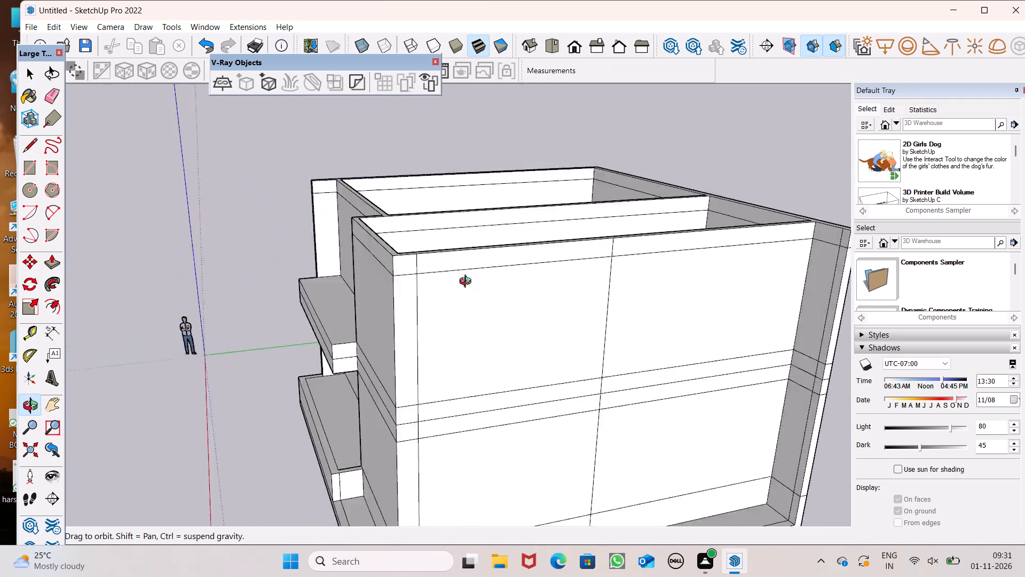
middle_drag(468, 283, 491, 391)
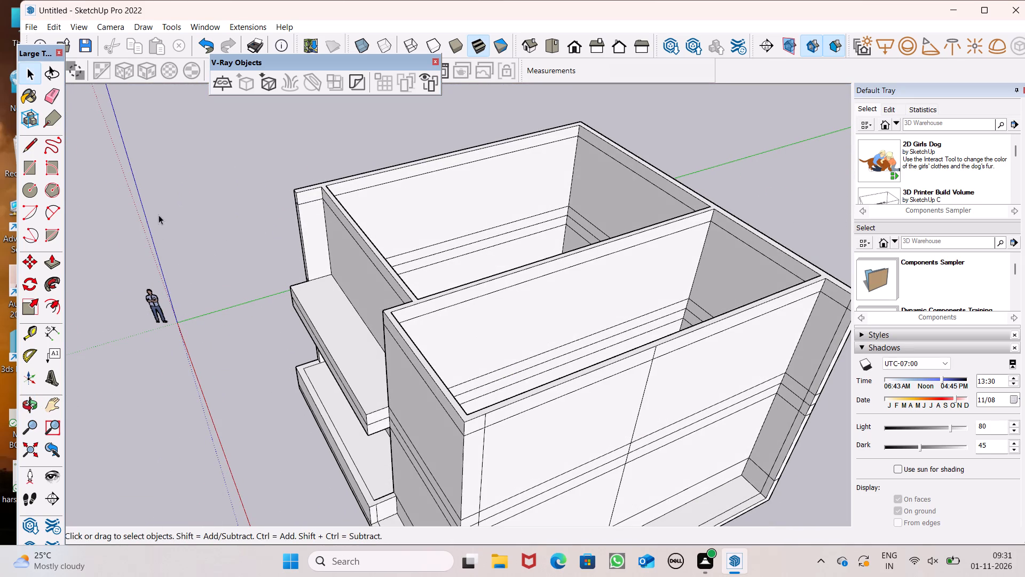
drag(31, 141, 31, 153)
scroll(554, 199, down, 4)
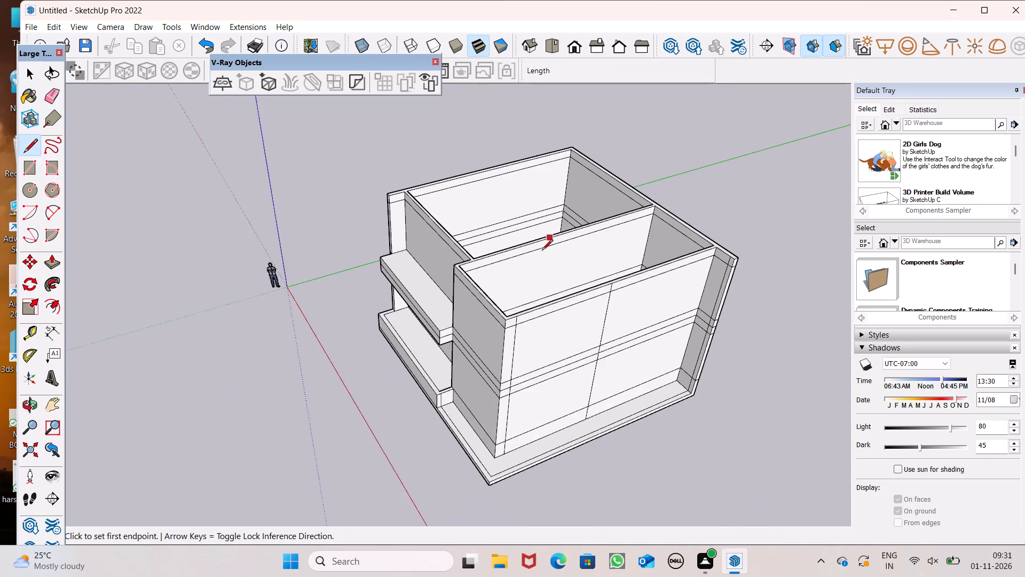
scroll(512, 271, up, 9)
scroll(385, 244, up, 8)
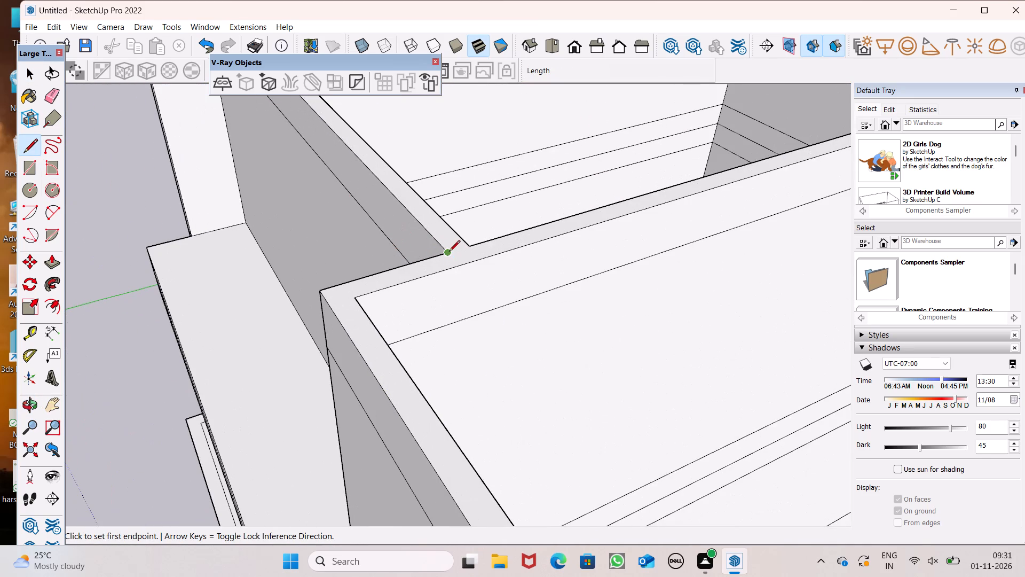
click(449, 252)
click(466, 245)
Examine the wall tops, both open rooms and the outer side wall from above and around the building.
scroll(471, 205, down, 7)
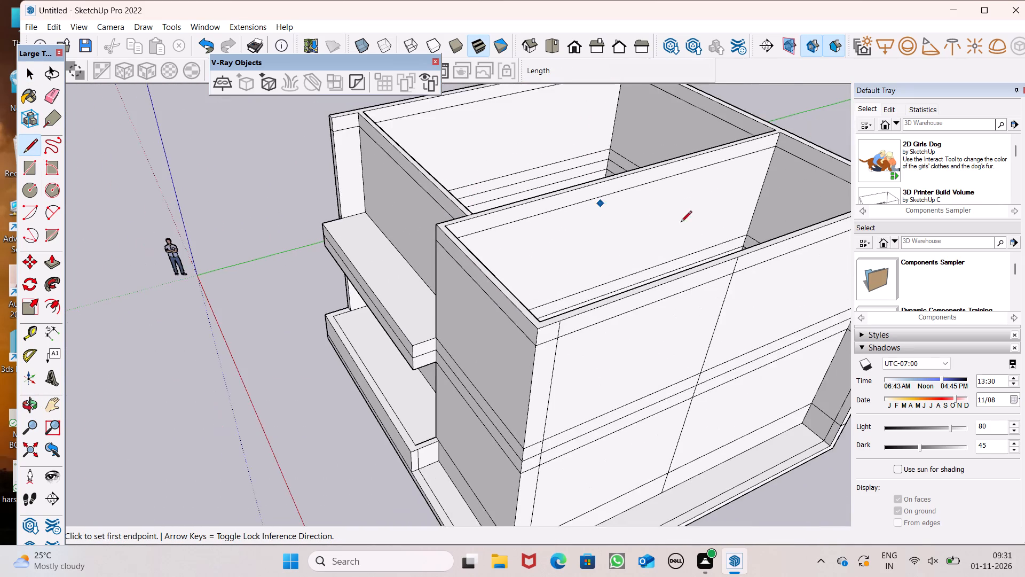
scroll(705, 241, up, 1)
middle_drag(703, 241, 586, 288)
scroll(606, 226, down, 4)
middle_drag(643, 314, 427, 402)
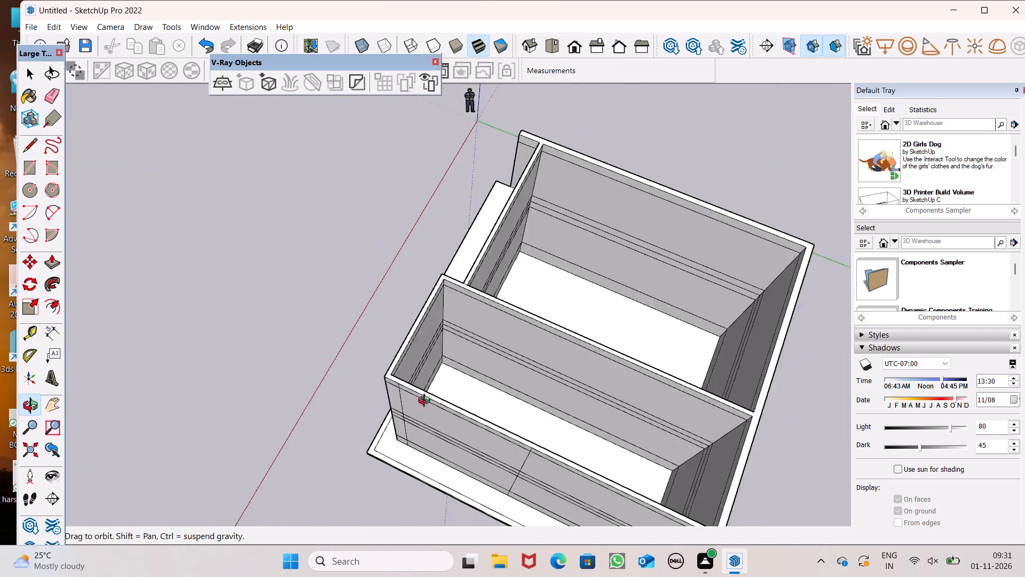
middle_drag(427, 402, 298, 384)
scroll(575, 380, down, 5)
middle_drag(573, 386, 502, 378)
scroll(517, 333, down, 5)
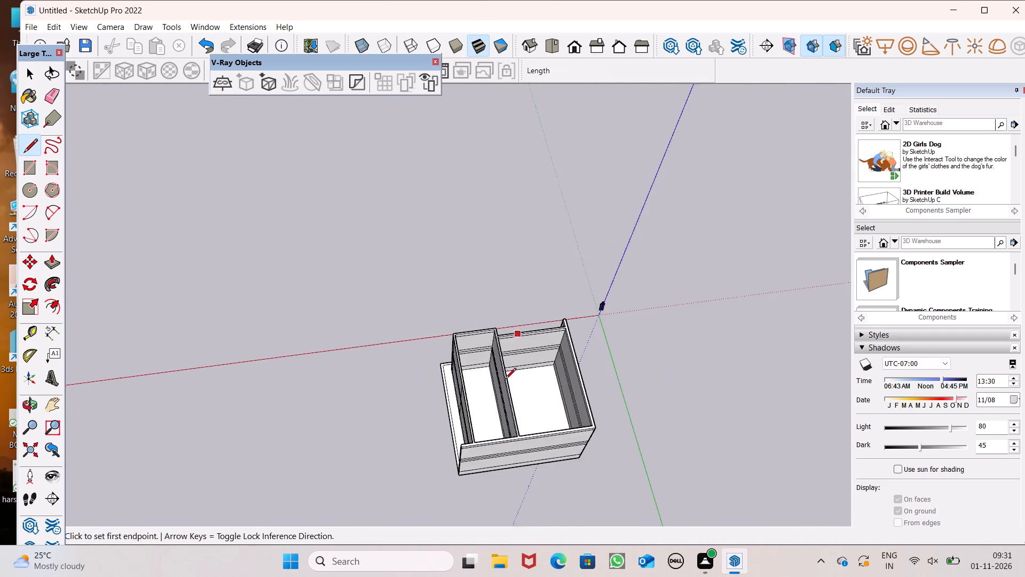
middle_drag(480, 421, 652, 295)
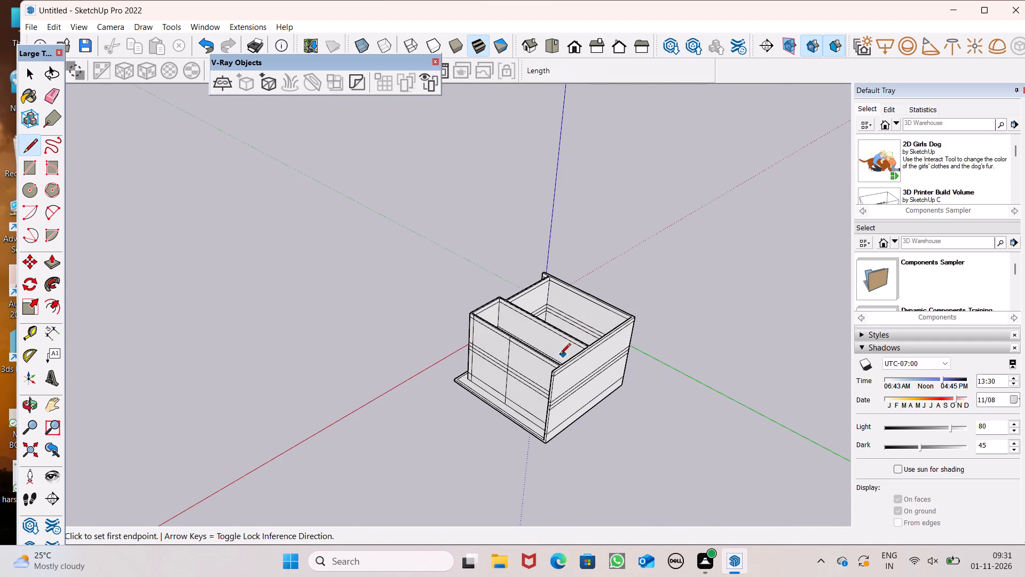
middle_drag(534, 370, 675, 295)
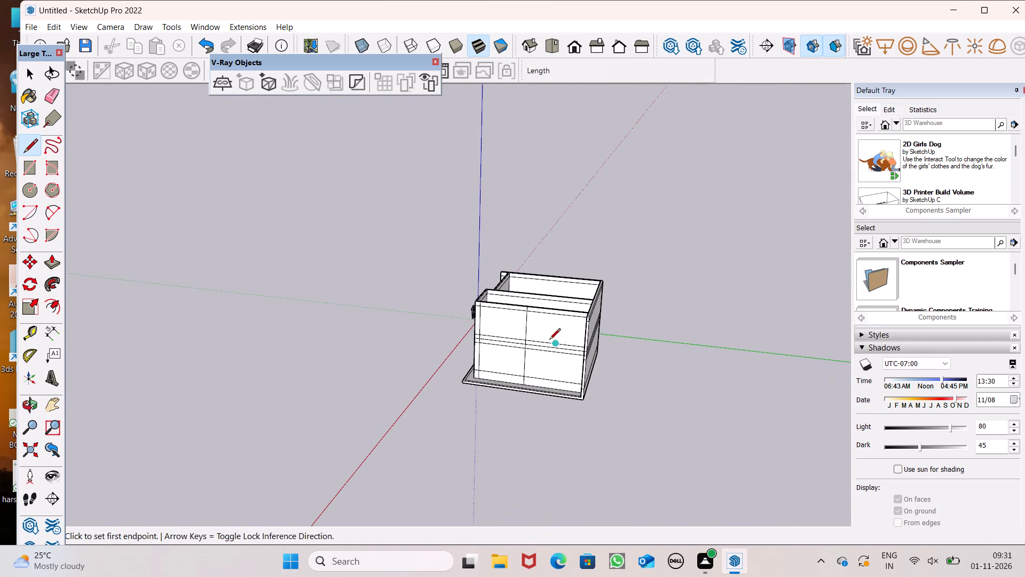
scroll(549, 340, up, 1)
middle_drag(549, 340, 339, 451)
scroll(522, 298, down, 2)
middle_drag(502, 342, 497, 347)
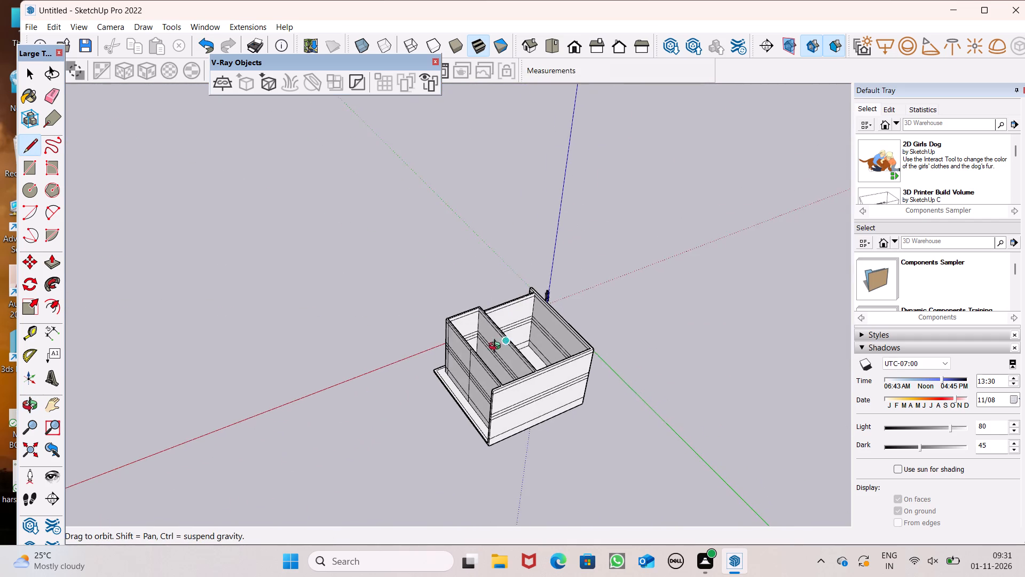
middle_drag(497, 347, 369, 359)
scroll(524, 316, down, 4)
middle_drag(508, 340, 455, 370)
scroll(455, 370, up, 9)
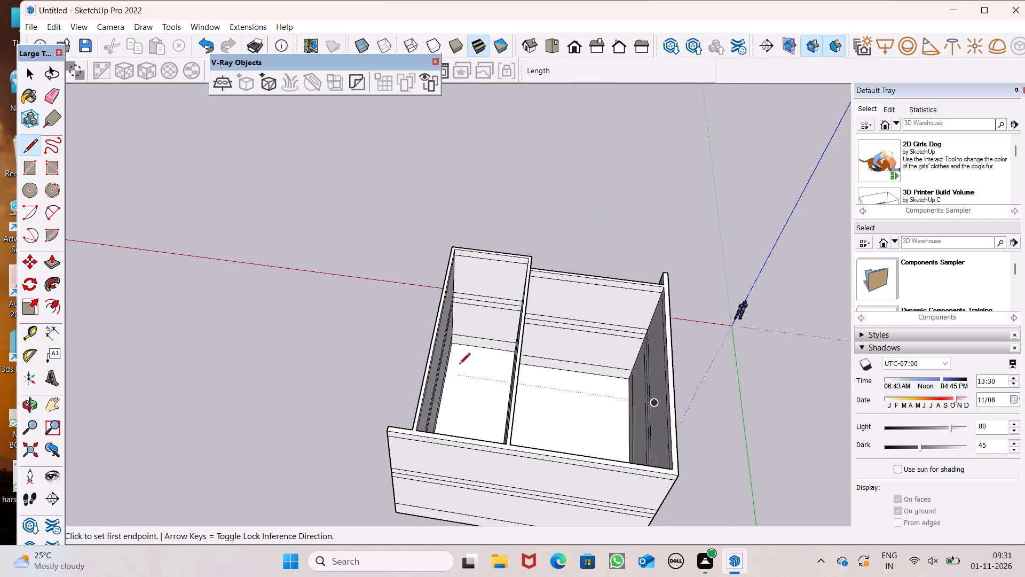
Draw a line across the narrow room's outer side wall top, from the exterior vertical line's upper end to the inner edge.
scroll(491, 290, down, 3)
scroll(456, 333, up, 8)
middle_drag(475, 357, 464, 350)
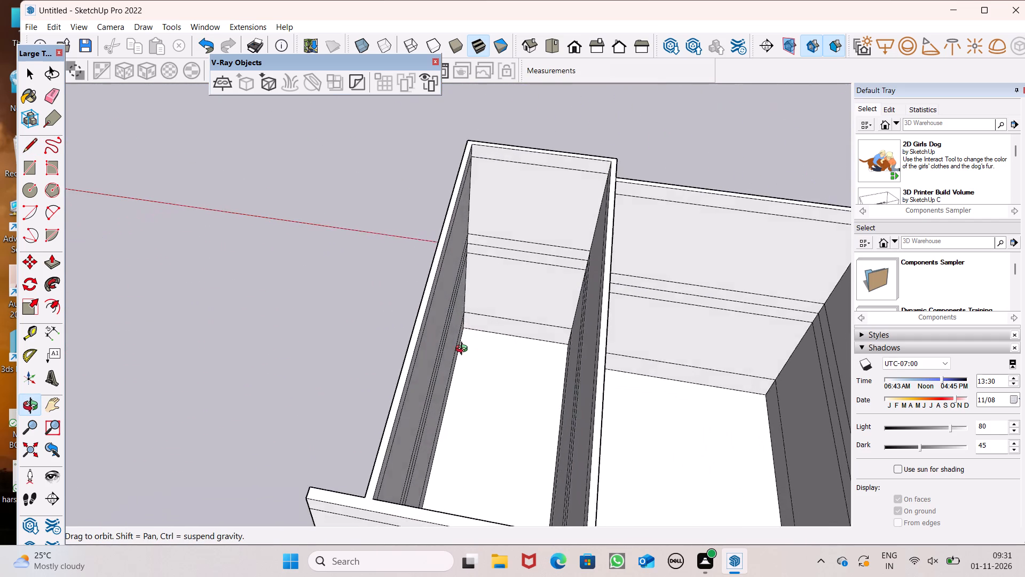
middle_drag(464, 350, 644, 314)
scroll(534, 246, up, 12)
scroll(490, 197, down, 7)
click(455, 188)
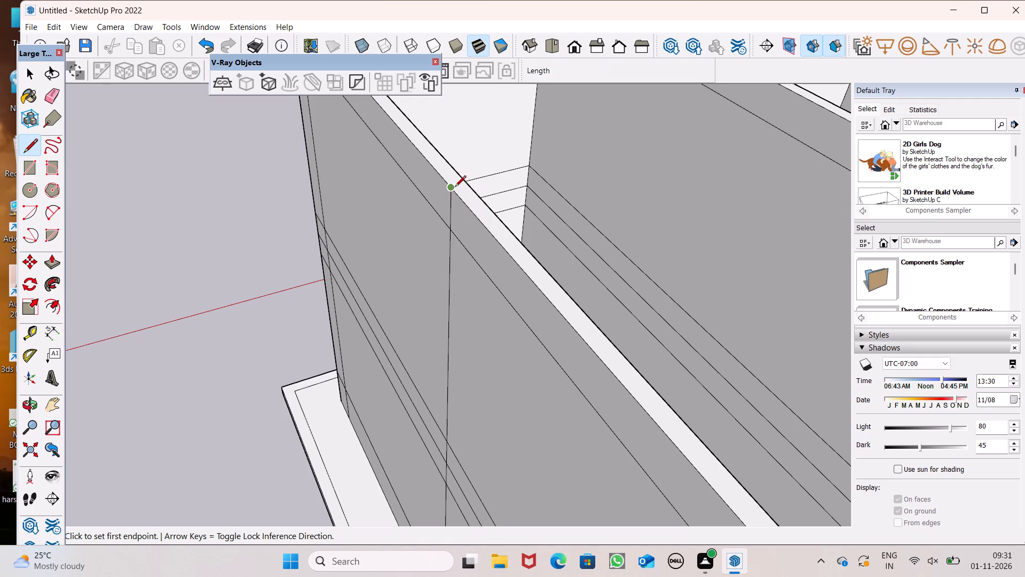
click(465, 182)
Draw a vertical line down the inner face of the narrow room's outer side wall, from the wall-top dividing line to the floor.
middle_drag(514, 240, 450, 267)
scroll(445, 264, up, 1)
scroll(577, 158, down, 5)
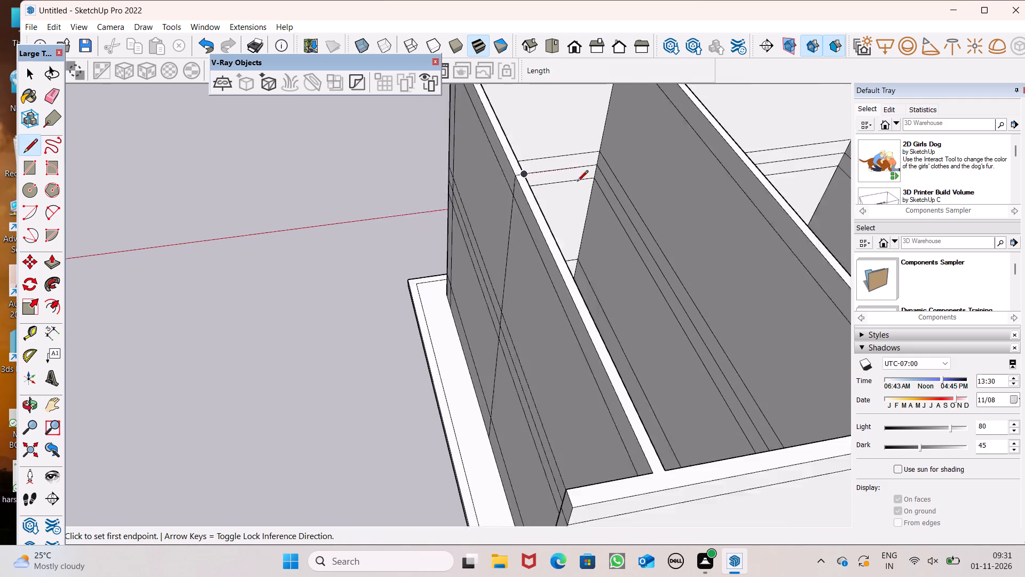
scroll(577, 182, down, 2)
middle_drag(582, 274, 394, 271)
scroll(502, 223, up, 4)
scroll(488, 198, down, 2)
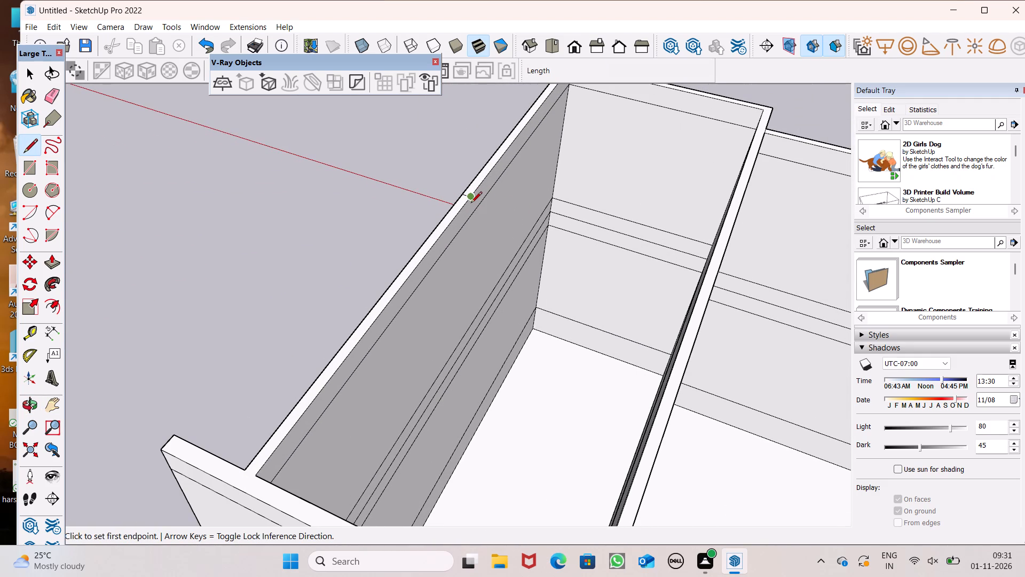
click(470, 200)
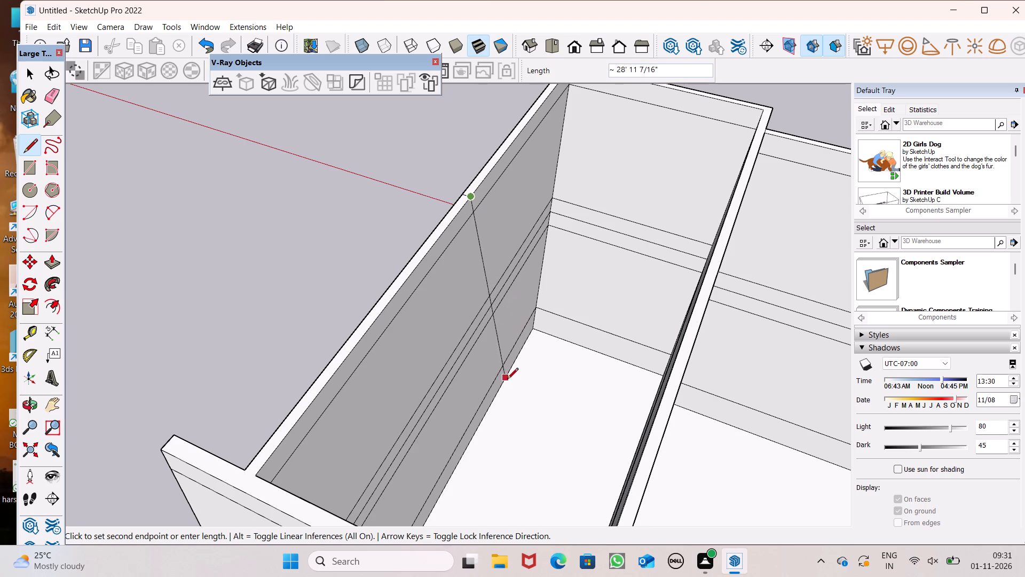
scroll(496, 400, up, 8)
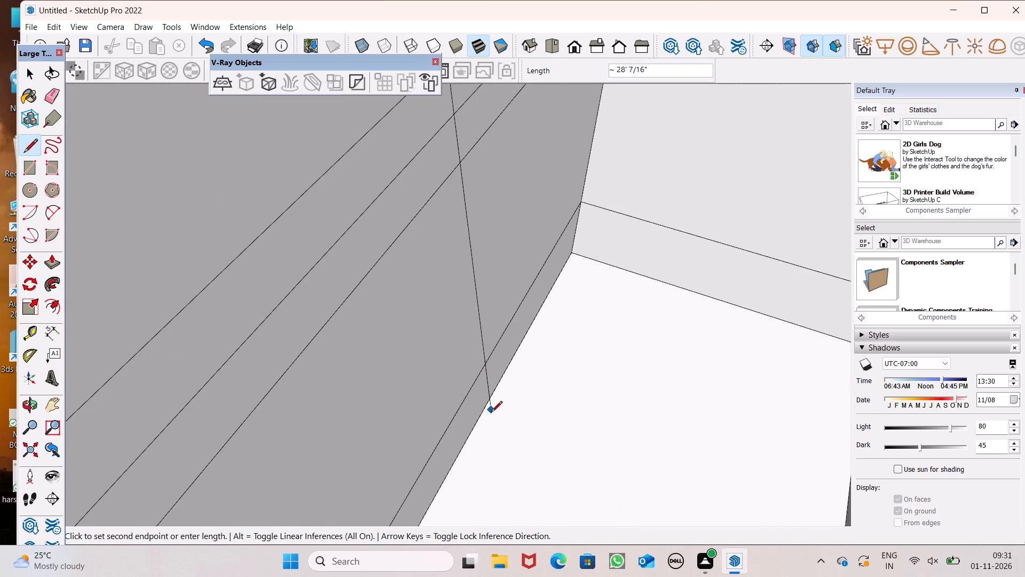
scroll(507, 368, down, 9)
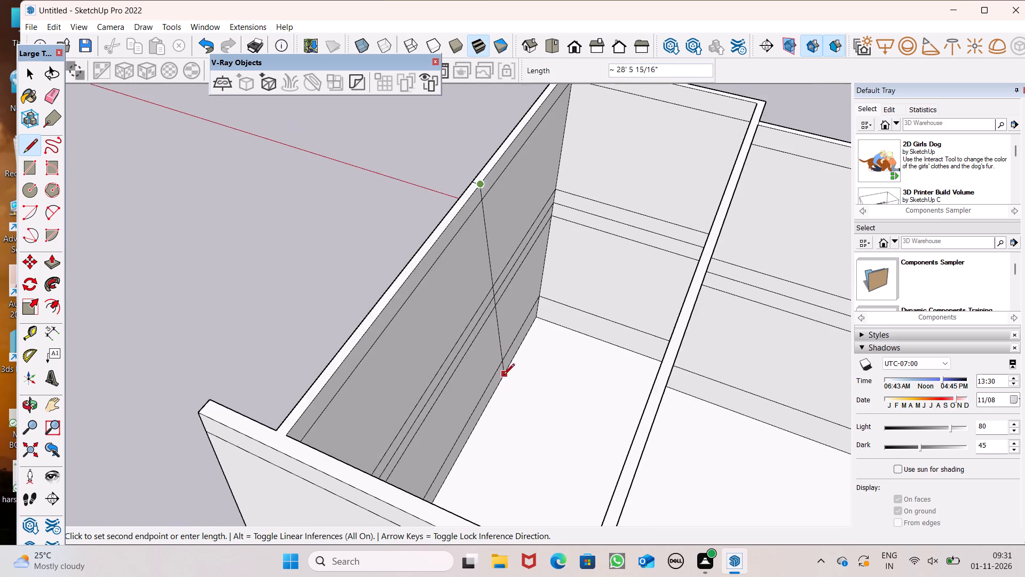
middle_drag(503, 379, 464, 368)
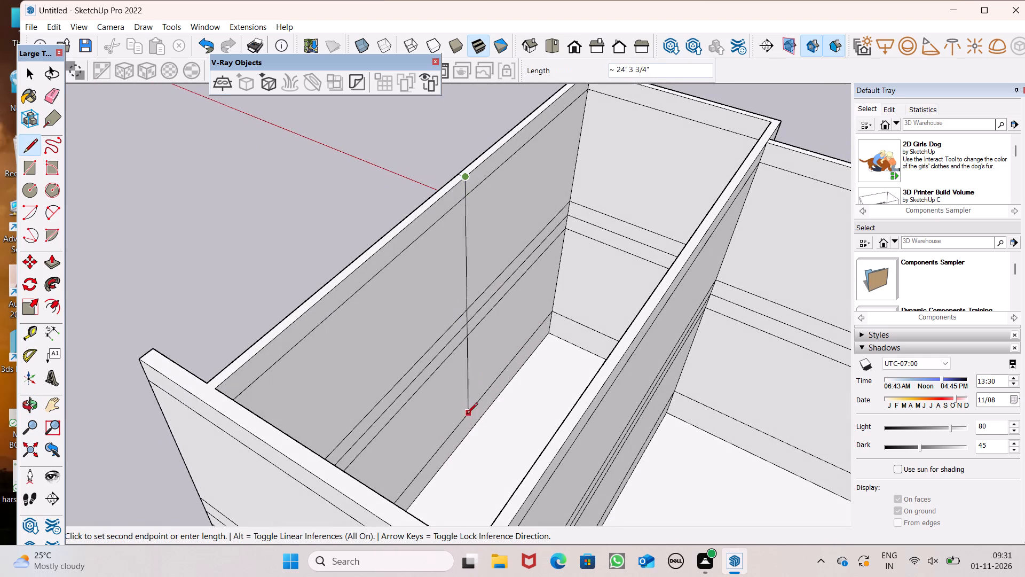
click(459, 462)
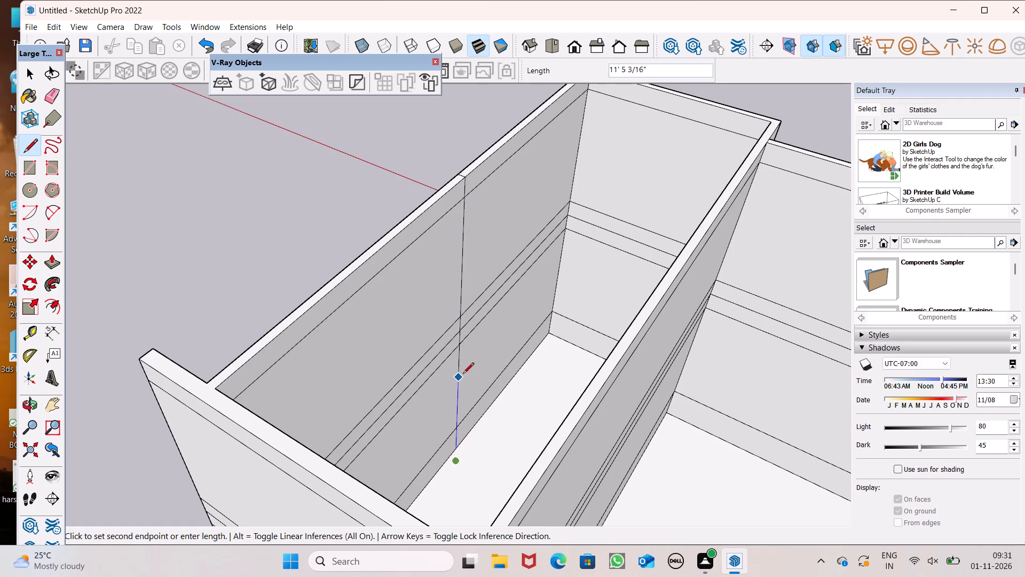
scroll(463, 375, down, 4)
middle_drag(485, 376, 554, 433)
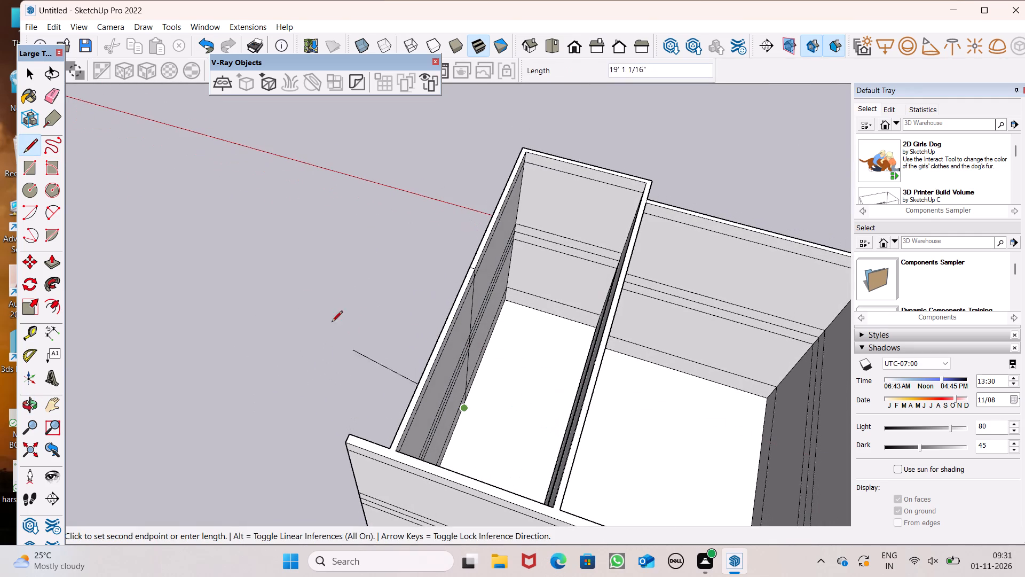
key(space)
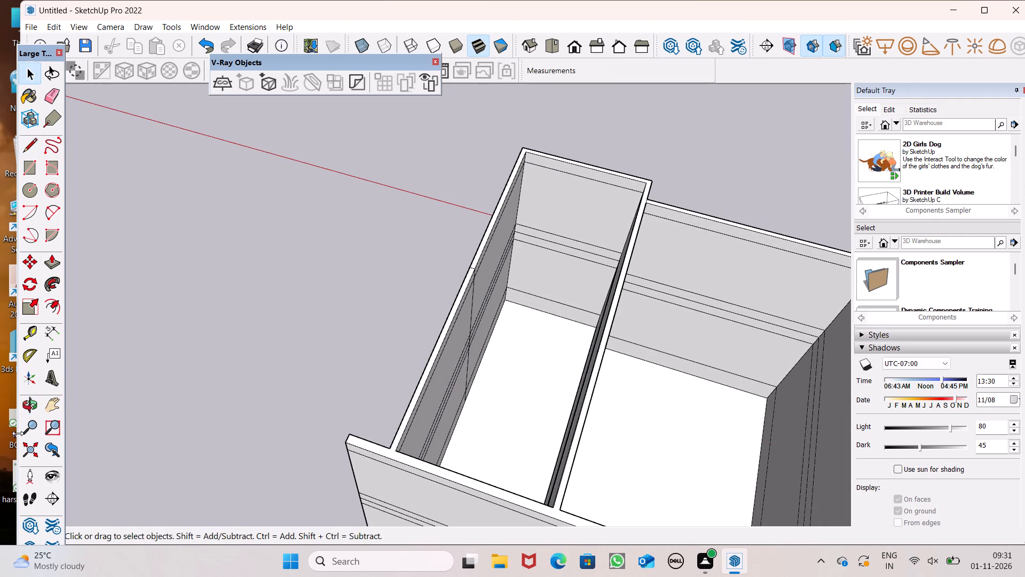
Place a guide across the narrow room's floor, 16' 6 7/8" from the end wall near the red axis, aligned with the inner vertical line.
click(30, 328)
scroll(353, 400, down, 2)
middle_drag(544, 520, 735, 471)
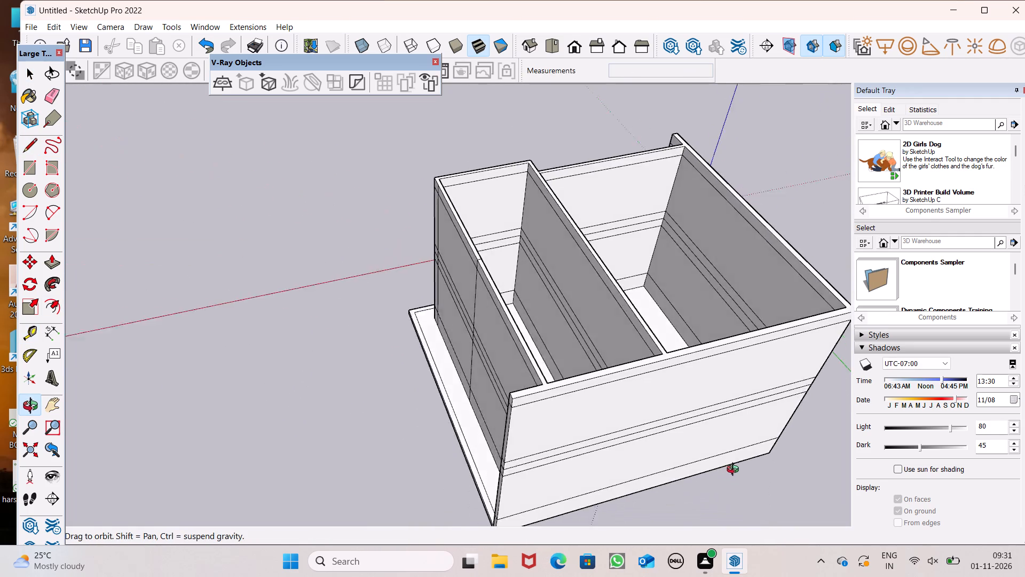
middle_drag(735, 471, 741, 470)
middle_drag(698, 427, 473, 531)
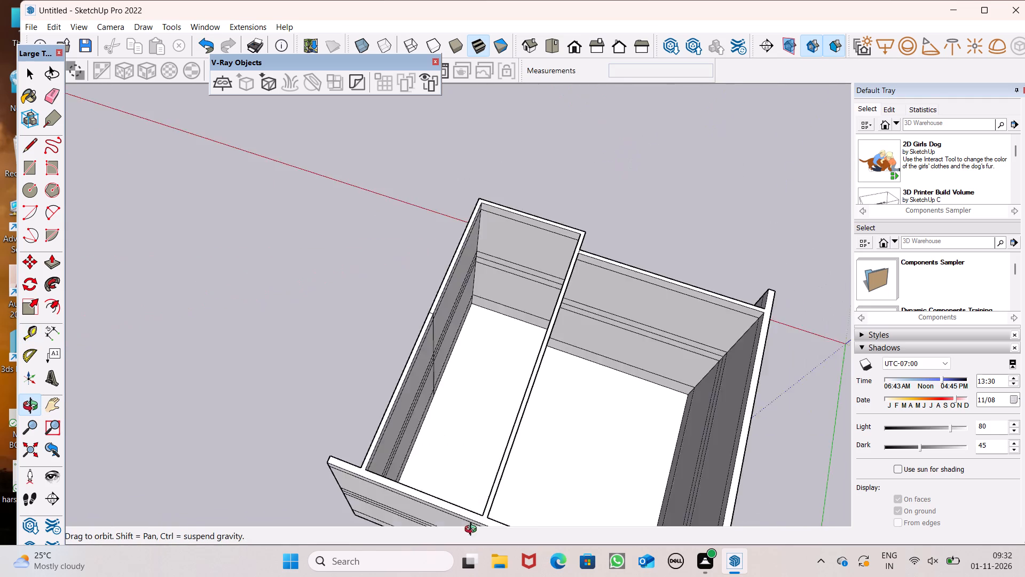
middle_drag(473, 531, 611, 506)
scroll(514, 276, up, 9)
scroll(489, 346, down, 6)
middle_drag(485, 451, 457, 399)
scroll(506, 311, down, 3)
scroll(489, 371, up, 4)
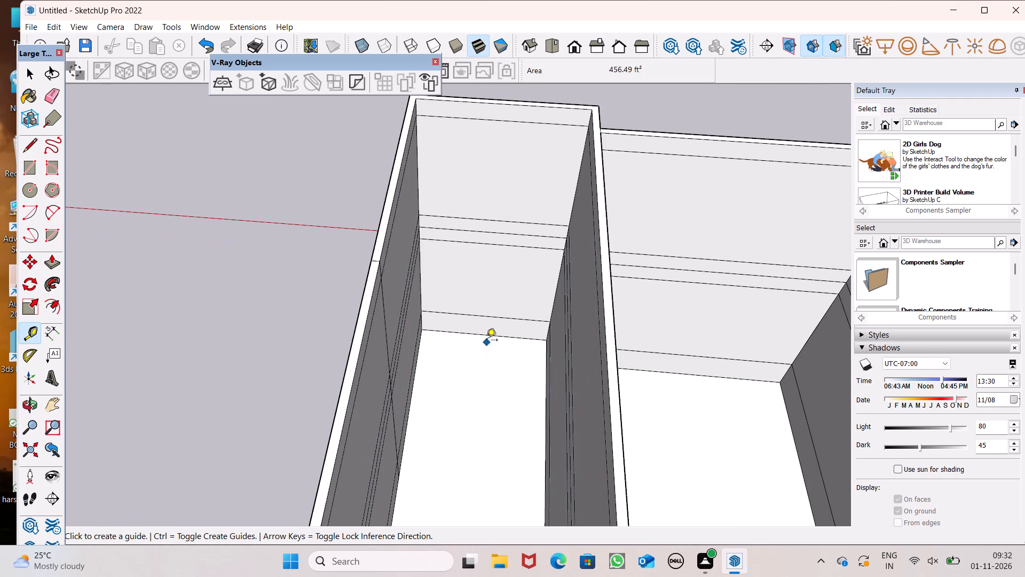
click(486, 337)
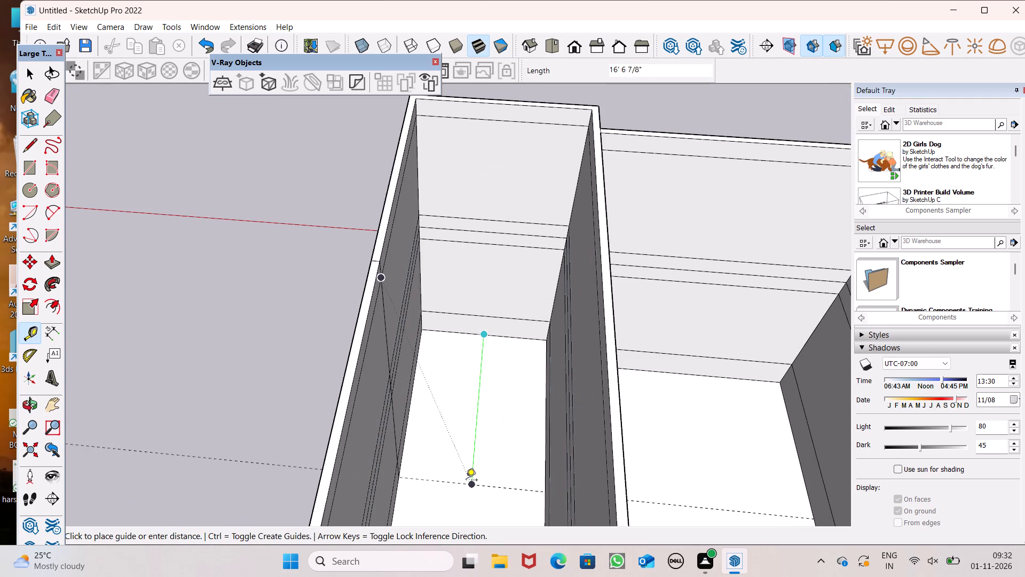
click(466, 481)
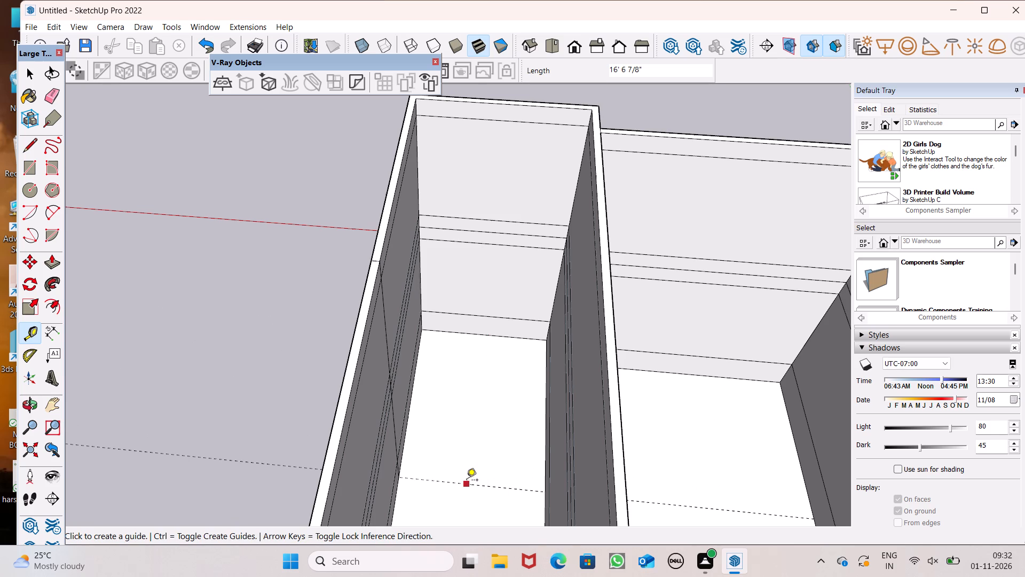
Examine the guide against the outer side wall's dividing line and the open rooms from around and above the building.
scroll(492, 431, down, 7)
middle_drag(400, 515, 818, 339)
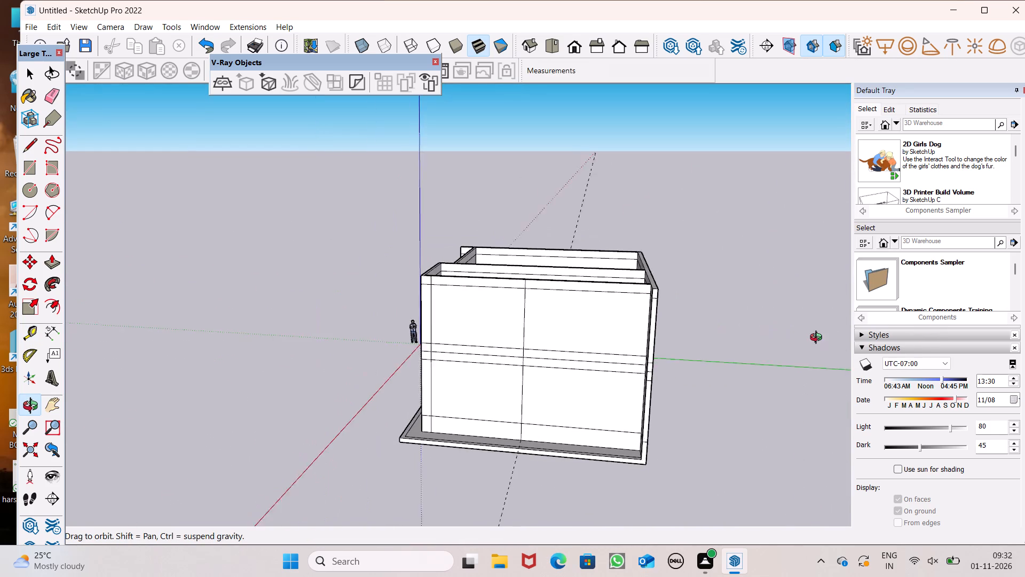
middle_drag(818, 339, 776, 316)
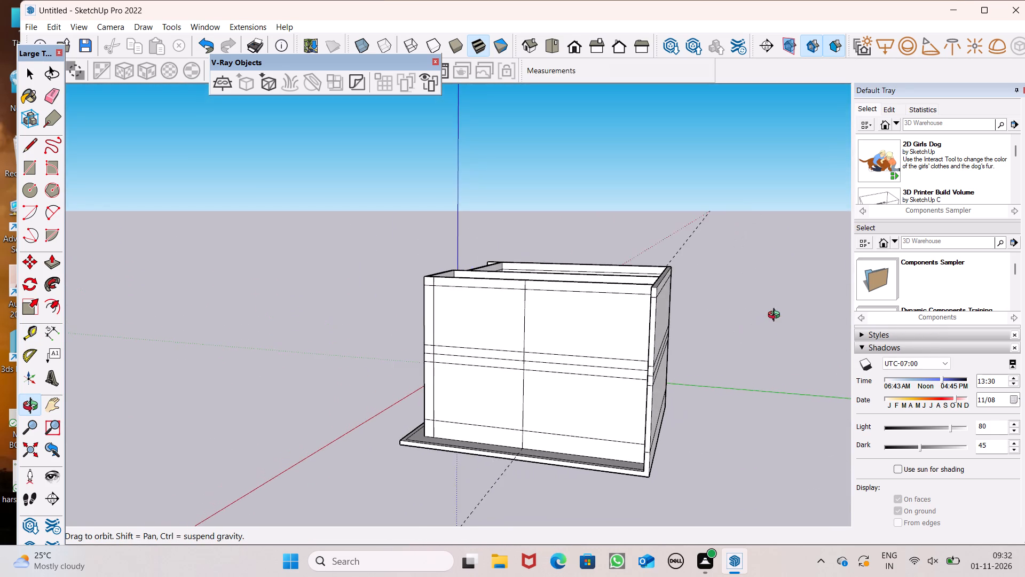
middle_drag(776, 316, 734, 411)
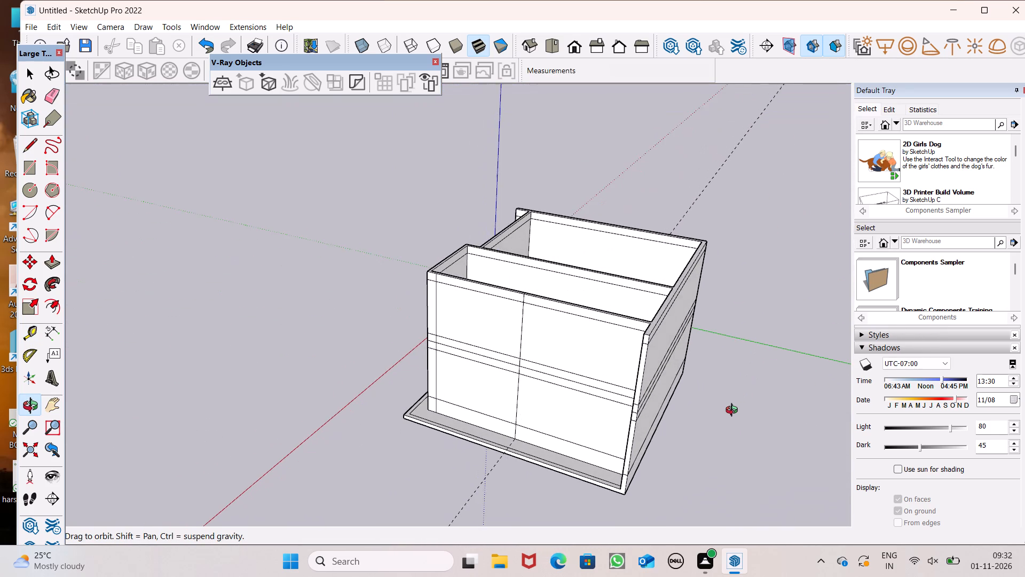
middle_drag(734, 411, 718, 447)
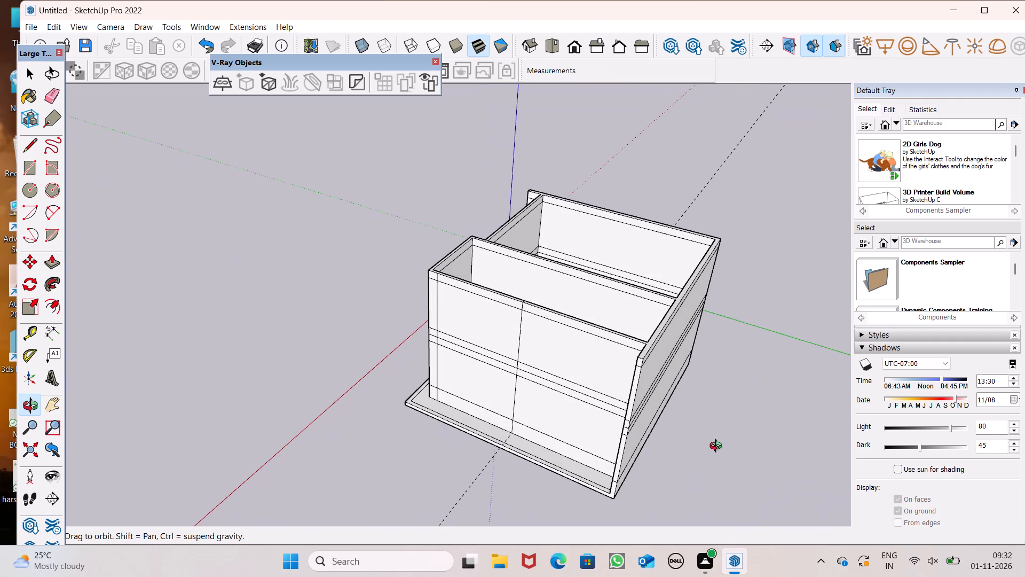
middle_drag(718, 447, 710, 446)
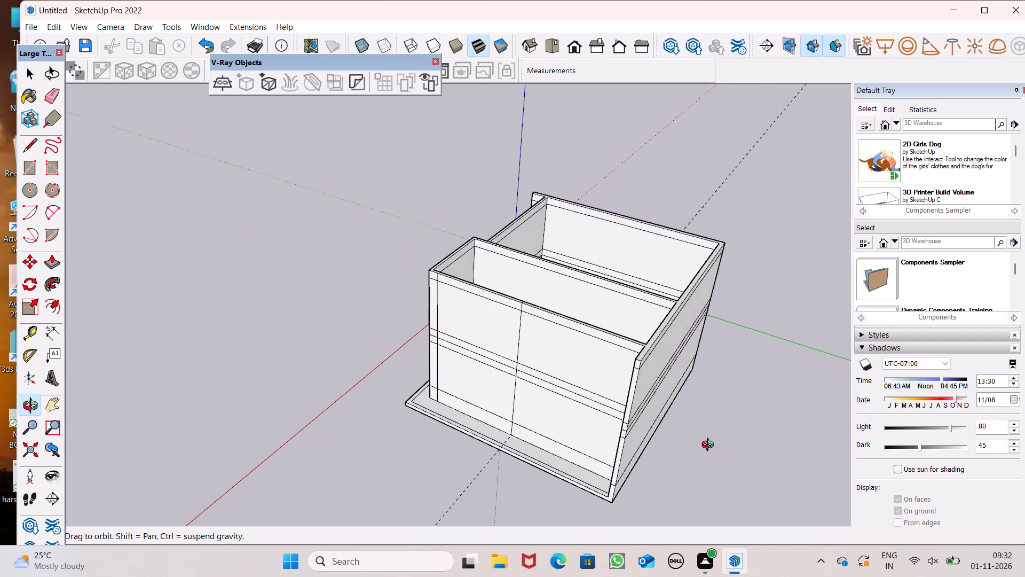
middle_drag(710, 446, 435, 556)
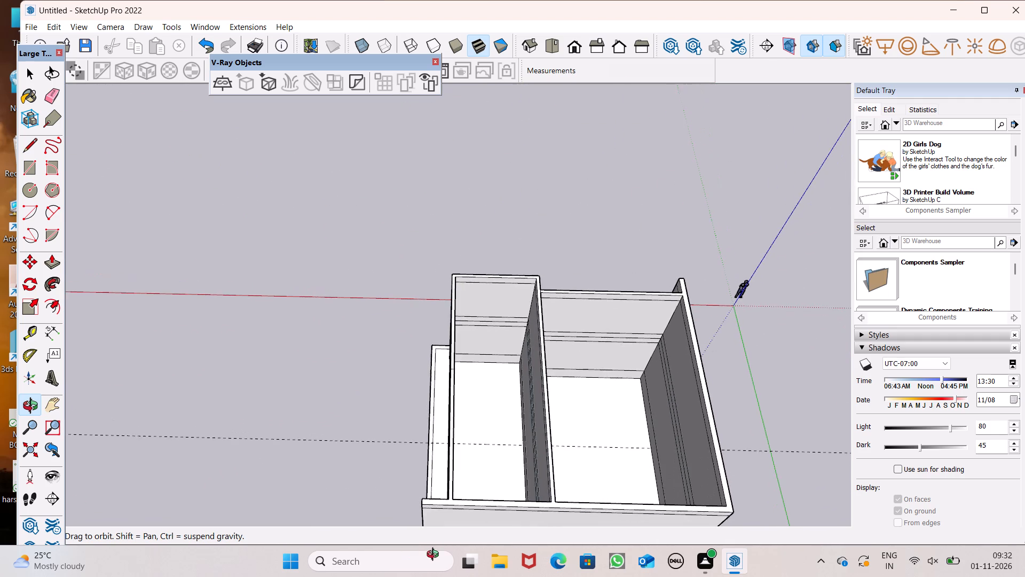
middle_drag(435, 556, 447, 556)
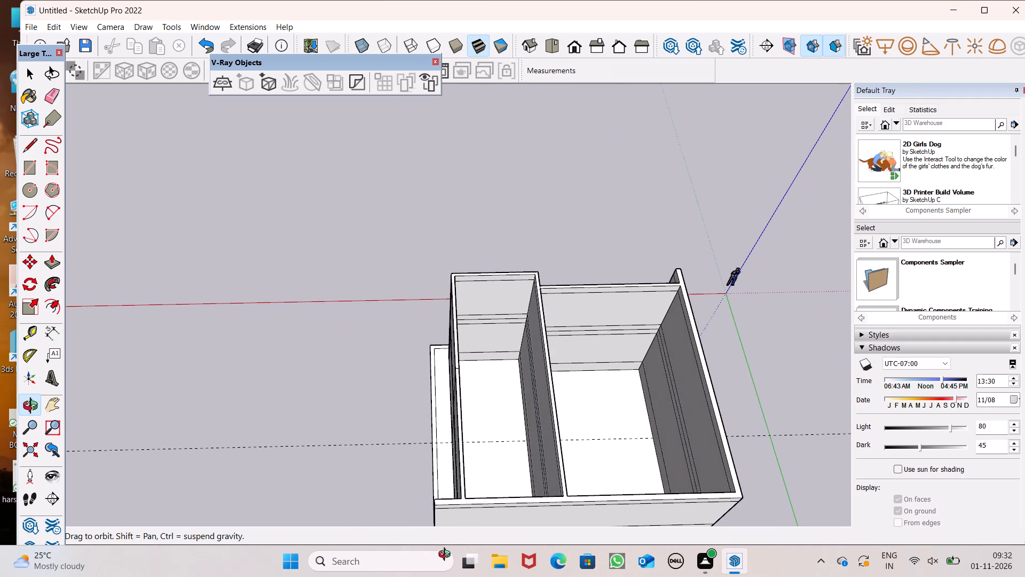
middle_drag(447, 556, 440, 550)
Add a second guide parallel to the floor guide, offset 6" toward the end wall near the red axis.
scroll(482, 421, up, 2)
scroll(482, 421, down, 2)
middle_drag(483, 434, 462, 449)
scroll(464, 452, up, 7)
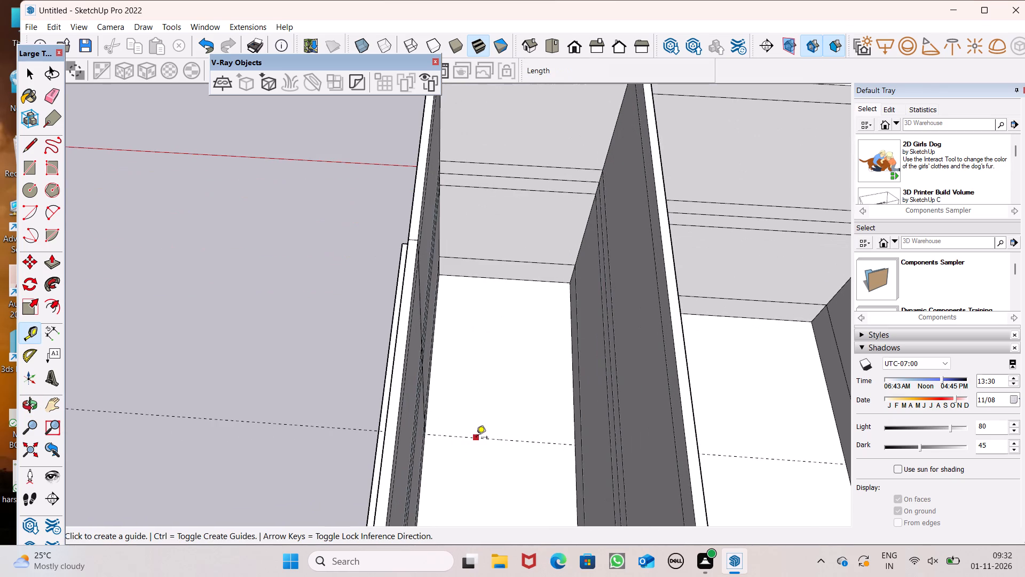
drag(476, 438, 475, 426)
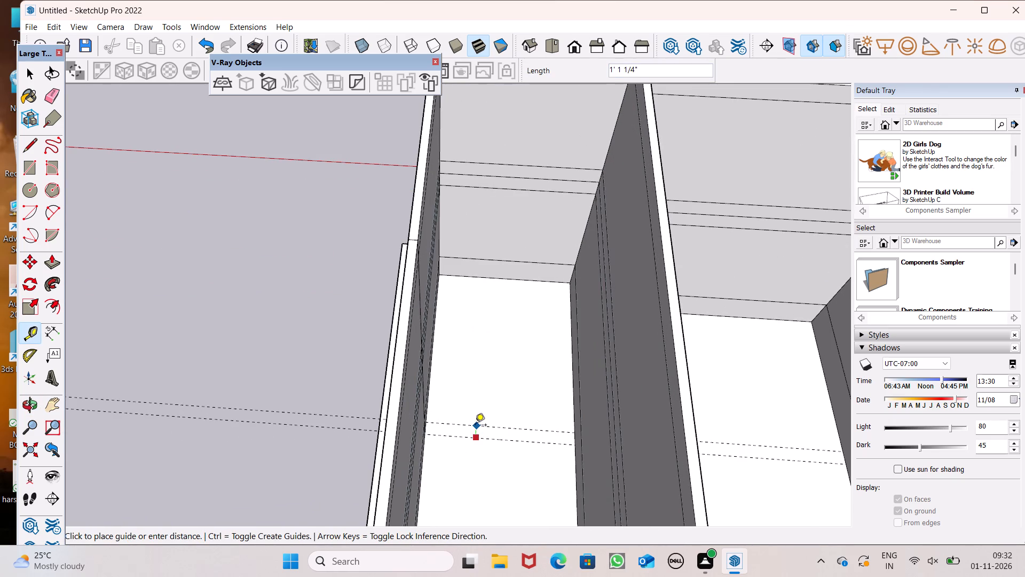
drag(475, 426, 475, 425)
text(6")
key(shift+quotedbl)
key(Return)
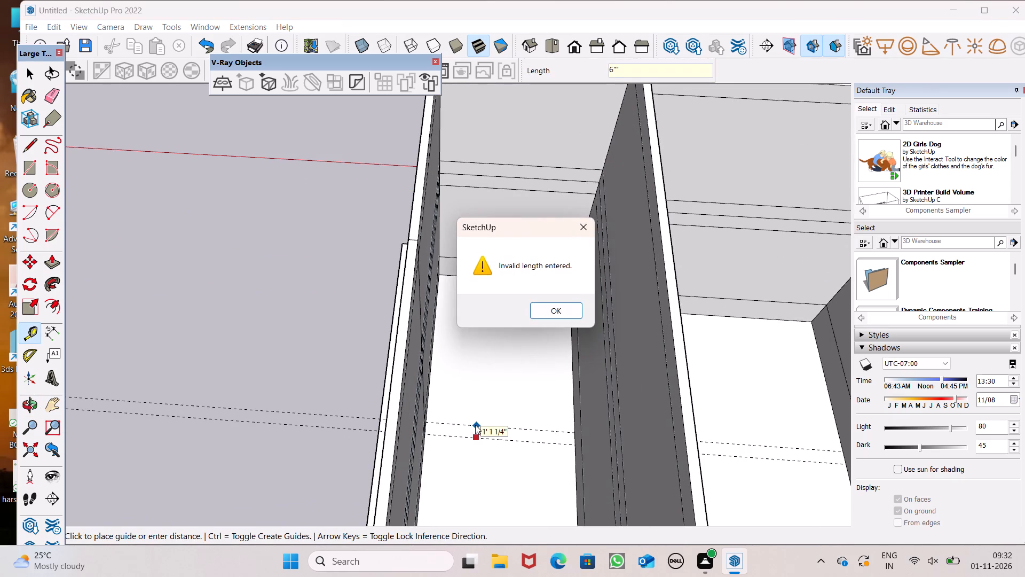
key(ctrl+z)
click(557, 310)
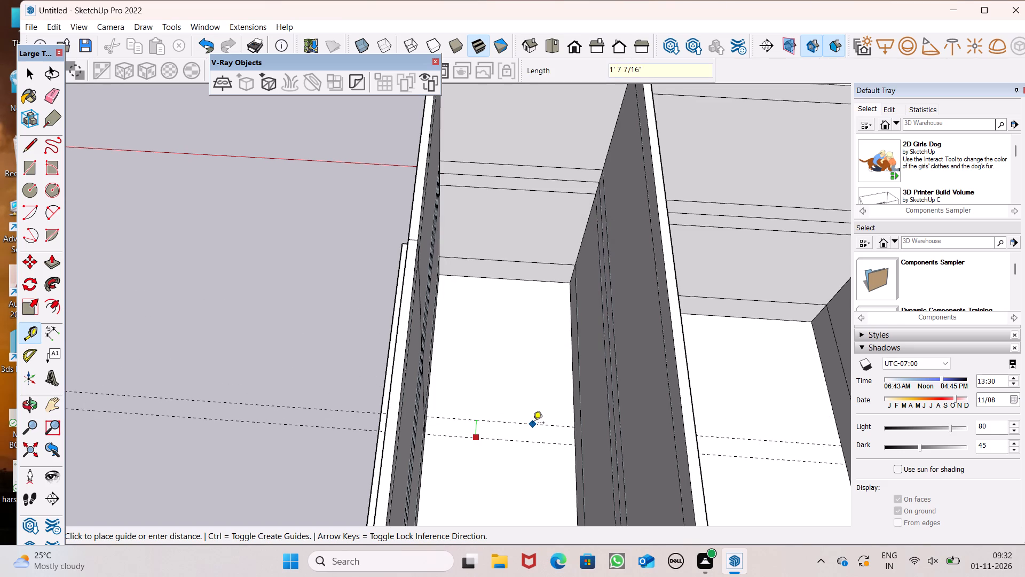
key(6)
key(shift+quotedbl)
key(Return)
key(space)
Draw a 6" by about 12' 9 1/4" rectangle across the narrow room's floor, starting at the guides' end on the outer side wall.
scroll(522, 427, down, 1)
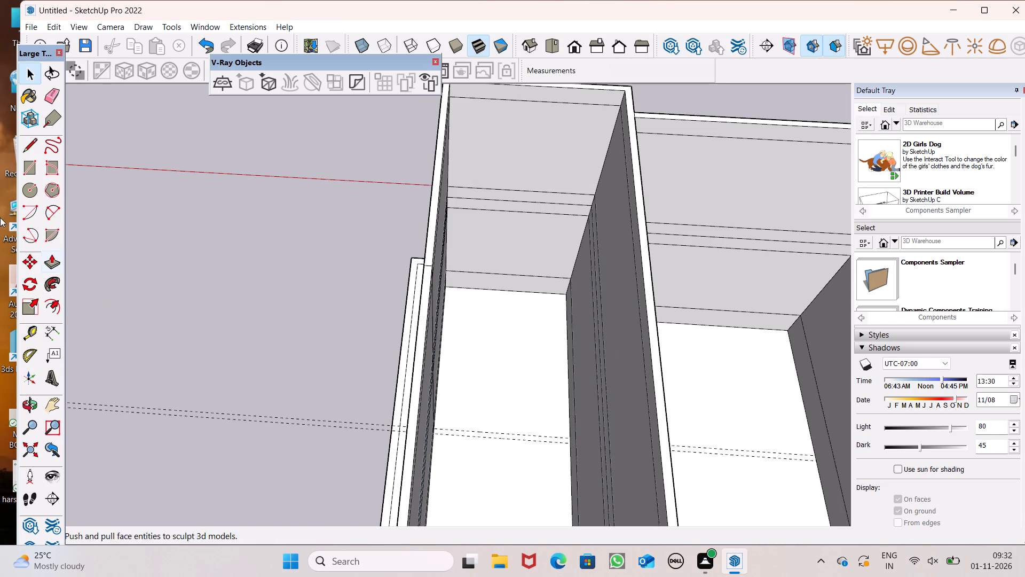
click(32, 165)
scroll(473, 414, up, 4)
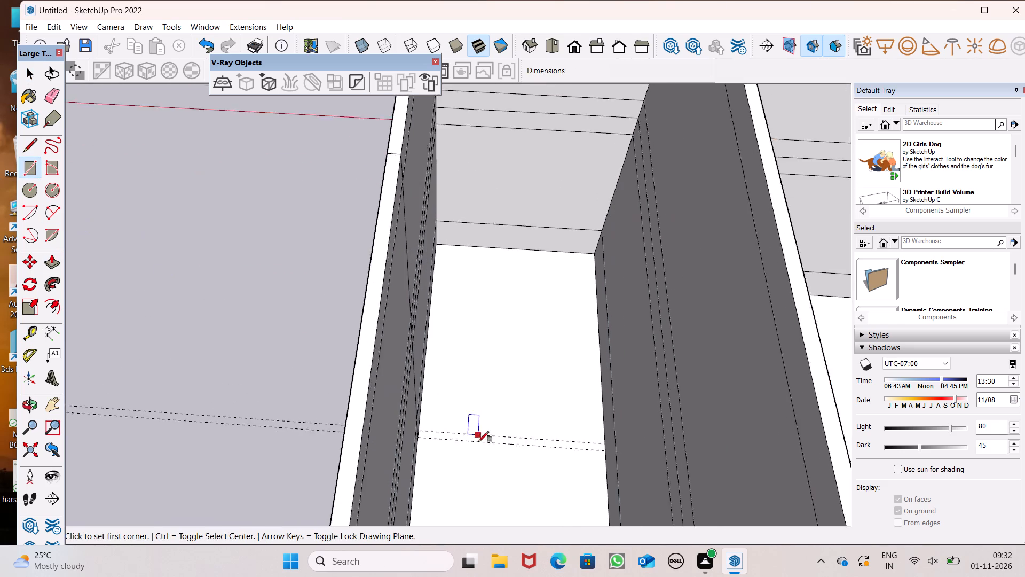
scroll(478, 442, up, 3)
scroll(380, 431, up, 6)
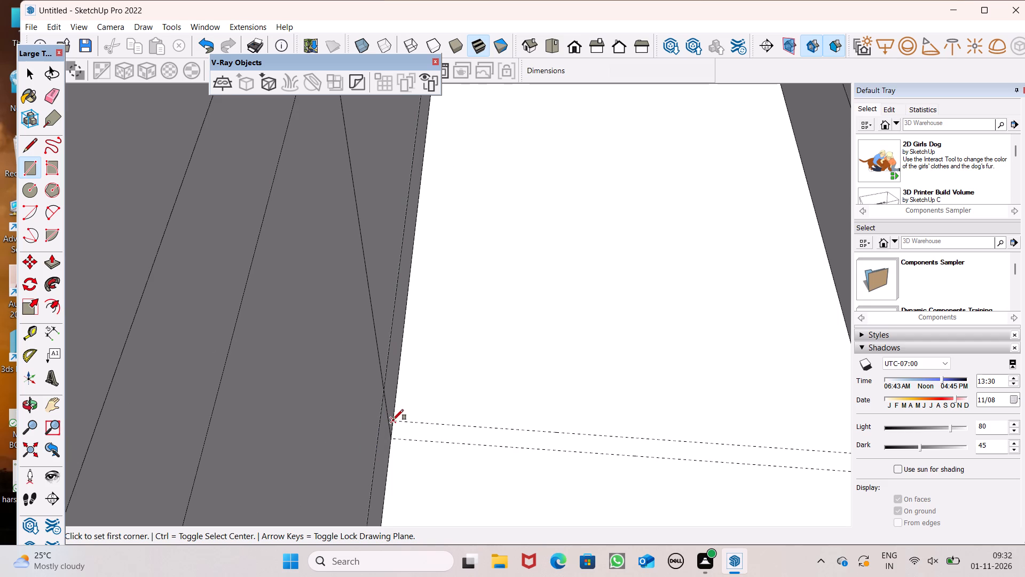
click(396, 421)
scroll(396, 421, down, 6)
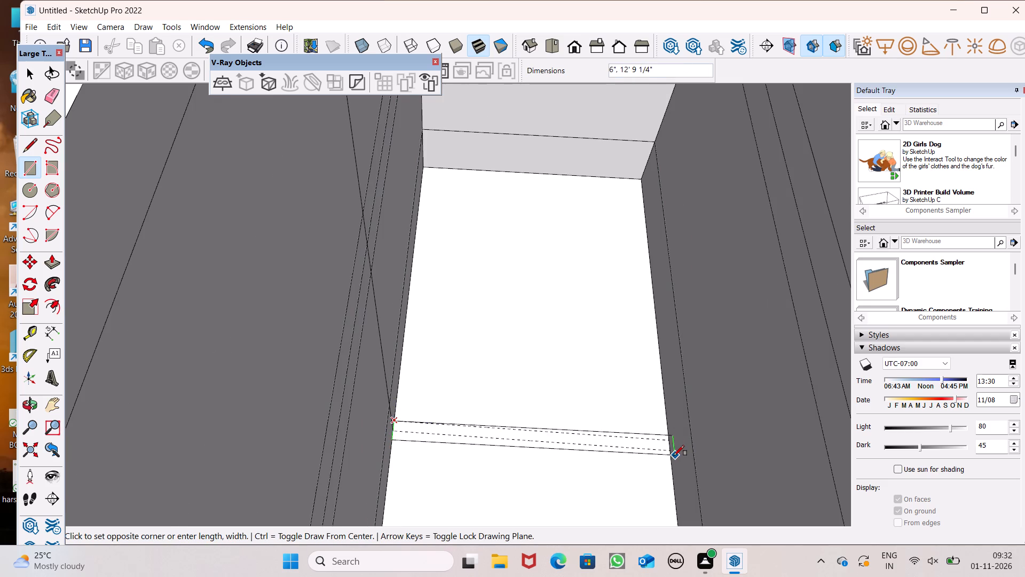
click(673, 455)
scroll(644, 361, down, 9)
key(space)
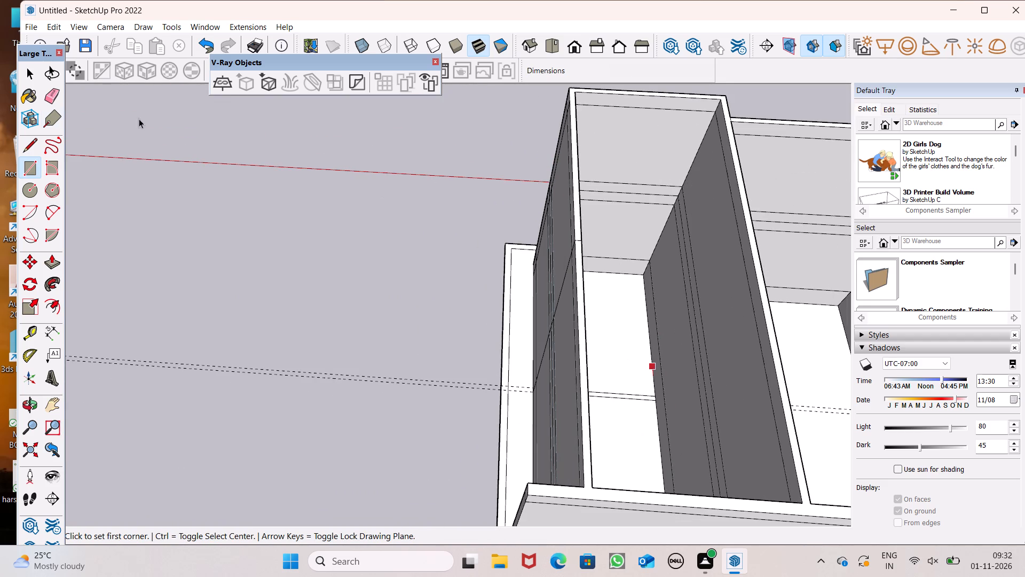
Erase both parallel guides crossing the building.
click(47, 89)
drag(442, 369, 457, 411)
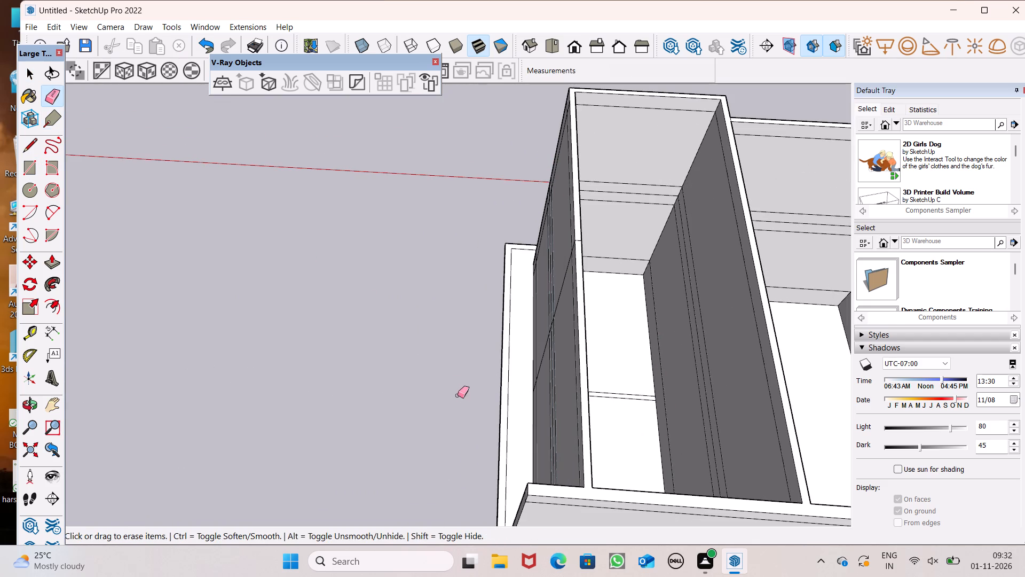
Push/Pull the 6" floor strip across the narrow room up into a partition reaching the bottom of the wall-top band.
middle_drag(503, 386, 439, 418)
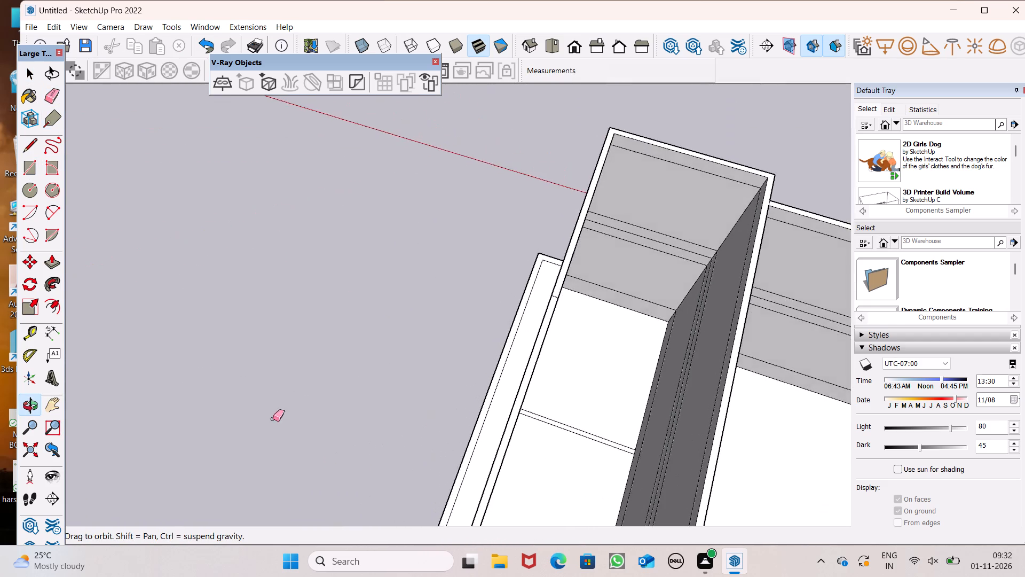
click(58, 263)
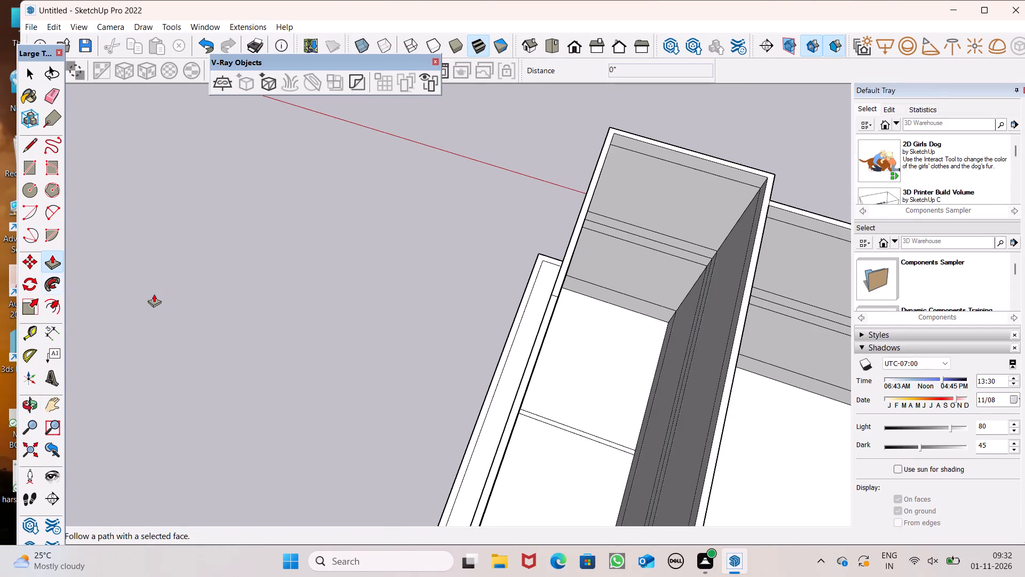
scroll(154, 294, down, 3)
scroll(553, 453, up, 4)
scroll(495, 435, down, 1)
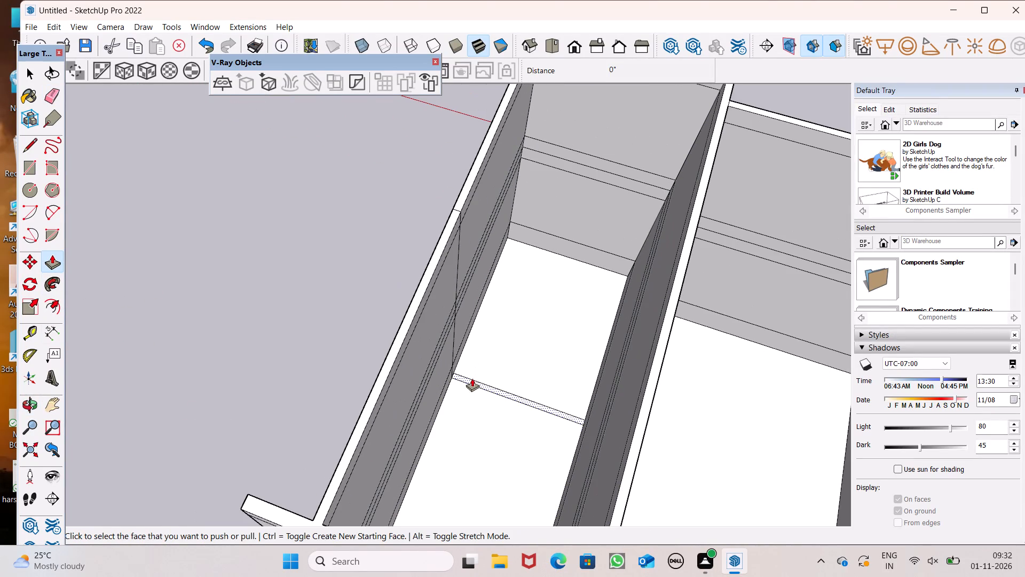
drag(468, 380, 427, 311)
click(427, 310)
drag(425, 306, 425, 303)
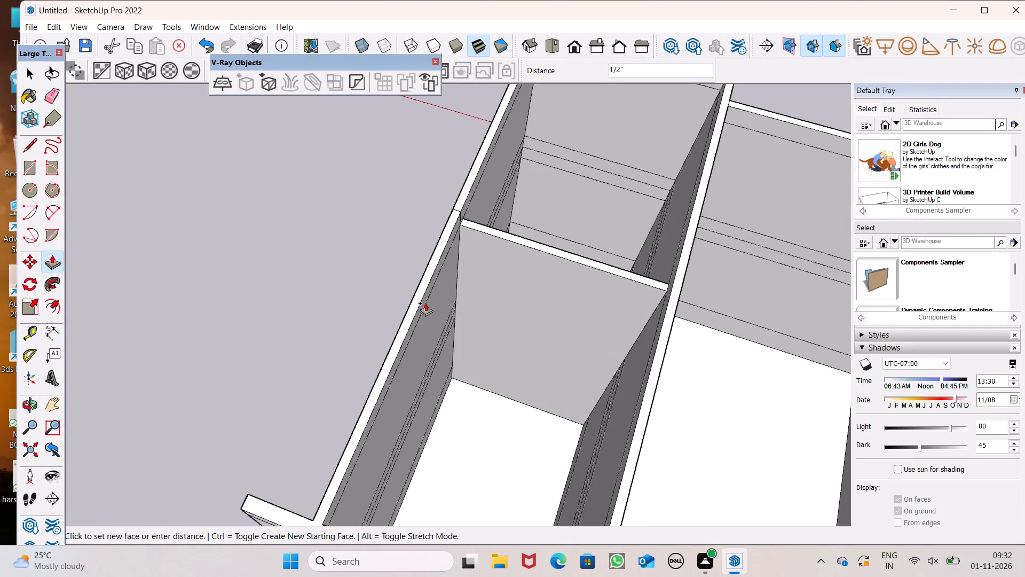
drag(425, 303, 421, 299)
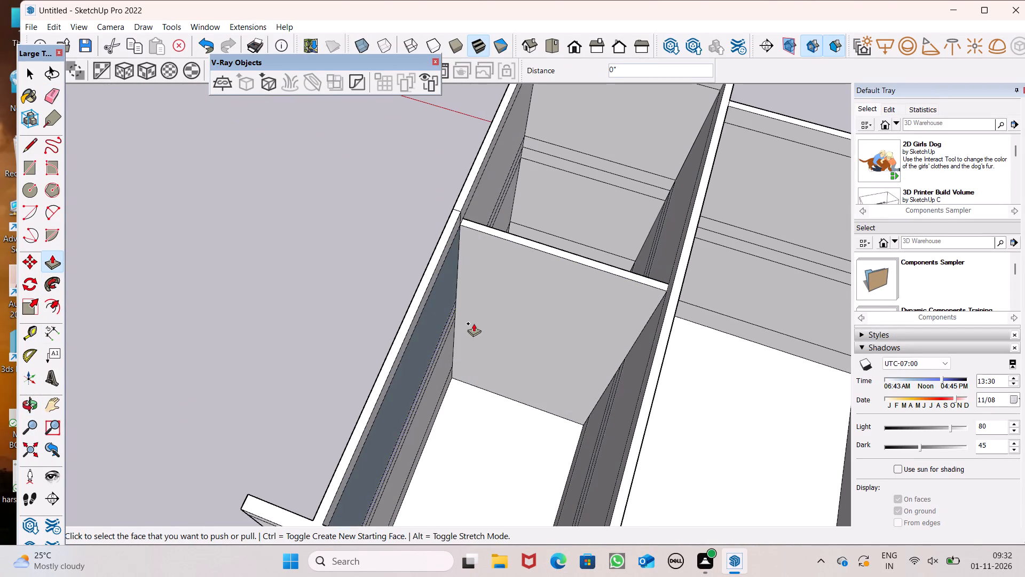
key(ctrl+z)
Extend the new cross partition's top face upward by 1'5" through the wall-top band.
scroll(476, 183, up, 3)
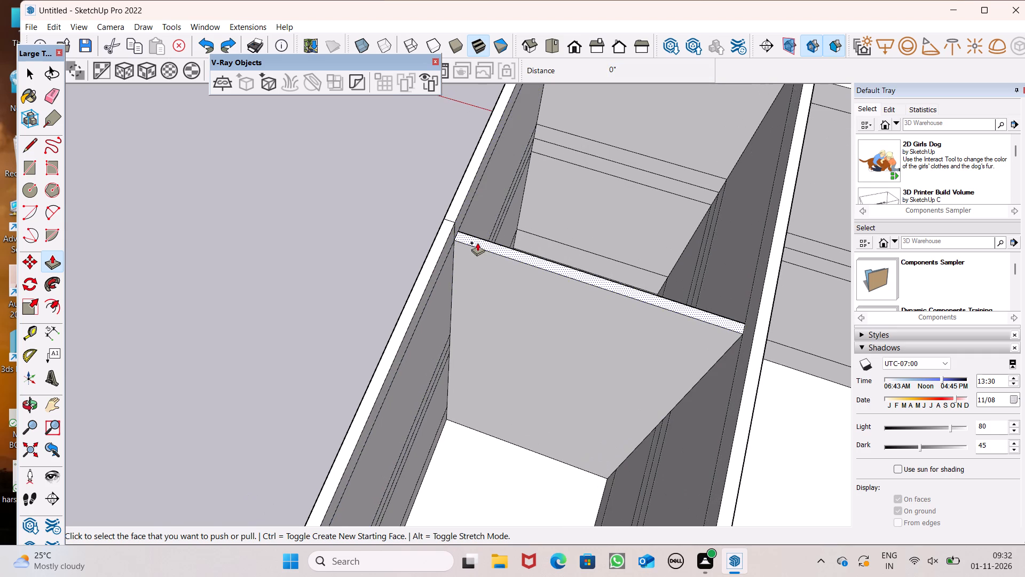
drag(475, 243, 436, 252)
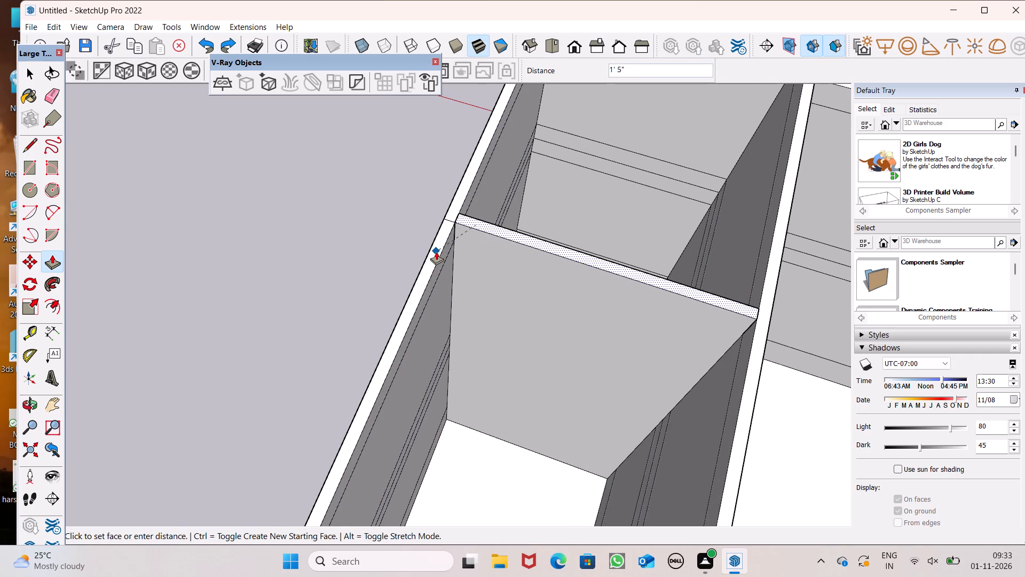
drag(436, 252, 437, 252)
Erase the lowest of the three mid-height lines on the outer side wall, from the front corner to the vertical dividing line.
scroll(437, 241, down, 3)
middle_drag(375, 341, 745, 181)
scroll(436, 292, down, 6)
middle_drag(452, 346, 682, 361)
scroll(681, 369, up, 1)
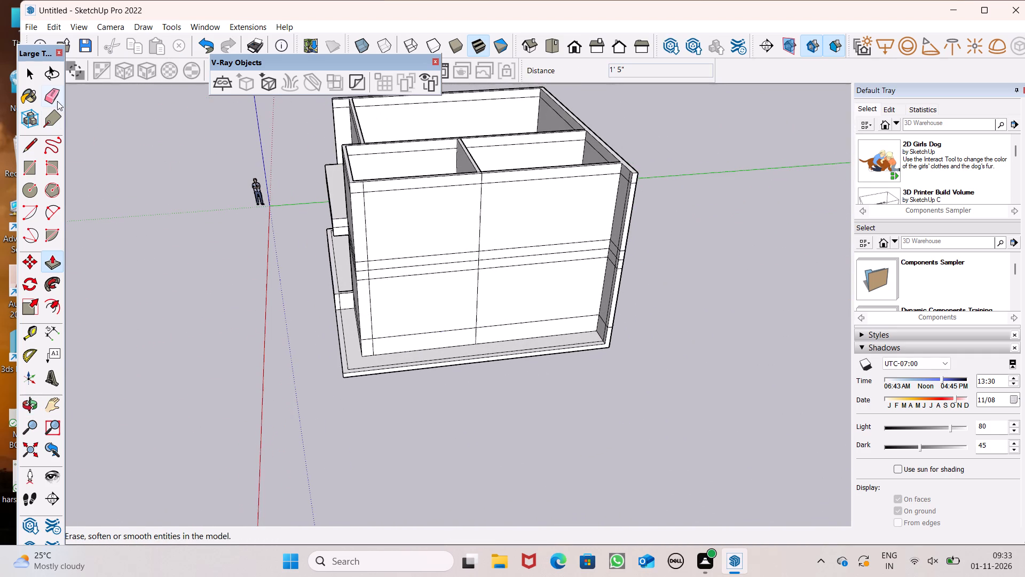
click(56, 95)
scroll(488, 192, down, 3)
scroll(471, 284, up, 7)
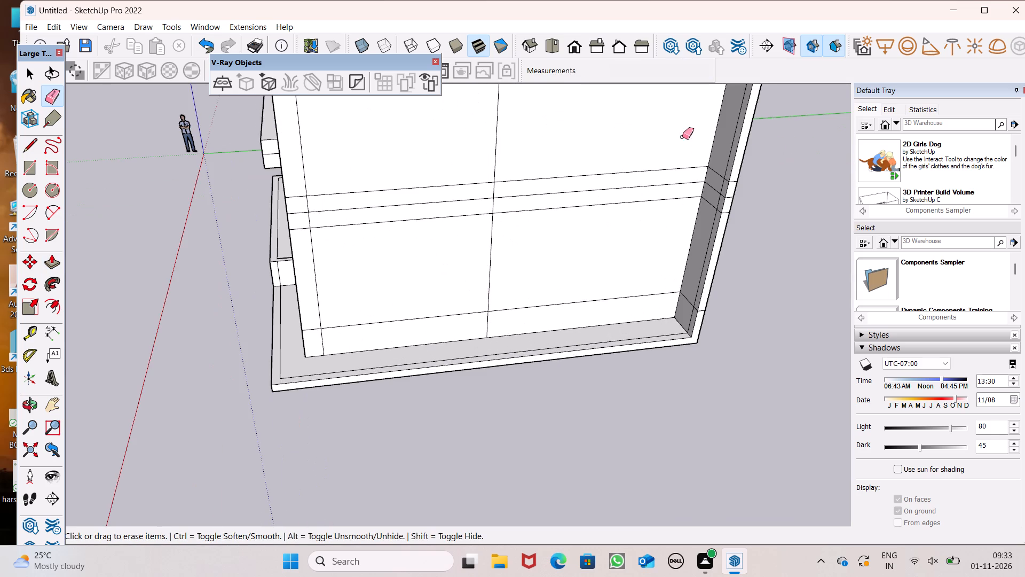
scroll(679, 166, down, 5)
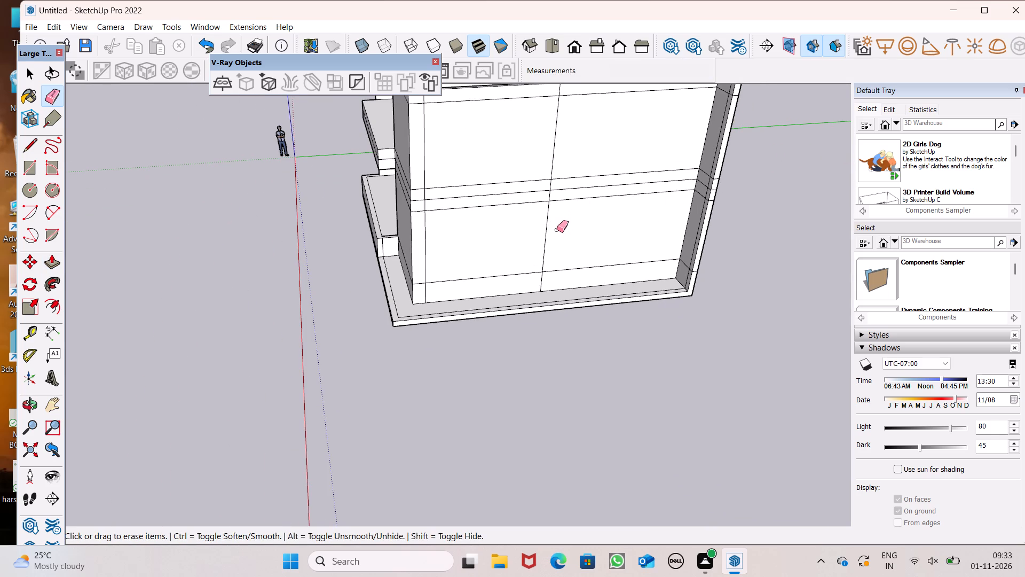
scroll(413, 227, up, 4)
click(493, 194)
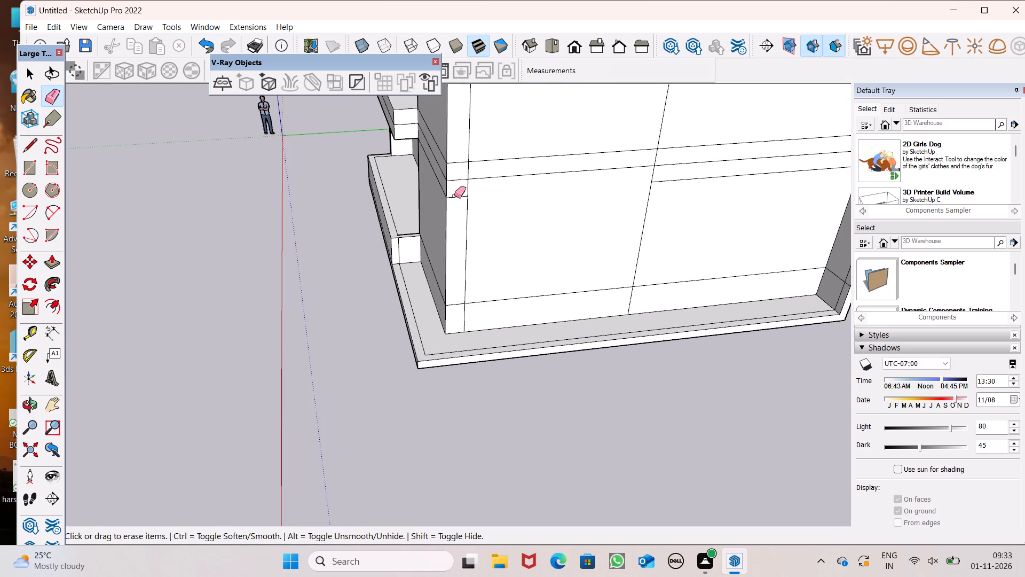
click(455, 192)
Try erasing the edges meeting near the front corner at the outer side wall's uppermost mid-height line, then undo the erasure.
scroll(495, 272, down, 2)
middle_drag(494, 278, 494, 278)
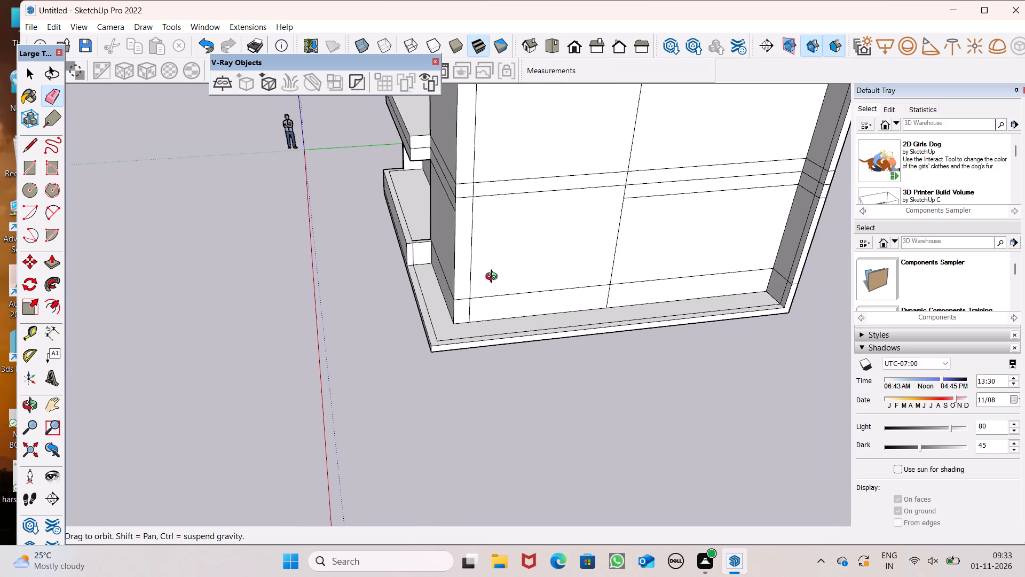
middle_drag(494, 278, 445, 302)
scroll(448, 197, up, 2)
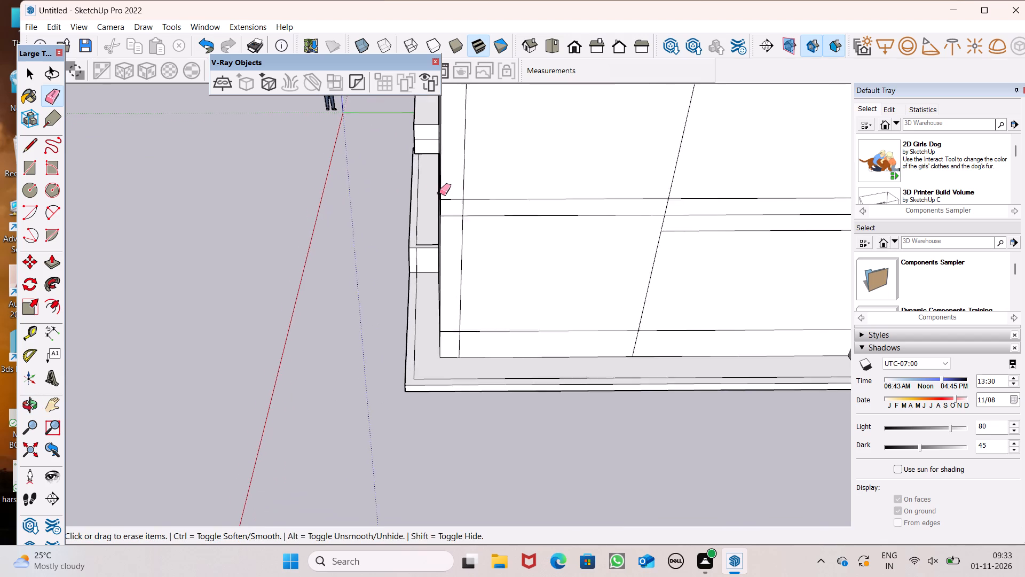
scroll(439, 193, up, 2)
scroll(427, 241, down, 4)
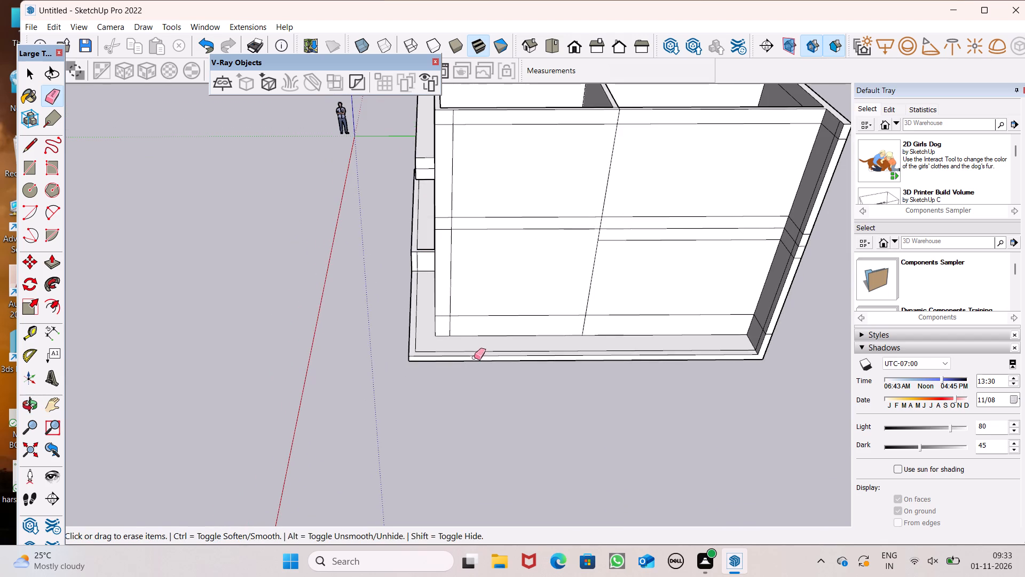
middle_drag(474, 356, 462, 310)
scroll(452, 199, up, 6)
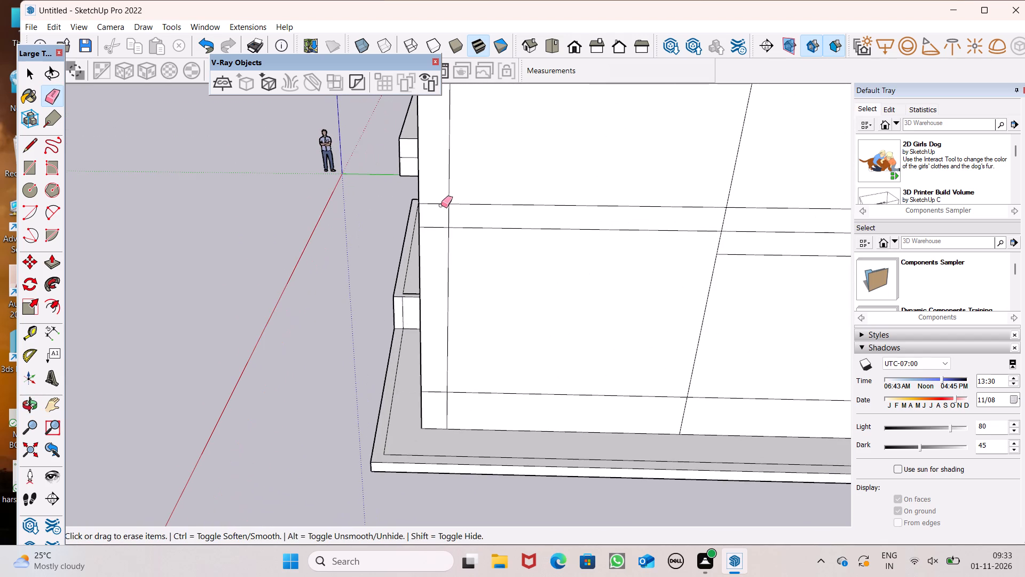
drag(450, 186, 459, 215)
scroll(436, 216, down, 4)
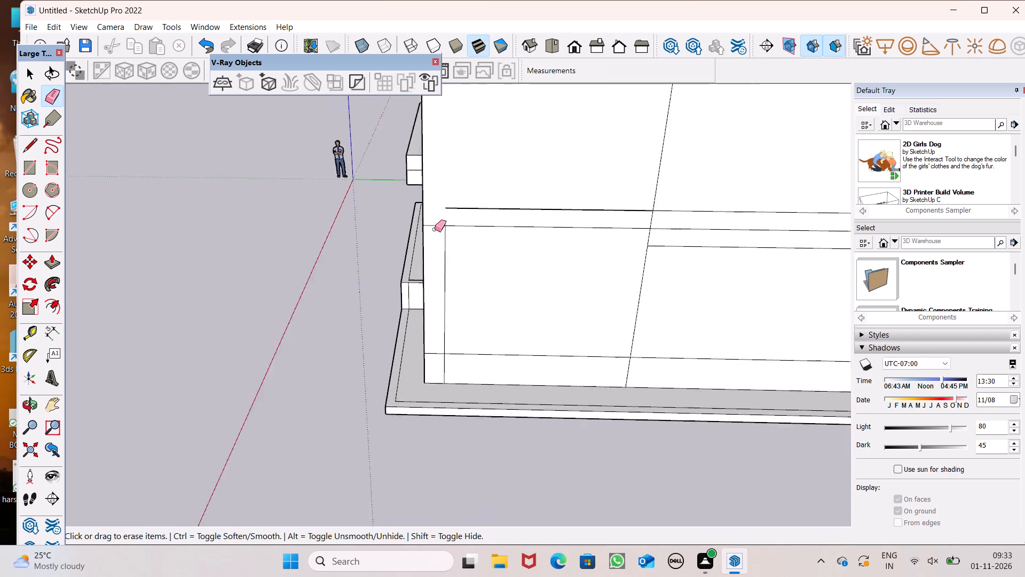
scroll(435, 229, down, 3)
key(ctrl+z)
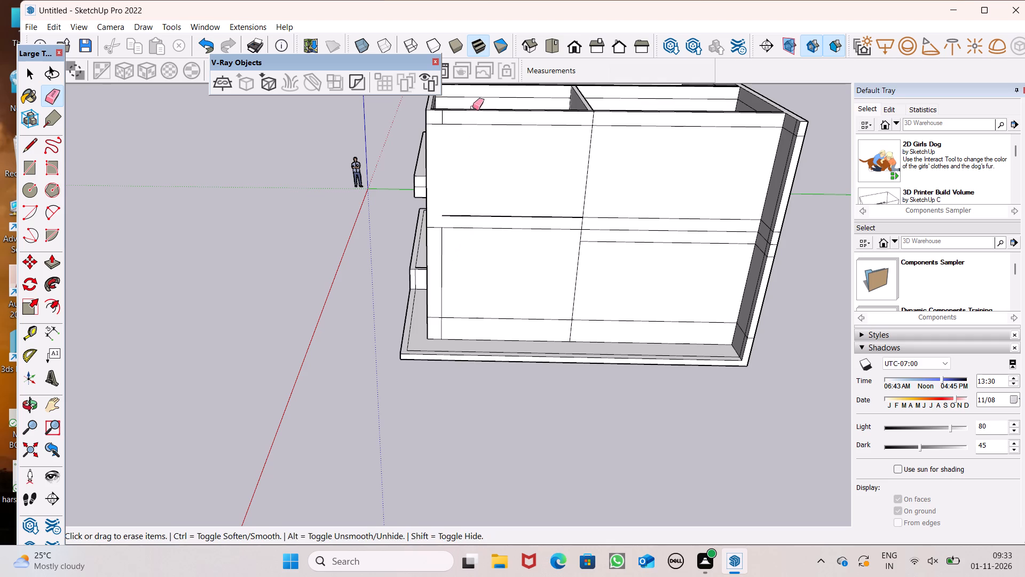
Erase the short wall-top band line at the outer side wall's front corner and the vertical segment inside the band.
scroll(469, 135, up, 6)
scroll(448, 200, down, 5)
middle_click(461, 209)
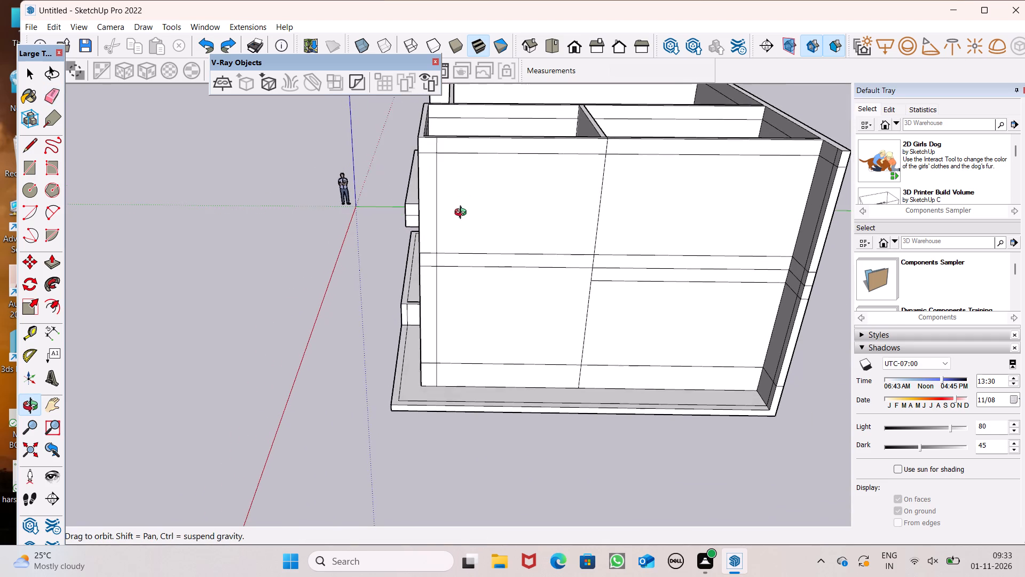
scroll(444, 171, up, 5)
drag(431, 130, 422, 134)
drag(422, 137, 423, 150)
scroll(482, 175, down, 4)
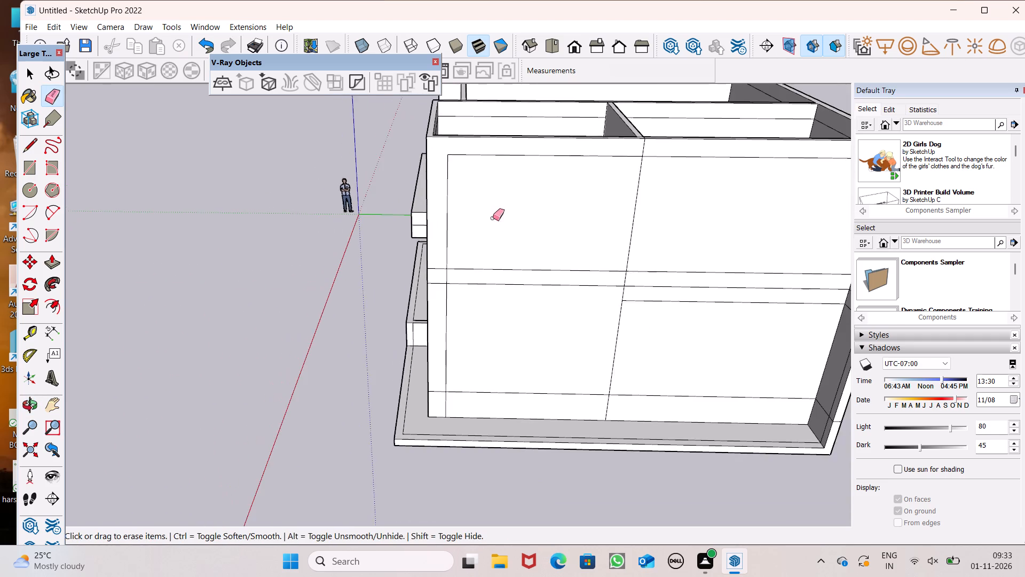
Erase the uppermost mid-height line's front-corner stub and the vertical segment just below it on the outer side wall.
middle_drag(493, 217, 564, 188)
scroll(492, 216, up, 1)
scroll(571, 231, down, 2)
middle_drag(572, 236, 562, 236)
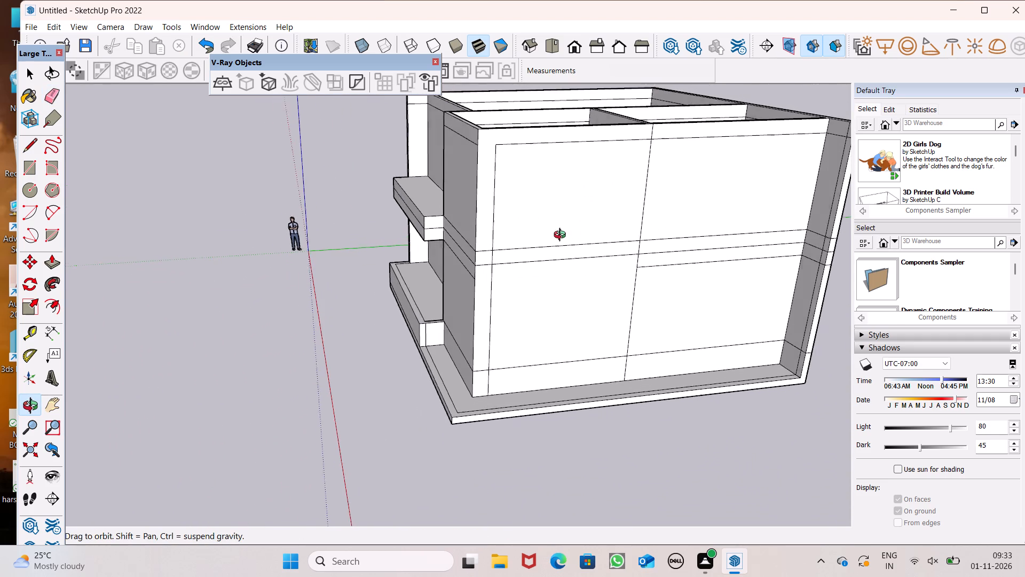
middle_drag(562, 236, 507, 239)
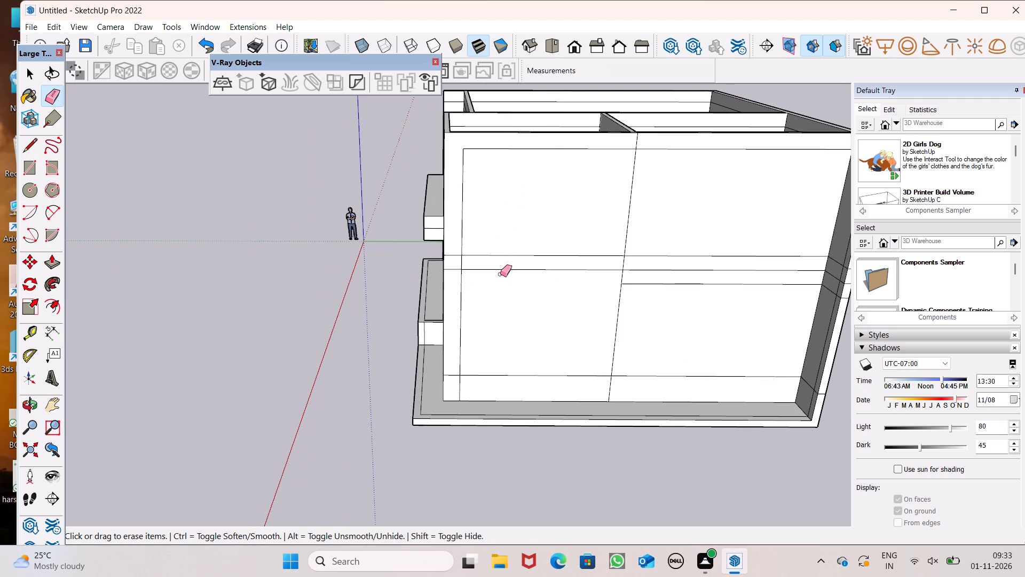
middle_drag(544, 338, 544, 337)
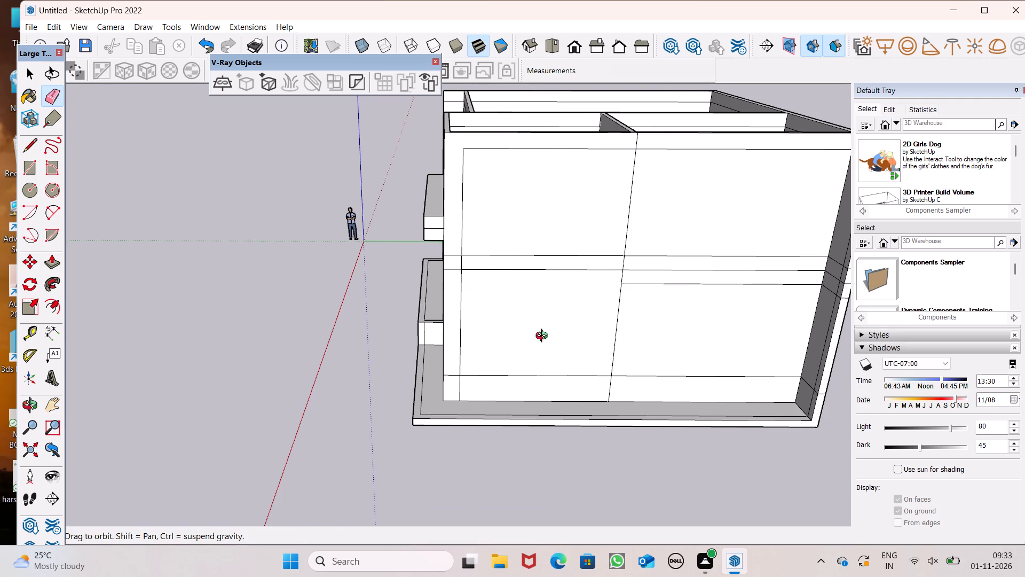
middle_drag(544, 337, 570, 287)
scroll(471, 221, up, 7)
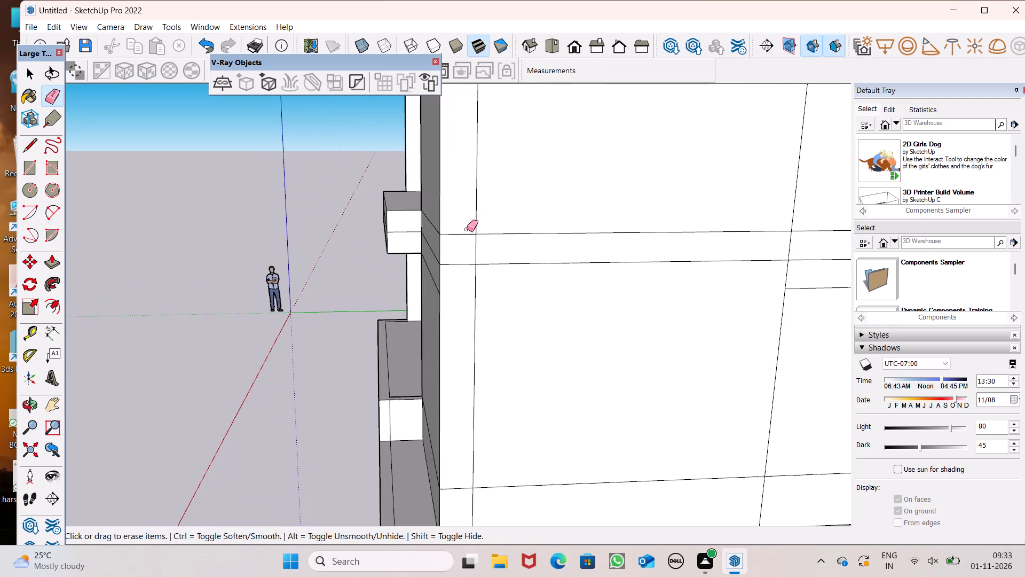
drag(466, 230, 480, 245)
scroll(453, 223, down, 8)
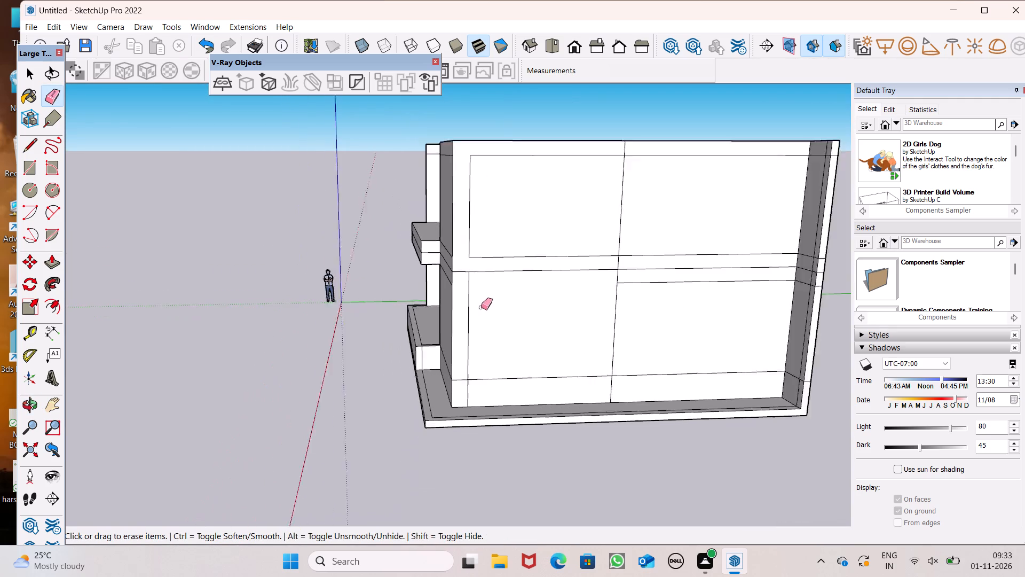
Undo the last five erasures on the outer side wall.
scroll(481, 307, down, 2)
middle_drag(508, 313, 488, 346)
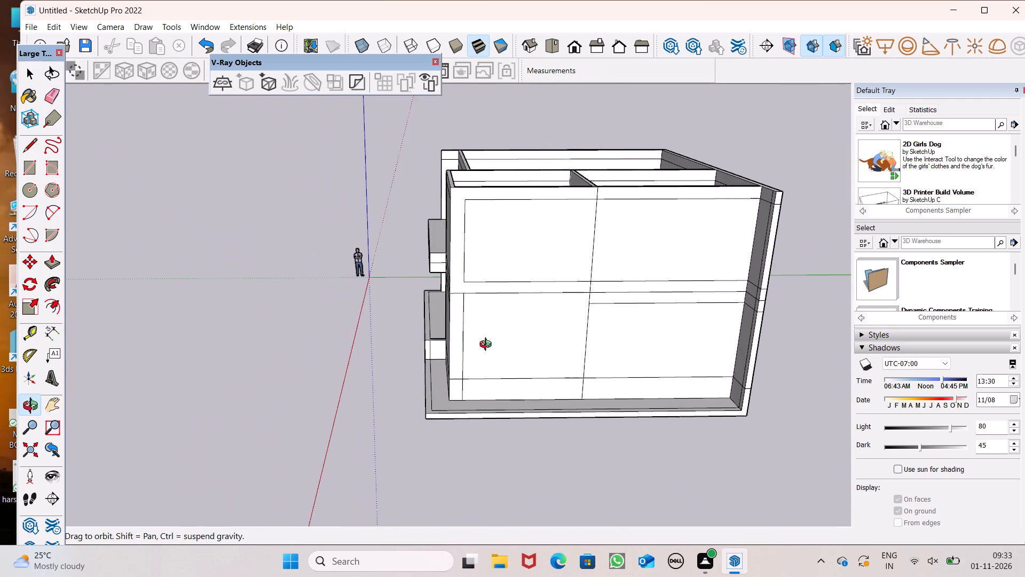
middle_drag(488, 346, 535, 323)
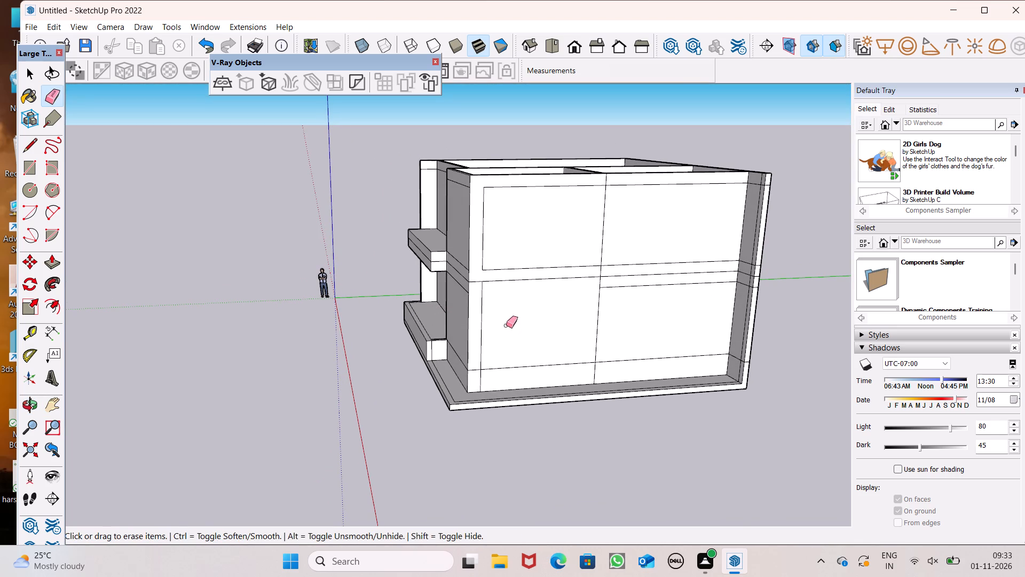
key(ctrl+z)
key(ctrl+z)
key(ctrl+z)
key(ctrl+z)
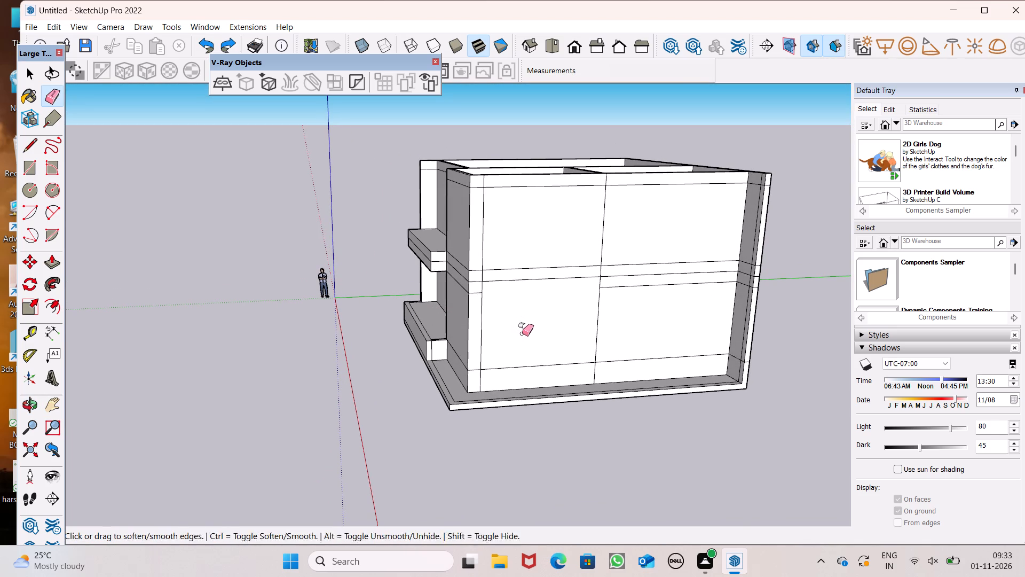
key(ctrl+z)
Erase both upper mid-height lines' front-corner stubs, the vertical segments below them, and the middle line up to the outer side wall's divider.
scroll(512, 299, up, 5)
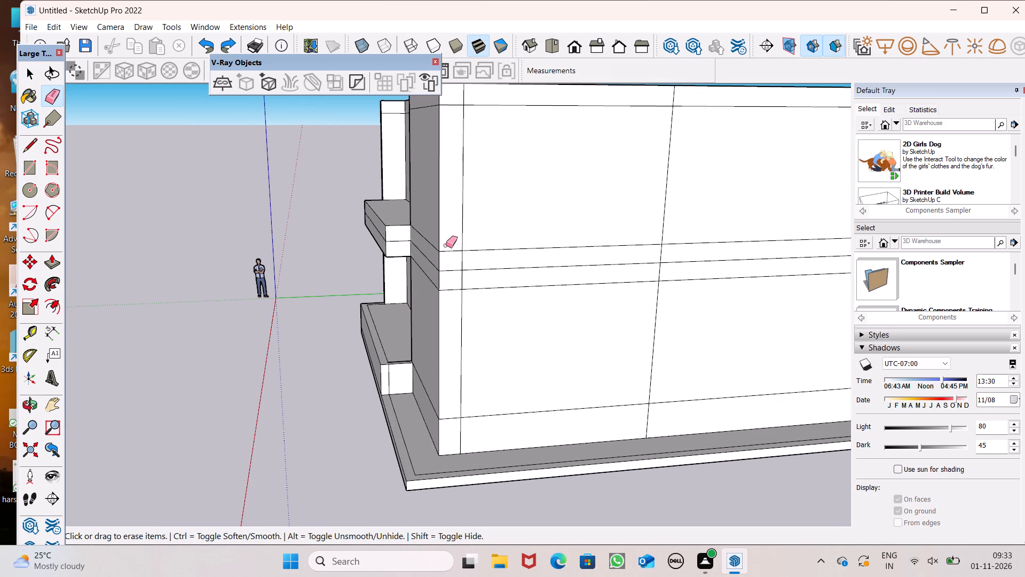
scroll(542, 245, down, 1)
scroll(508, 295, up, 4)
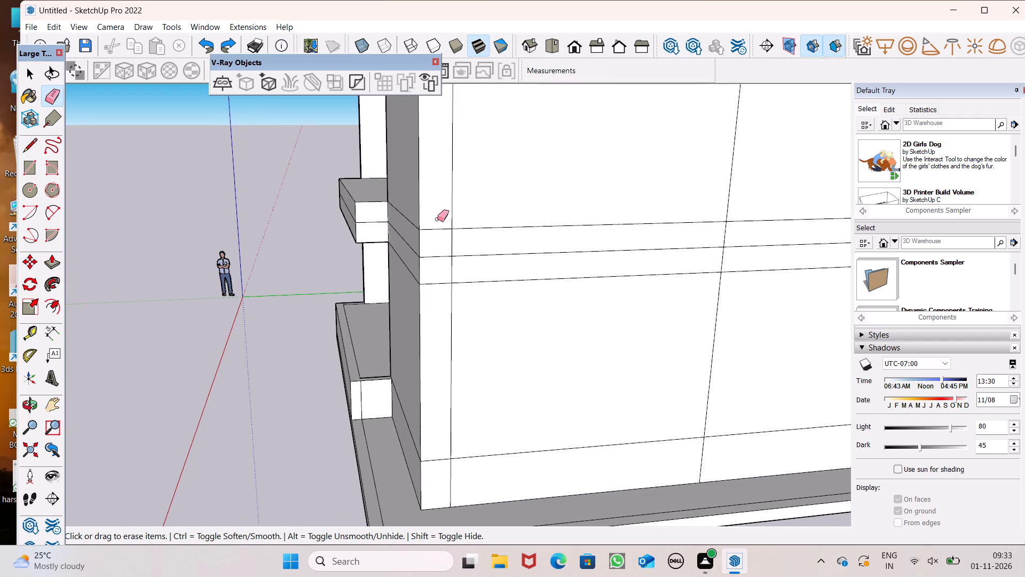
drag(438, 222, 439, 260)
click(453, 246)
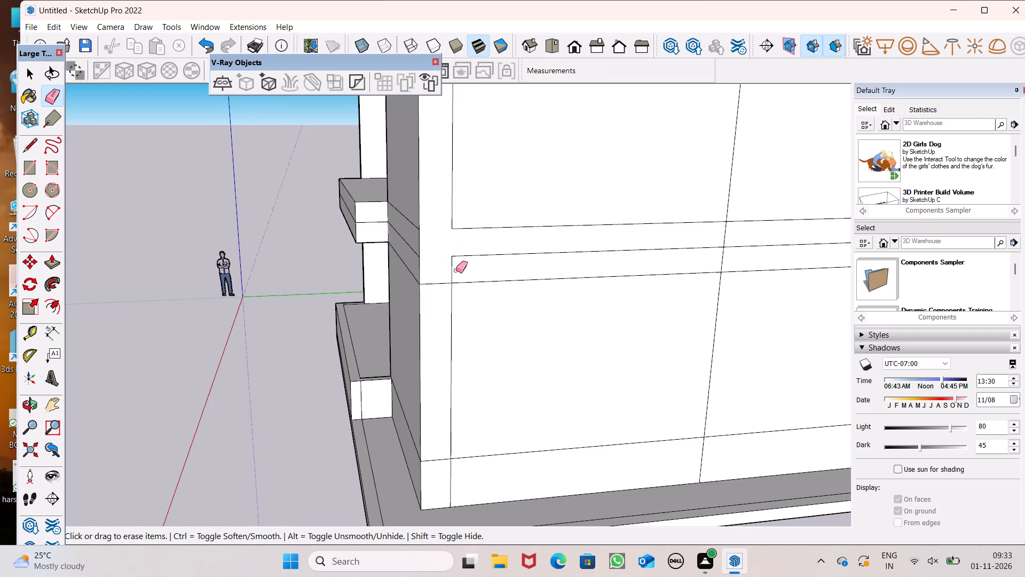
drag(452, 270, 446, 268)
click(461, 256)
scroll(491, 234, down, 7)
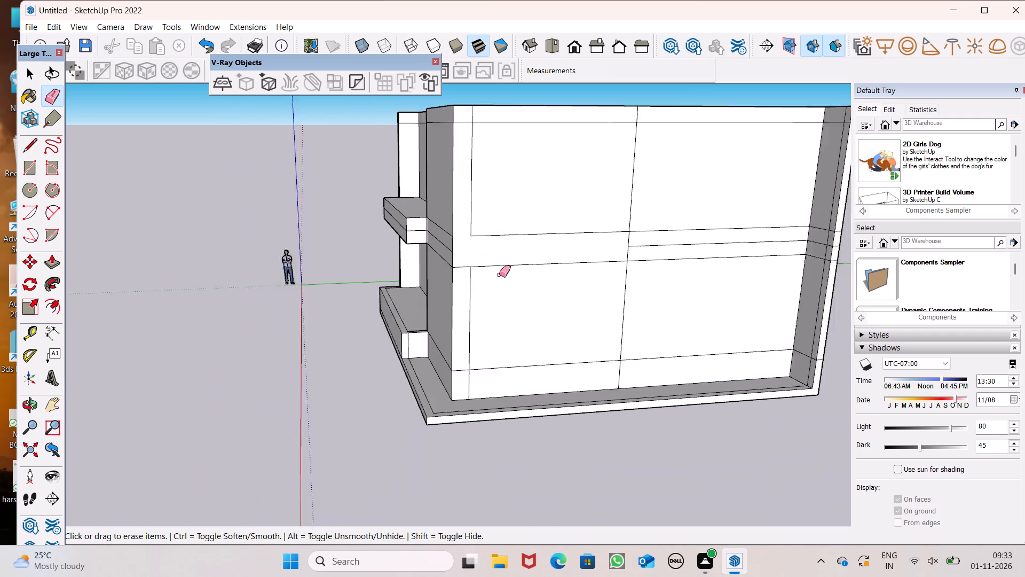
scroll(499, 275, down, 2)
middle_drag(499, 276, 488, 349)
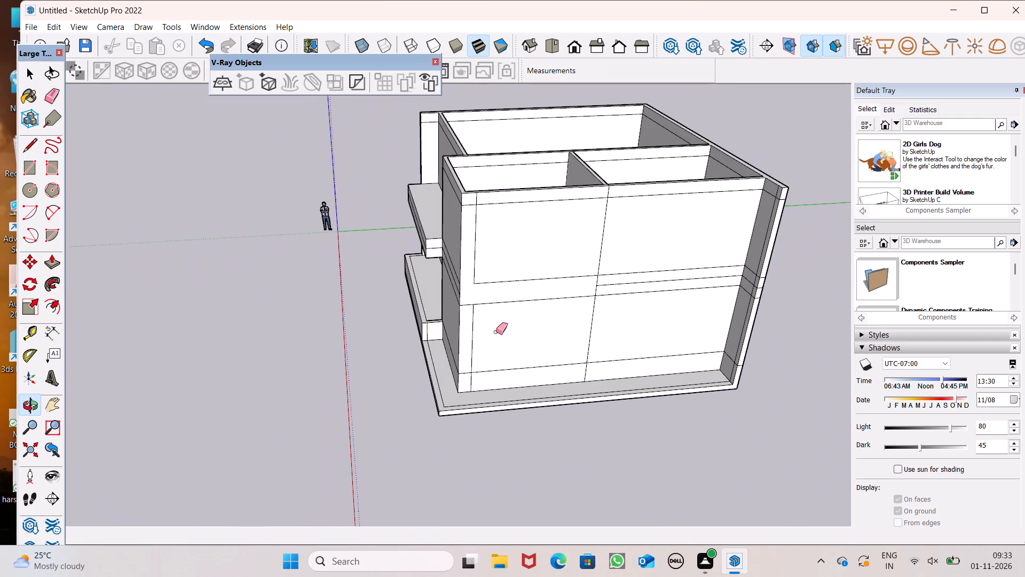
Erase the upper storey's vertical line near the outer side wall's front corner and the uppermost mid-height line up to the divider.
scroll(490, 279, up, 2)
drag(468, 279, 477, 285)
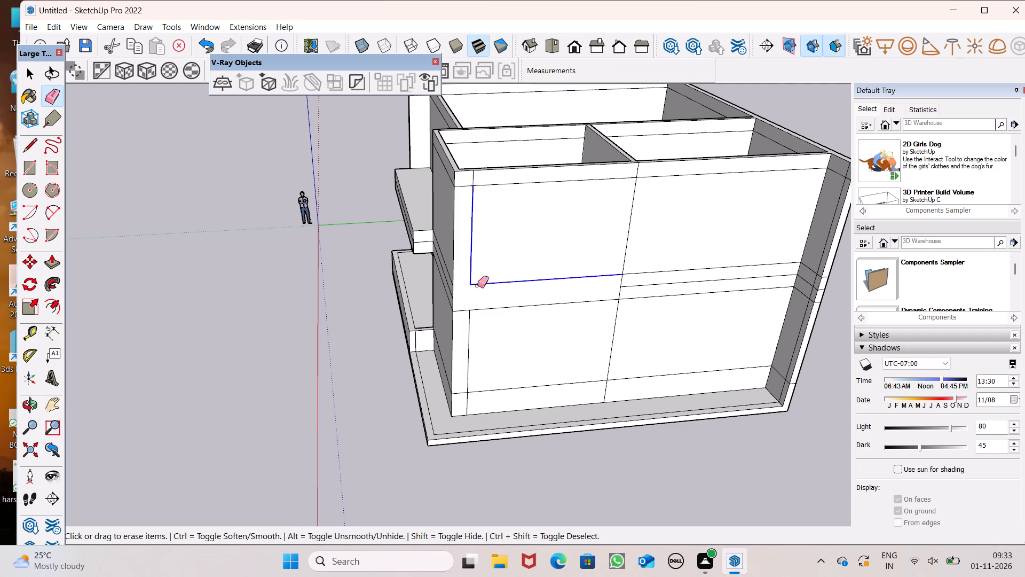
drag(477, 285, 480, 287)
click(473, 179)
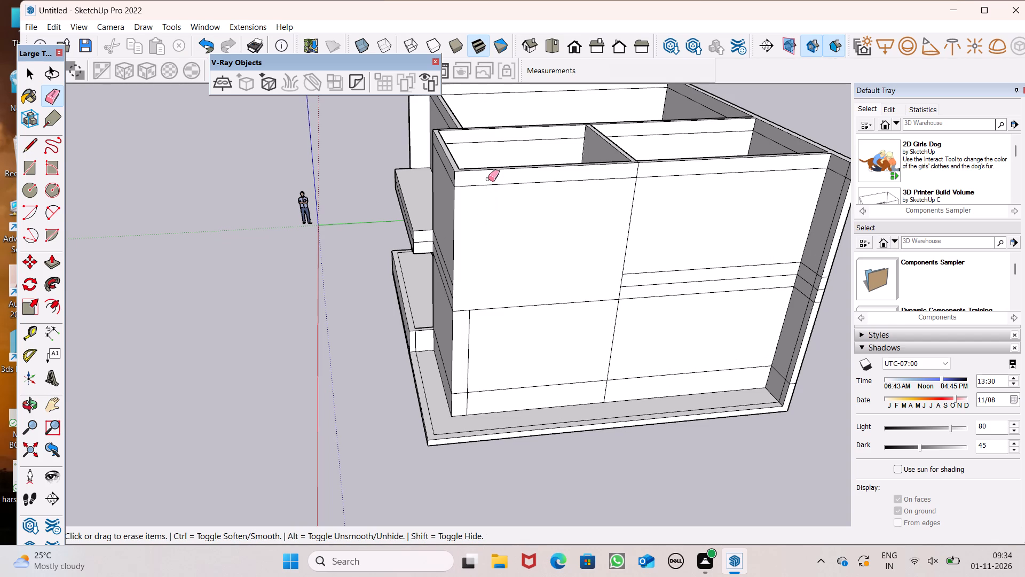
middle_drag(472, 291, 593, 264)
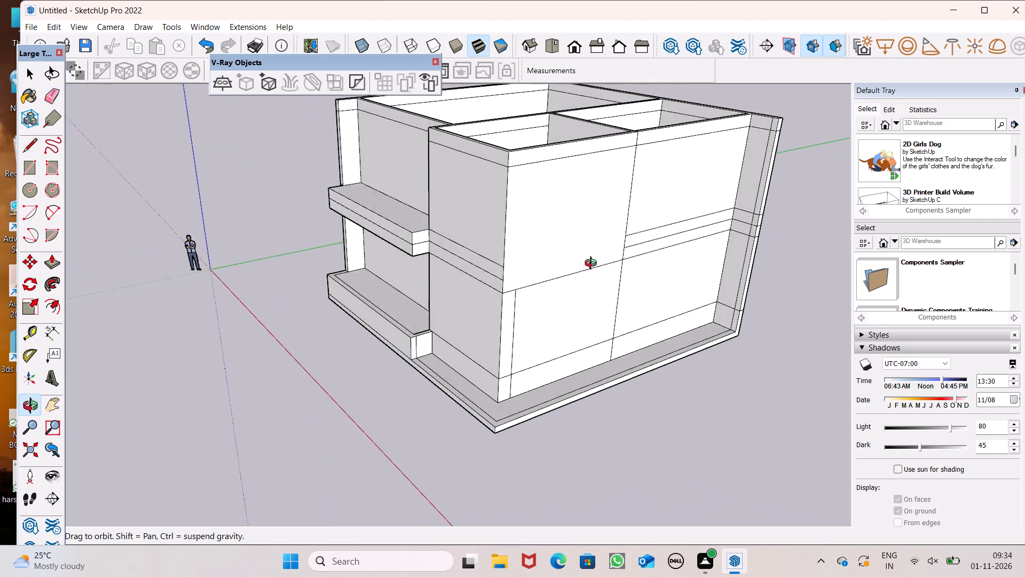
Push/Pull the upper storey's blank face near the outer side wall's front corner outward about 3'6".
middle_drag(593, 264, 577, 263)
key(space)
scroll(421, 291, down, 3)
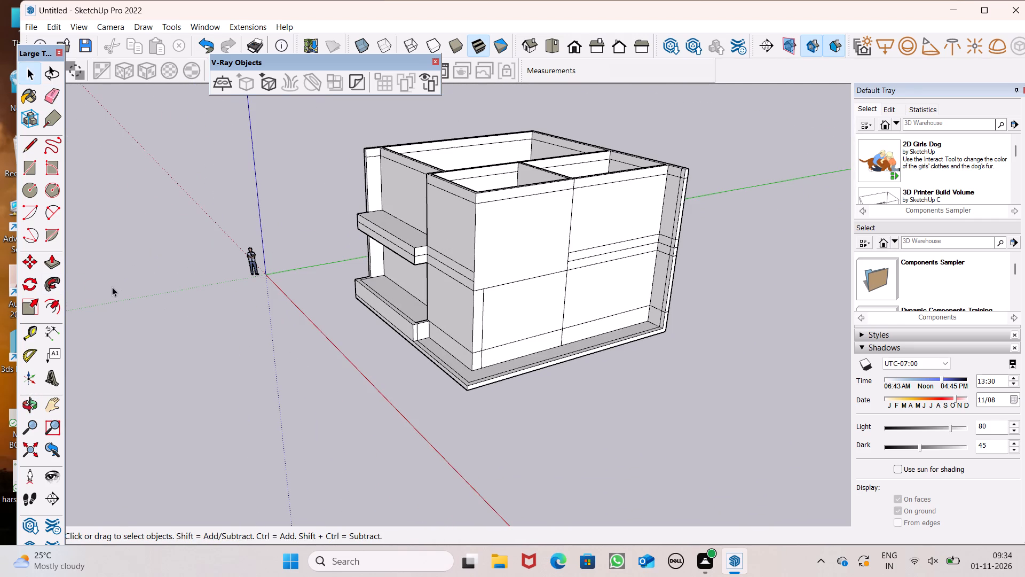
click(57, 263)
middle_drag(620, 200, 621, 262)
scroll(559, 272, up, 5)
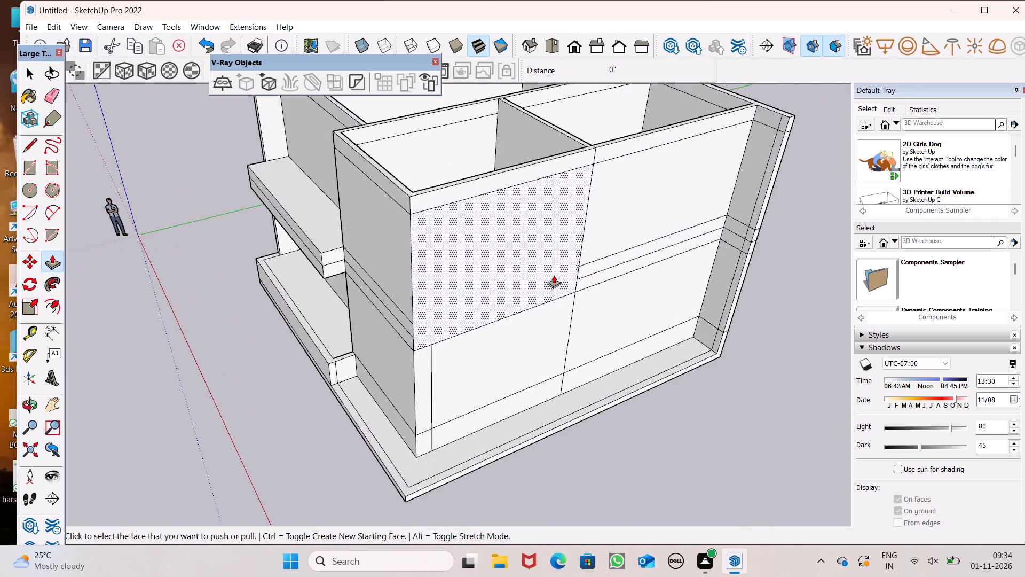
scroll(554, 275, up, 1)
scroll(565, 254, down, 4)
middle_drag(565, 272, 586, 336)
middle_drag(588, 331, 527, 356)
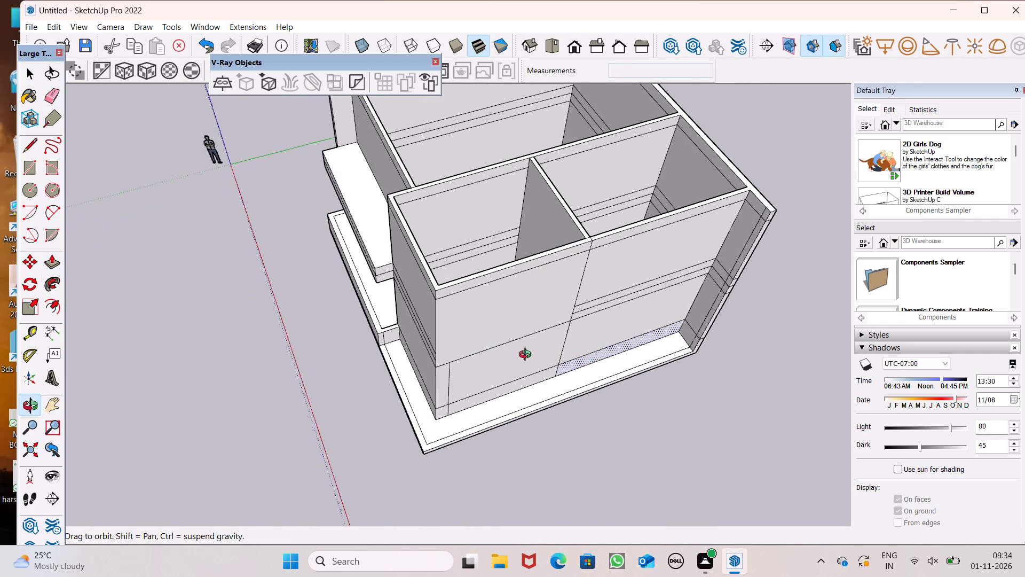
middle_drag(527, 356, 527, 356)
scroll(527, 356, up, 1)
scroll(561, 452, up, 2)
drag(497, 308, 458, 439)
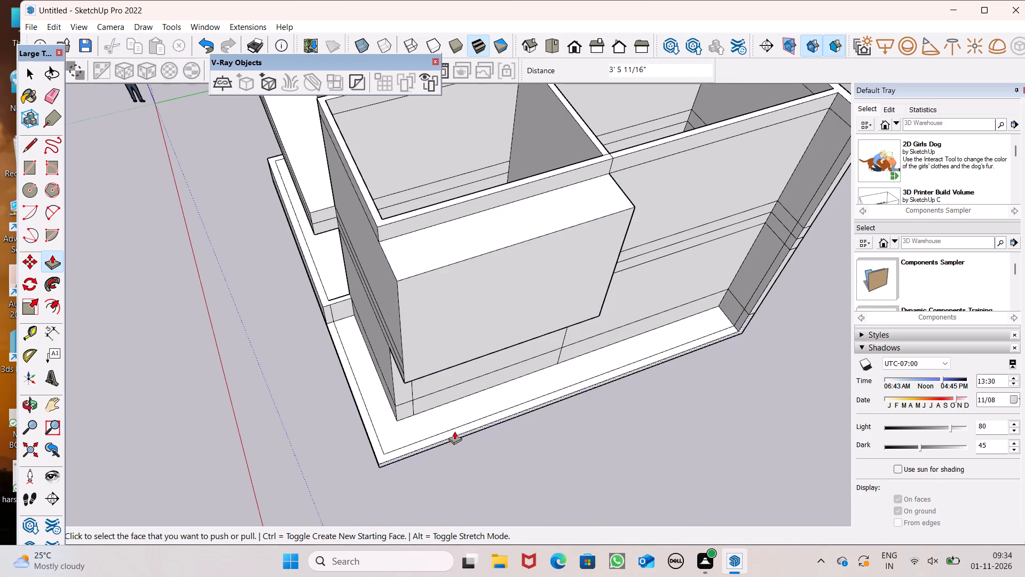
Pull the wall-top band above the new projection outward about 3'6", flush with the projection's outer face.
scroll(456, 402, down, 4)
middle_drag(453, 402, 604, 334)
scroll(545, 233, up, 5)
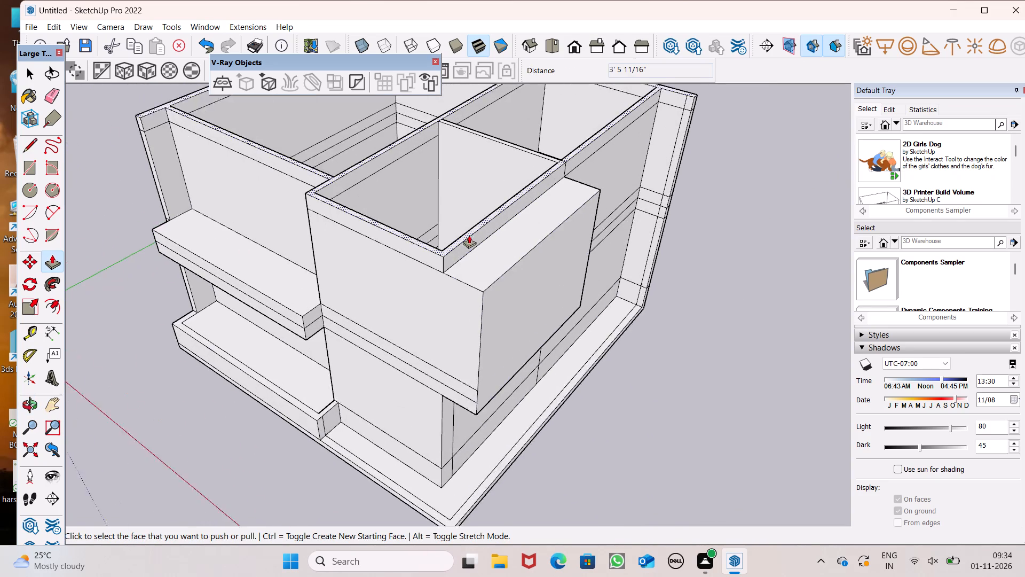
drag(470, 251, 486, 300)
Examine the projecting upper-storey corner room from above and from the front, side and rear.
scroll(479, 277, down, 5)
middle_drag(452, 264, 695, 391)
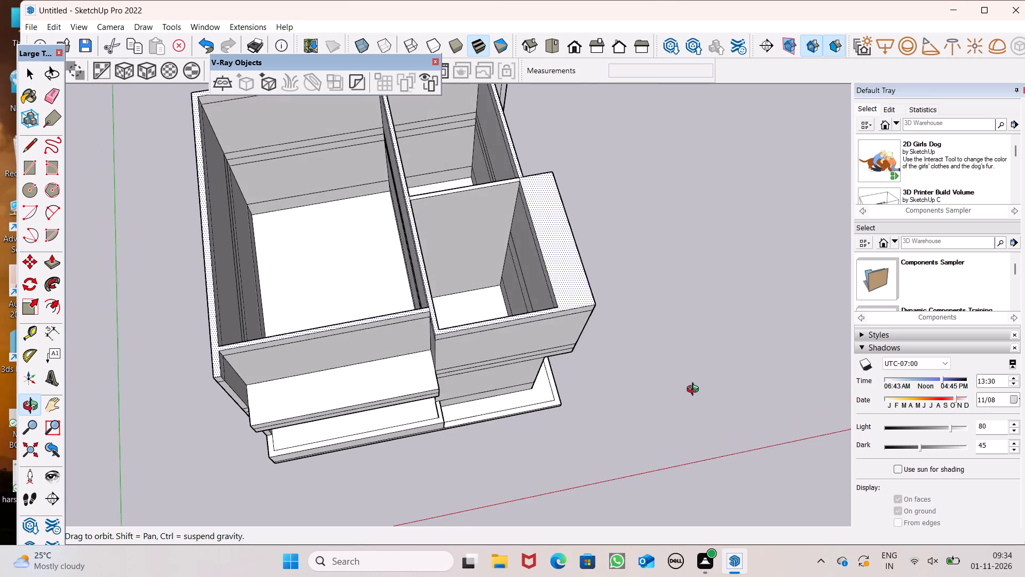
middle_drag(695, 391, 695, 362)
scroll(454, 205, up, 4)
scroll(556, 231, down, 4)
middle_drag(569, 259, 216, 206)
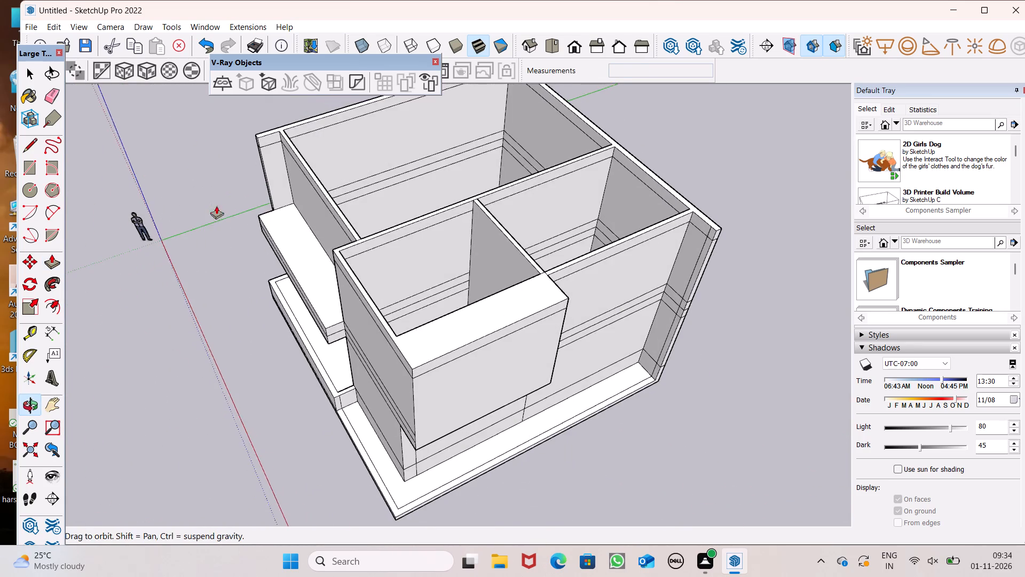
middle_drag(216, 206, 214, 206)
scroll(502, 228, down, 1)
middle_drag(505, 281, 274, 155)
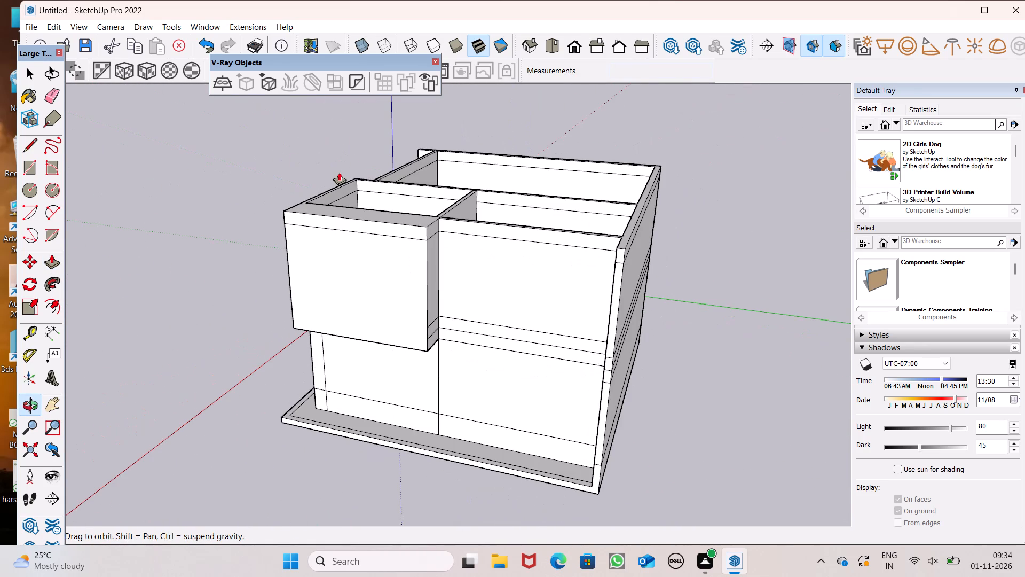
scroll(353, 175, down, 1)
middle_drag(378, 255, 336, 250)
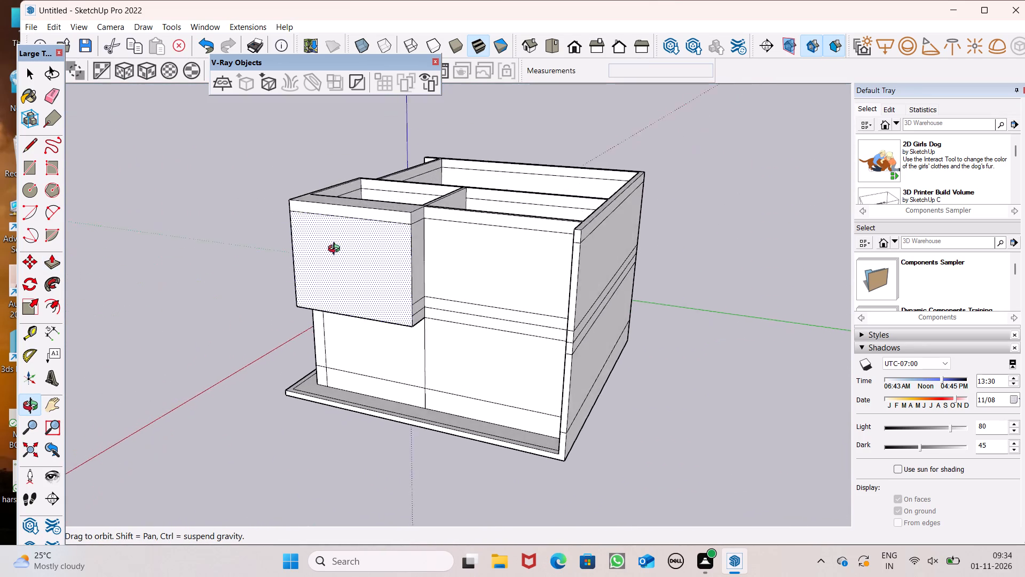
middle_drag(336, 250, 494, 192)
scroll(511, 190, down, 5)
middle_drag(555, 187, 668, 200)
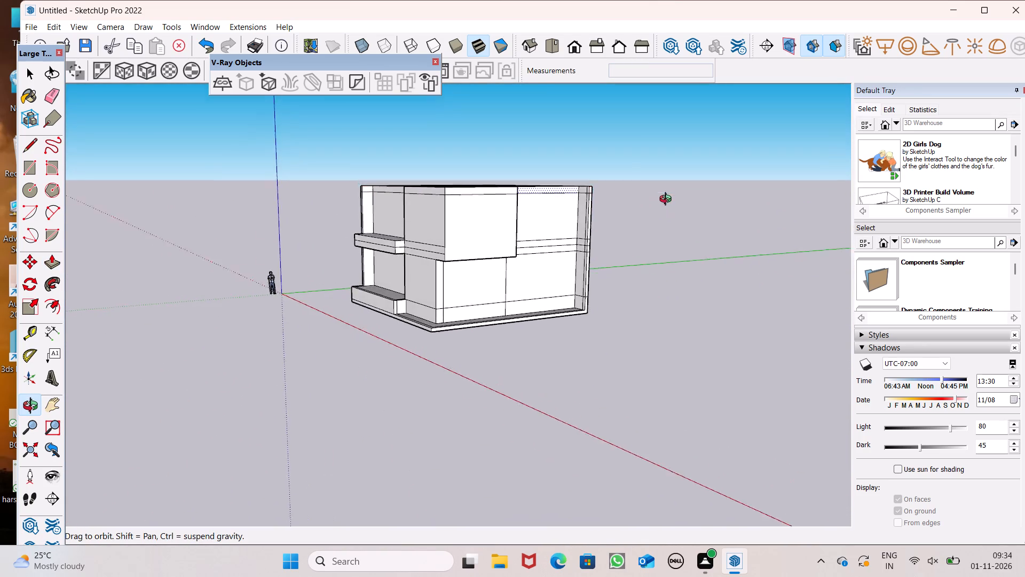
middle_drag(668, 200, 716, 327)
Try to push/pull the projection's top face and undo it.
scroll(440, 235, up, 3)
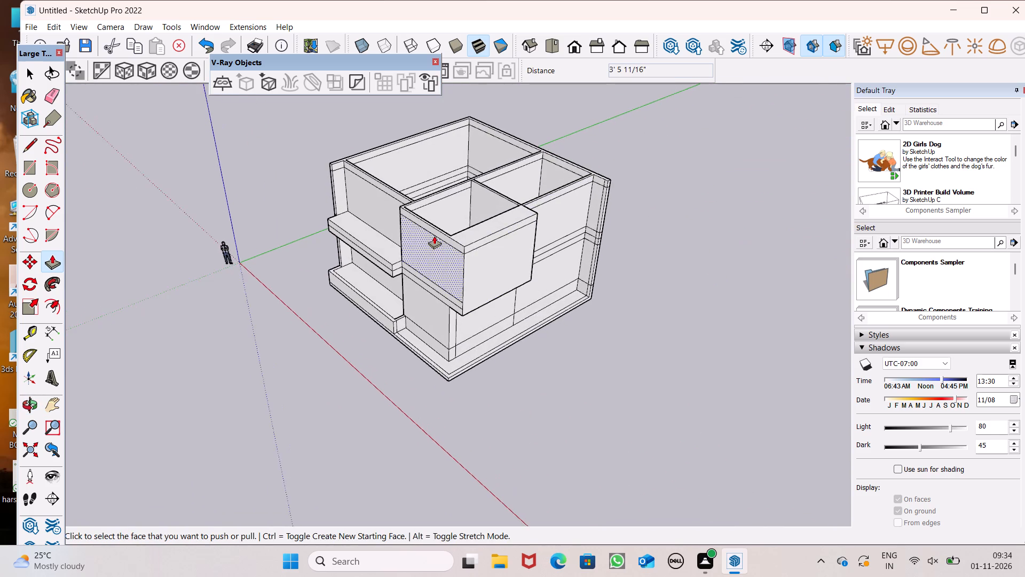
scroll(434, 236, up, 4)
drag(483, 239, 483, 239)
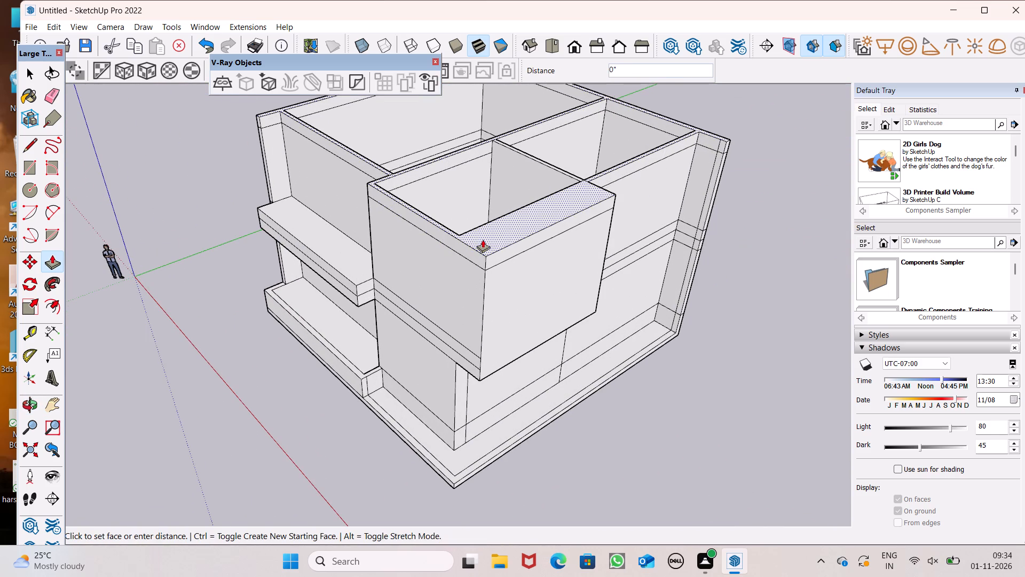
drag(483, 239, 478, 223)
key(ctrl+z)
Draw a 6" line across the long interior wall's top at its junction with the corner room's partition.
scroll(482, 215, down, 2)
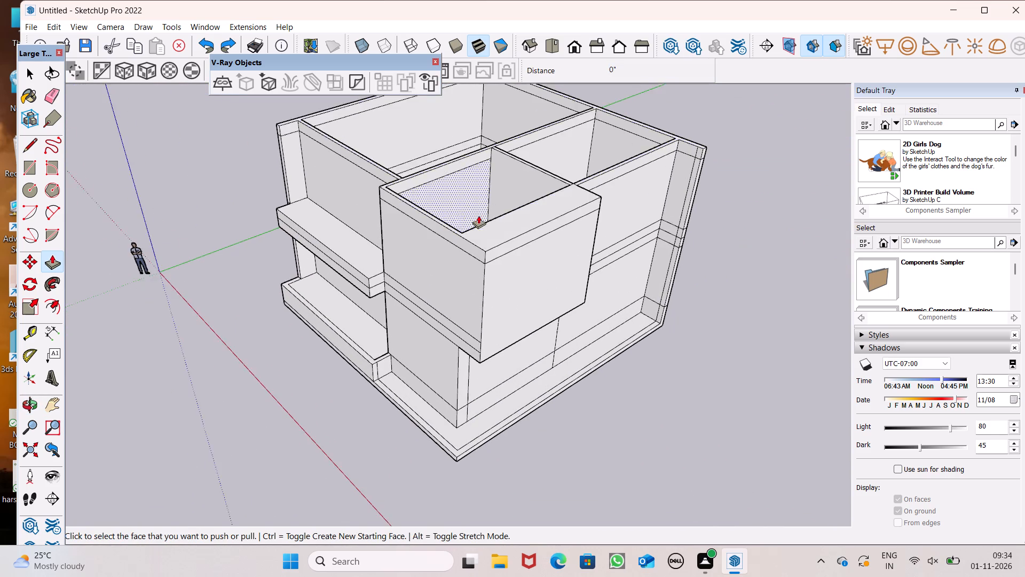
middle_drag(485, 230, 384, 299)
drag(28, 141, 37, 139)
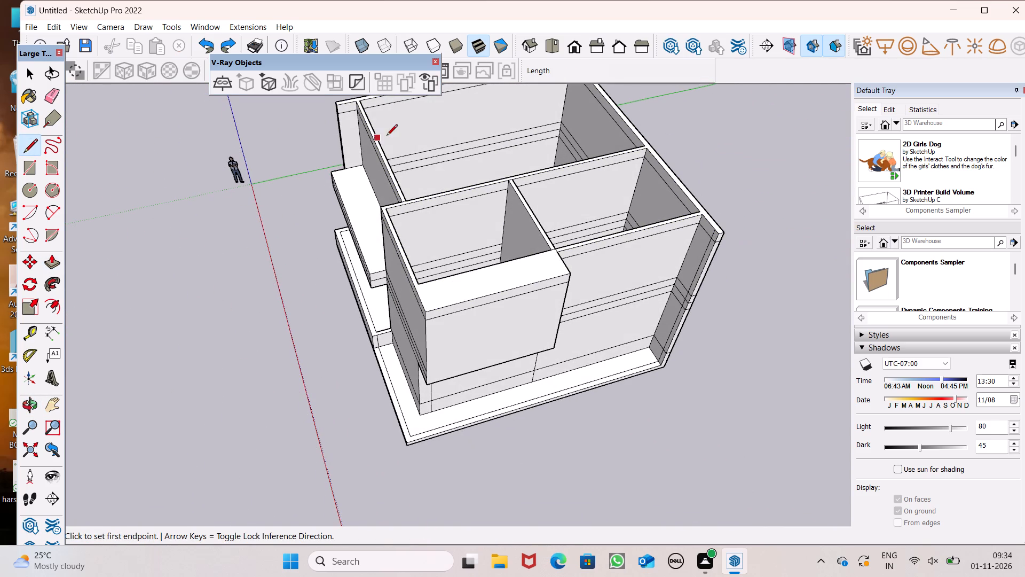
scroll(382, 144, up, 8)
scroll(357, 276, down, 2)
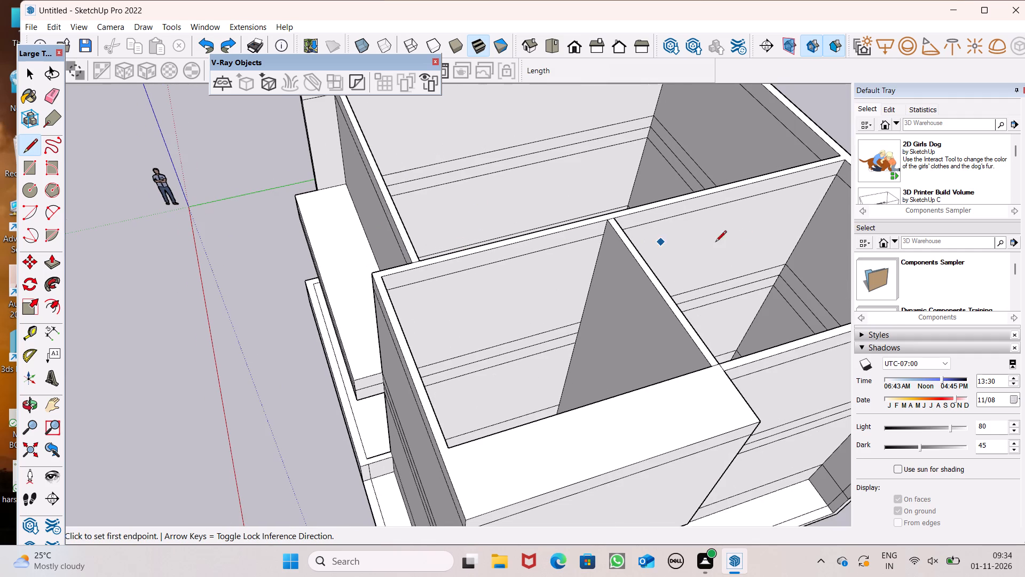
scroll(589, 200, up, 3)
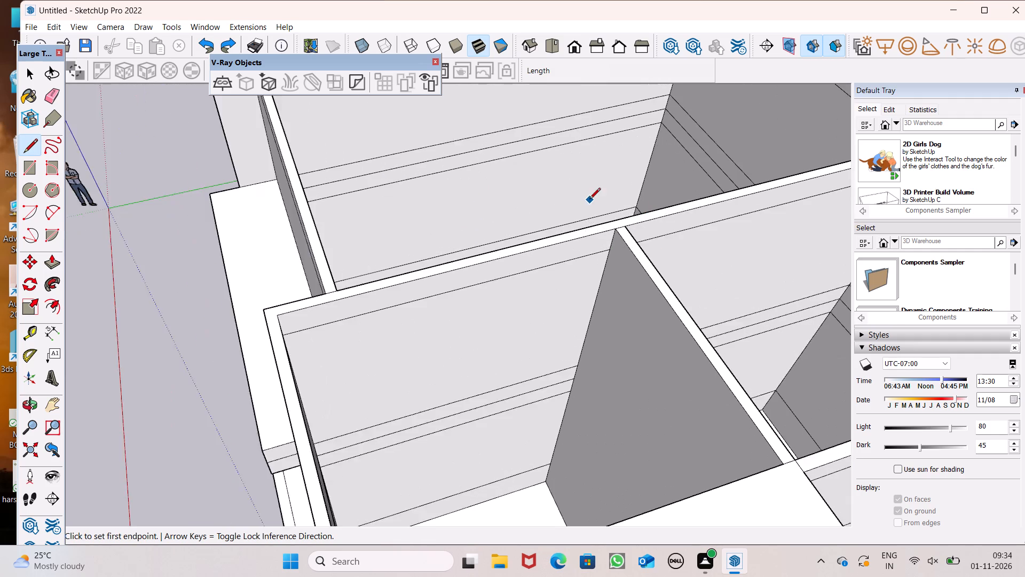
click(637, 232)
click(627, 223)
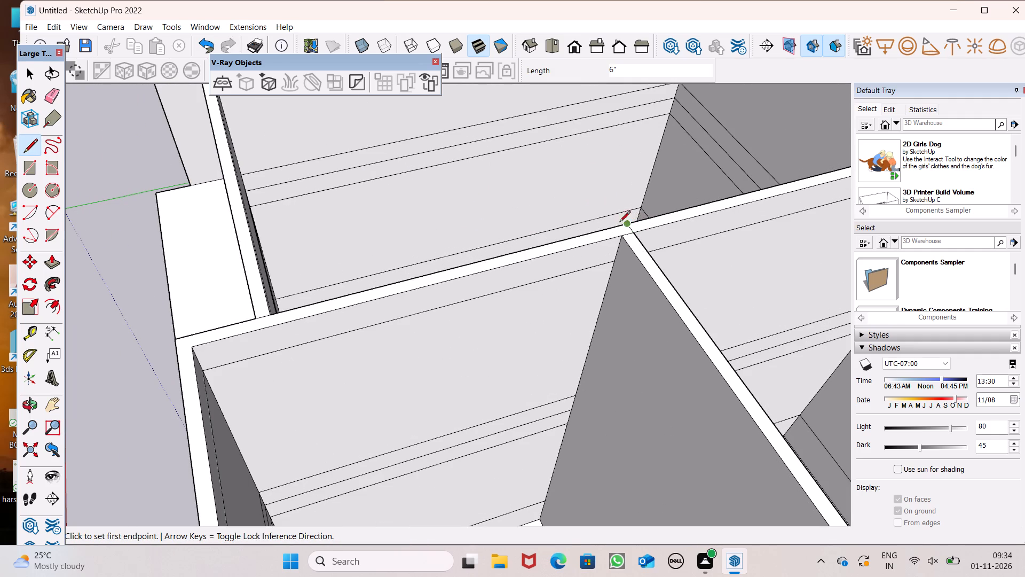
key(space)
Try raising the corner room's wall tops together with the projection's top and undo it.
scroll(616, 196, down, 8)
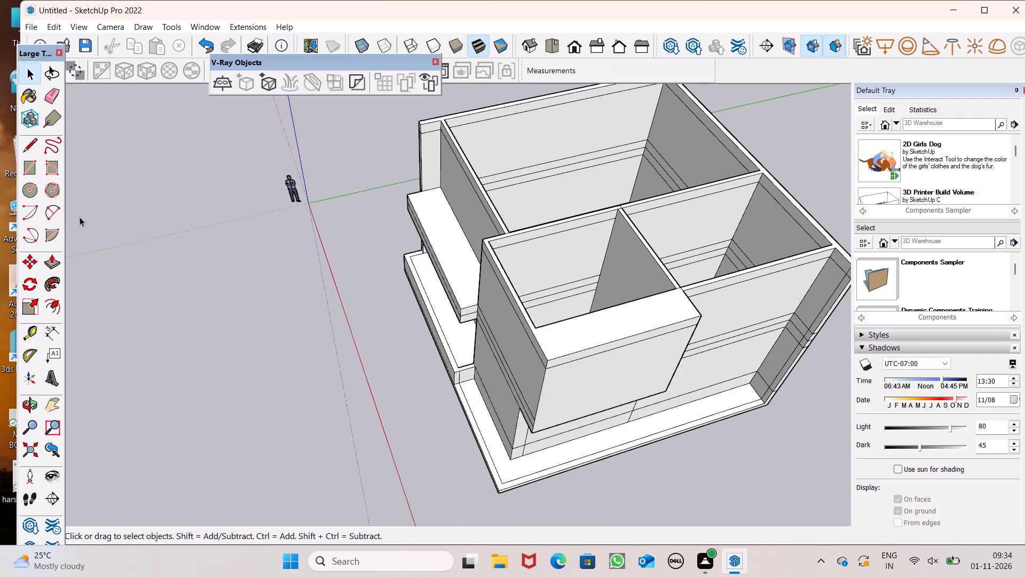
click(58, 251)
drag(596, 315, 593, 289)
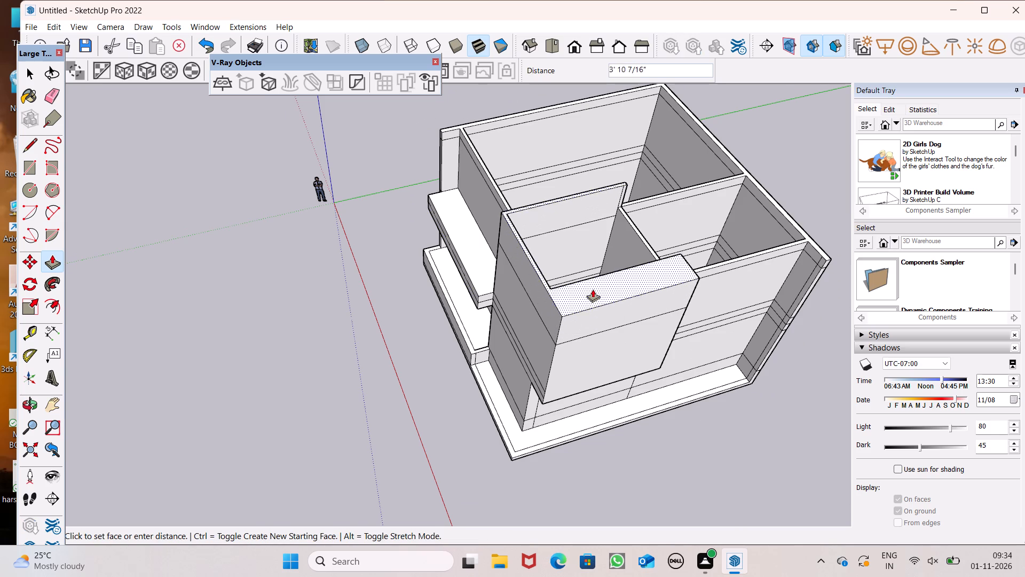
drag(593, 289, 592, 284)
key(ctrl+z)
Erase the short line where the corner room's partition top meets the projection's top face.
ctrl+middle_drag(648, 302, 526, 310)
scroll(525, 310, up, 1)
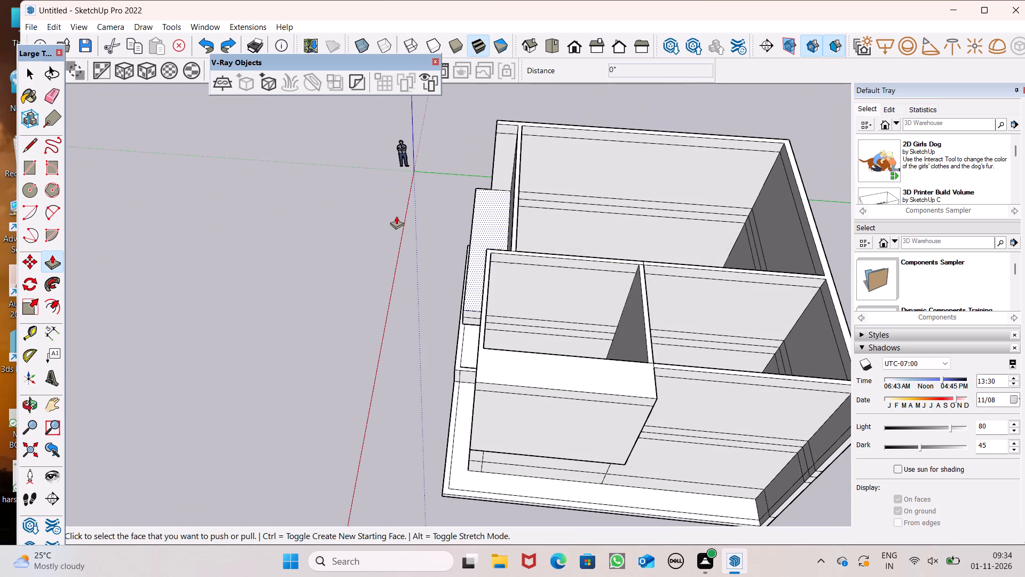
click(53, 92)
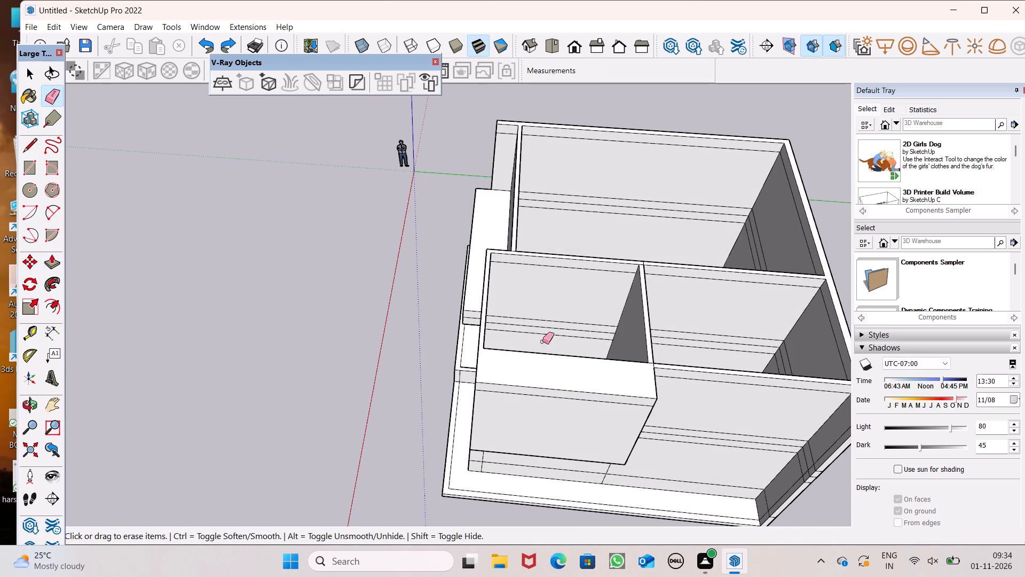
scroll(716, 390, up, 7)
scroll(590, 350, up, 8)
drag(537, 313, 534, 317)
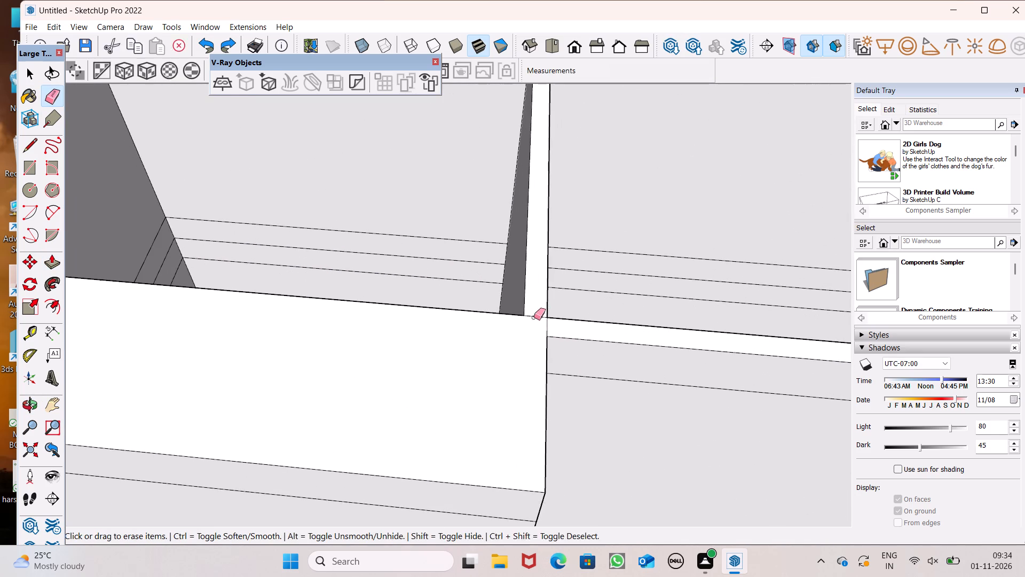
drag(534, 317, 534, 318)
scroll(566, 277, down, 9)
scroll(570, 346, down, 1)
middle_drag(533, 361, 742, 307)
key(space)
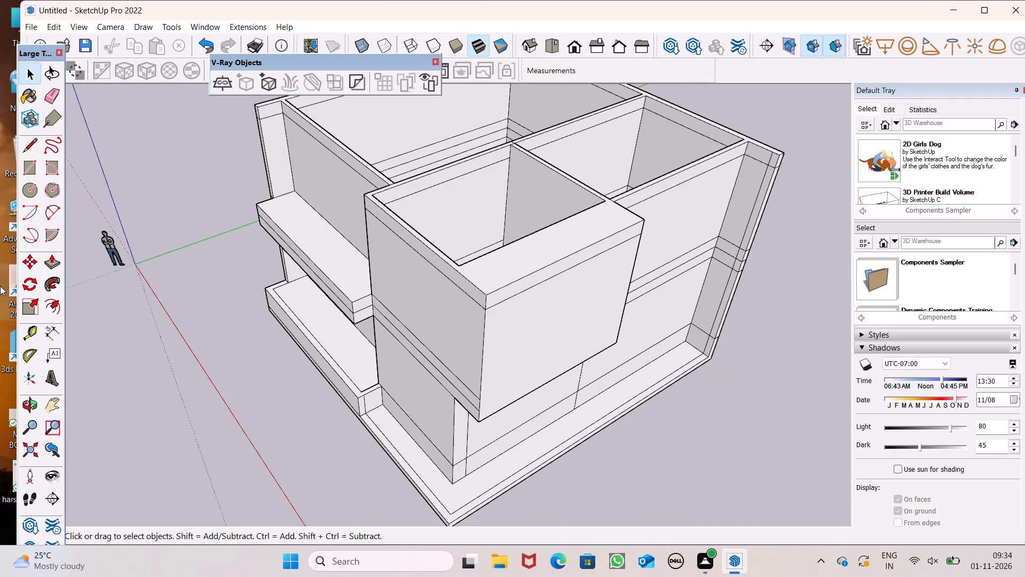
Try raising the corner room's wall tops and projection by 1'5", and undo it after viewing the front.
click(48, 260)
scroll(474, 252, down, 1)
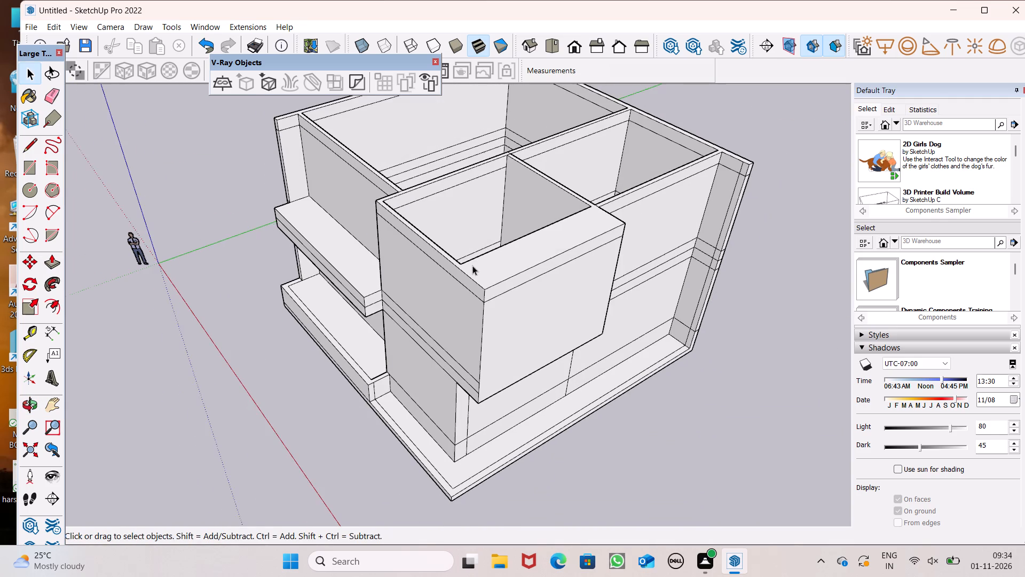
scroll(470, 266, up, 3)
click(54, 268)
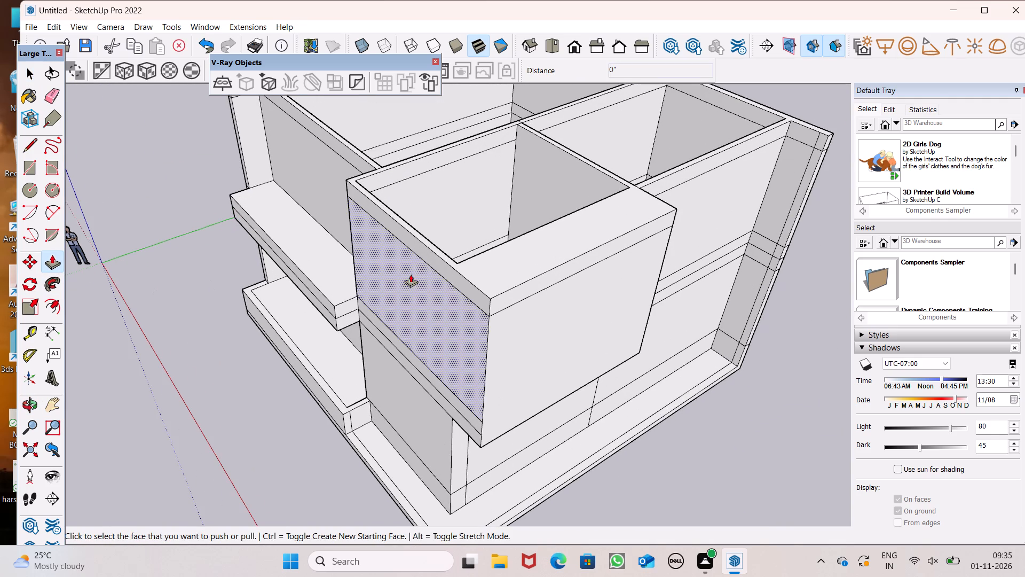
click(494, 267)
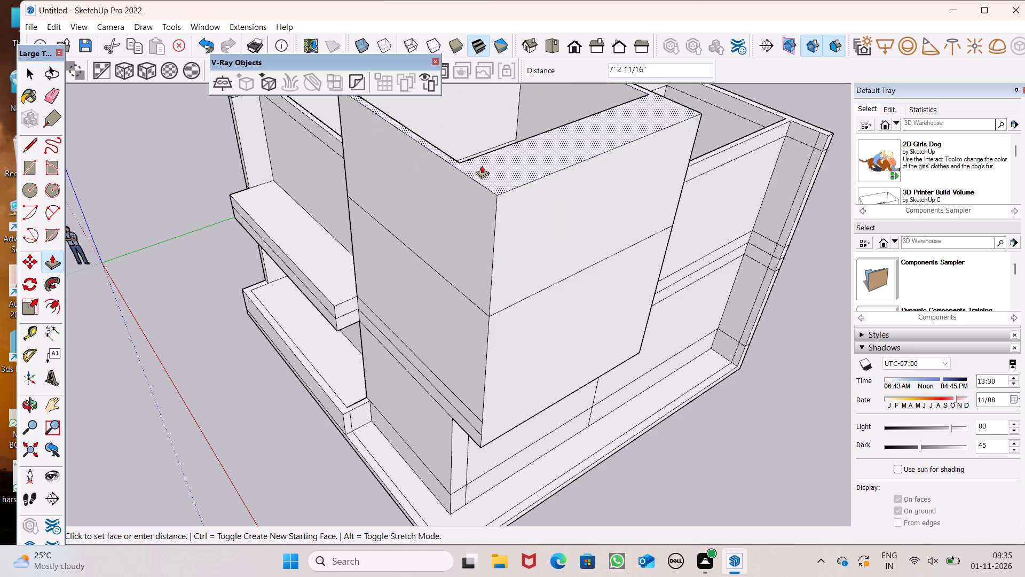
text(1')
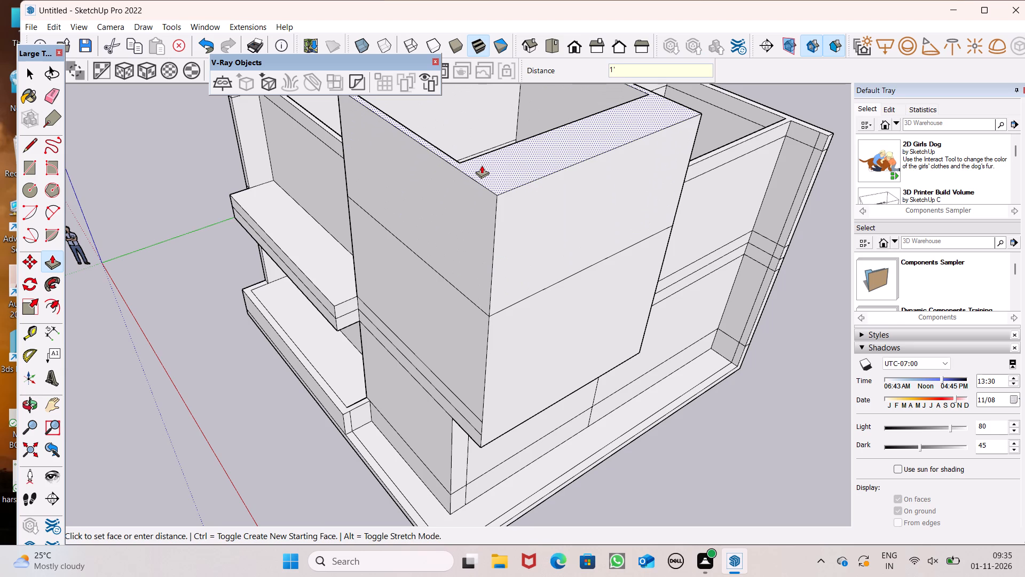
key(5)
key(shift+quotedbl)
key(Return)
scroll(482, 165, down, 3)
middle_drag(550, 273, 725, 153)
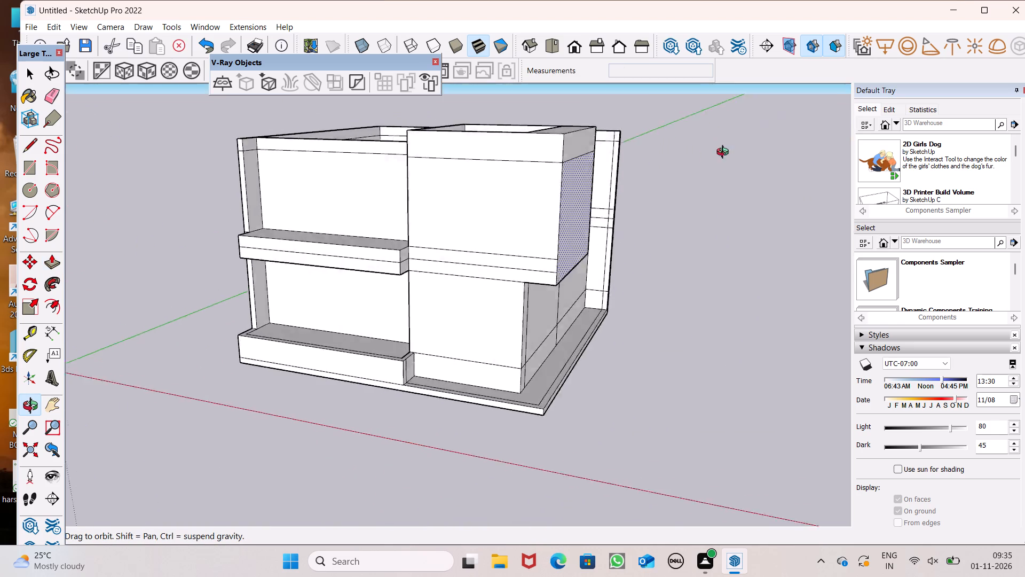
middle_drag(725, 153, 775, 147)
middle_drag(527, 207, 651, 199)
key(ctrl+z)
Push/Pull the corner room's wall tops and projection up 10' from a new starting face, keeping the original top edges.
middle_drag(651, 201, 441, 336)
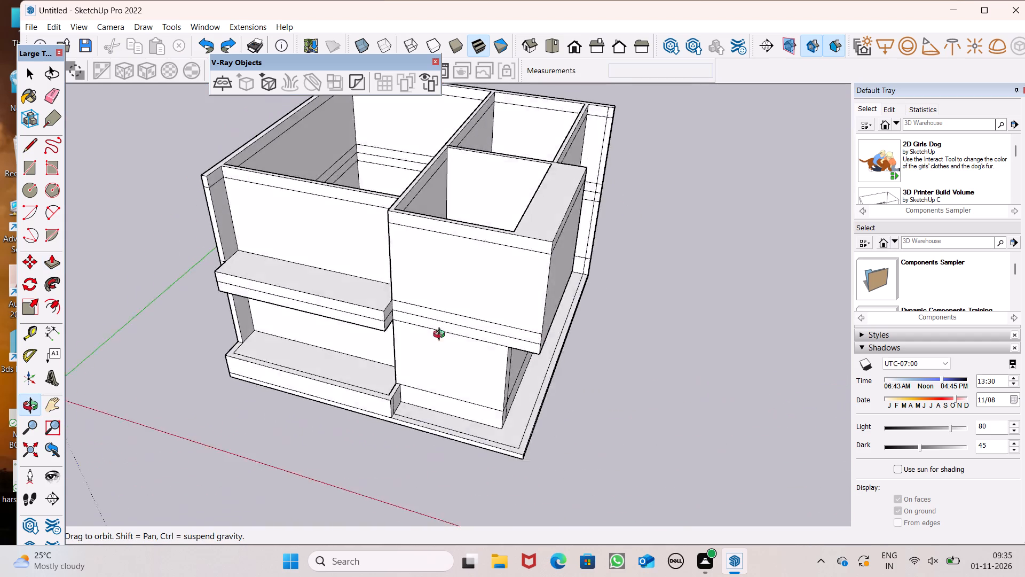
middle_drag(441, 336, 391, 339)
scroll(397, 349, up, 1)
drag(499, 249, 491, 197)
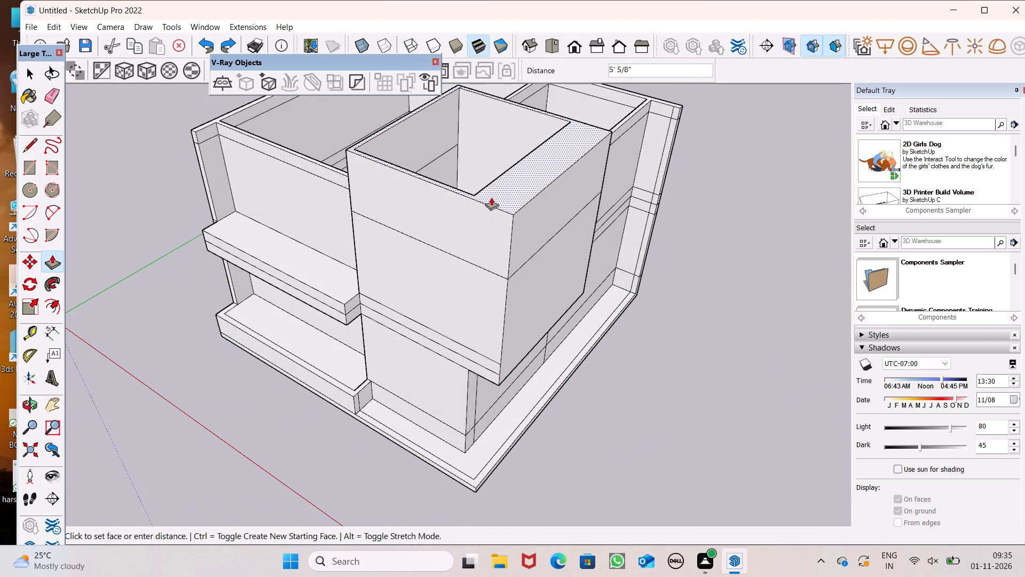
drag(491, 197, 491, 182)
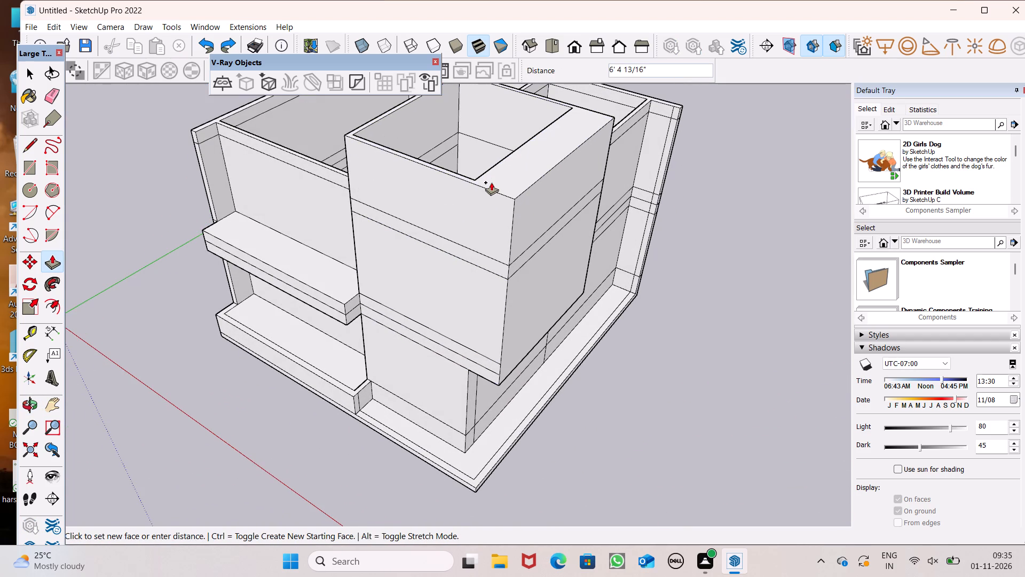
drag(491, 182, 491, 182)
text(10)
key(apostrophe)
key(Return)
scroll(491, 182, down, 3)
middle_drag(559, 217, 456, 161)
key(space)
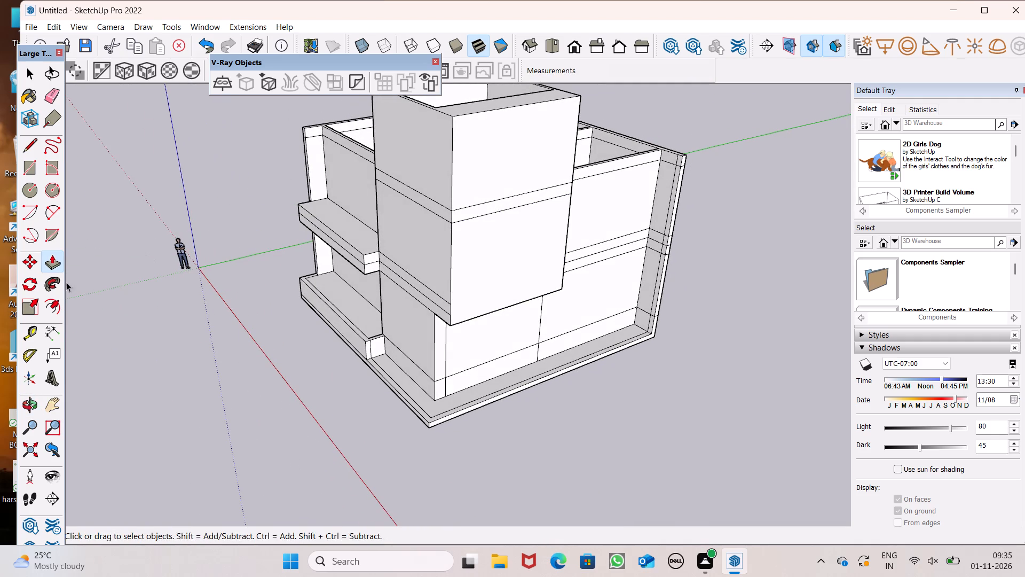
Check the height of the corner room's raised part along its outer vertical edge with the Dimension tool.
drag(67, 337, 56, 334)
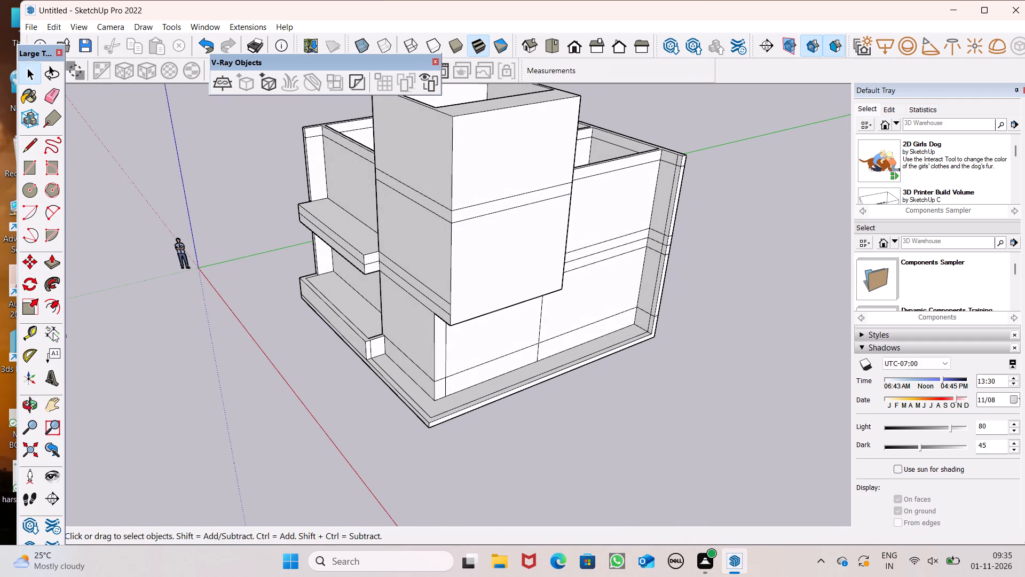
drag(52, 332, 58, 334)
middle_drag(349, 124, 447, 129)
scroll(538, 97, up, 6)
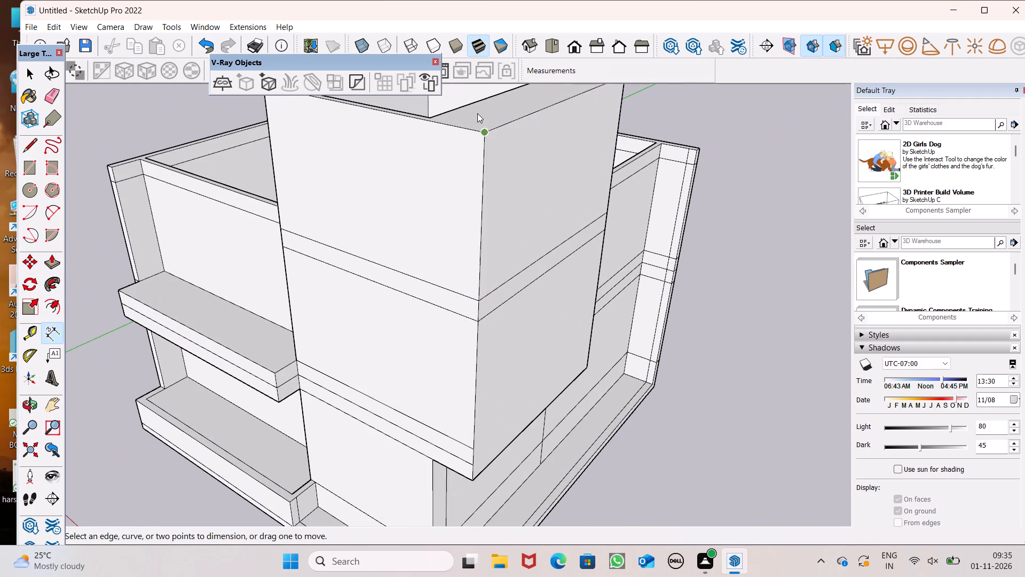
click(483, 129)
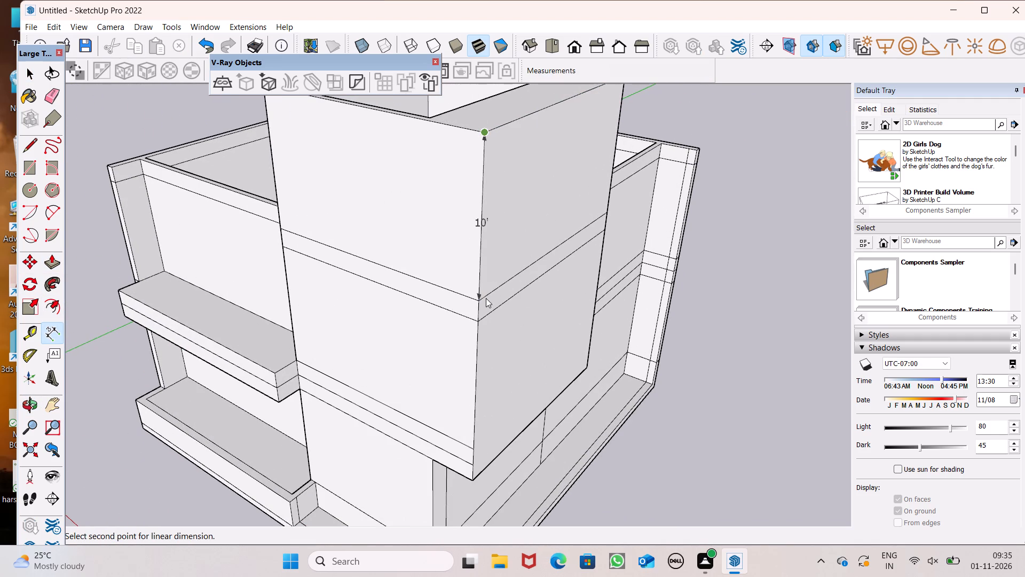
key(space)
Push/Pull the upper part of the ground-floor corner wall's end face out 3' 5 11/16", flush with the projection above.
scroll(486, 258, down, 4)
middle_drag(477, 277, 589, 156)
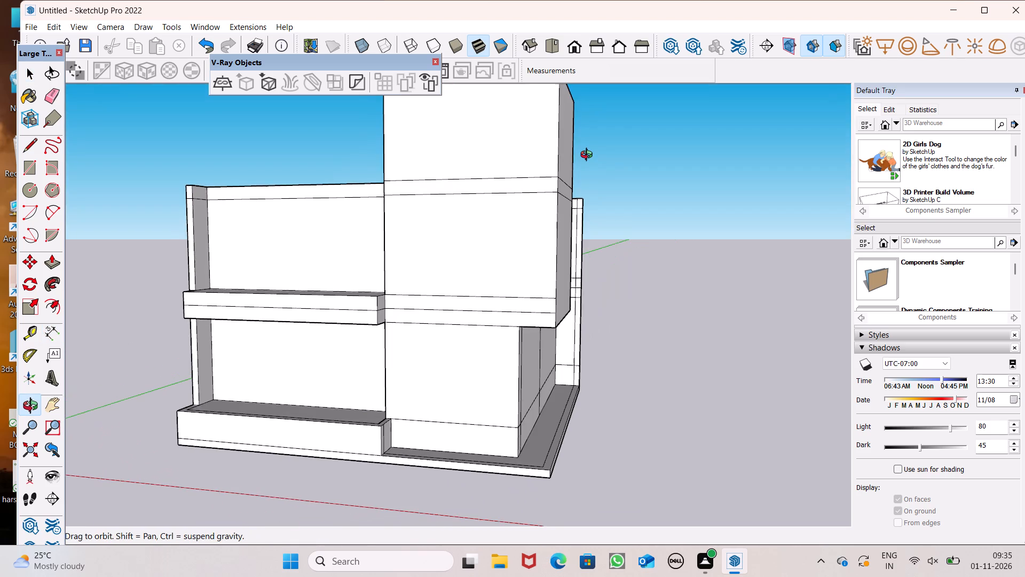
middle_drag(589, 156, 622, 169)
scroll(628, 170, down, 2)
middle_drag(665, 247, 620, 271)
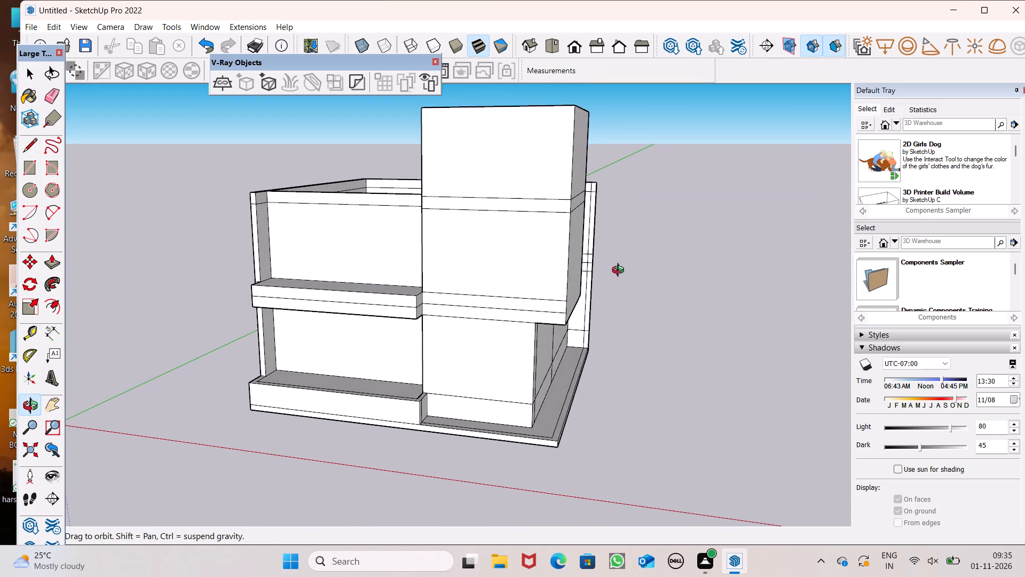
middle_drag(620, 271, 458, 189)
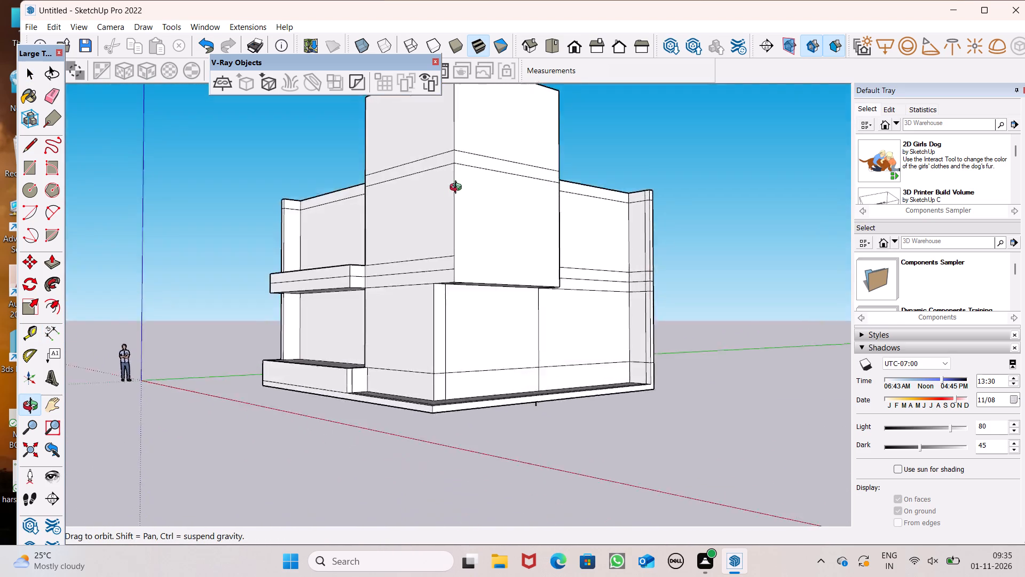
middle_drag(458, 189, 493, 175)
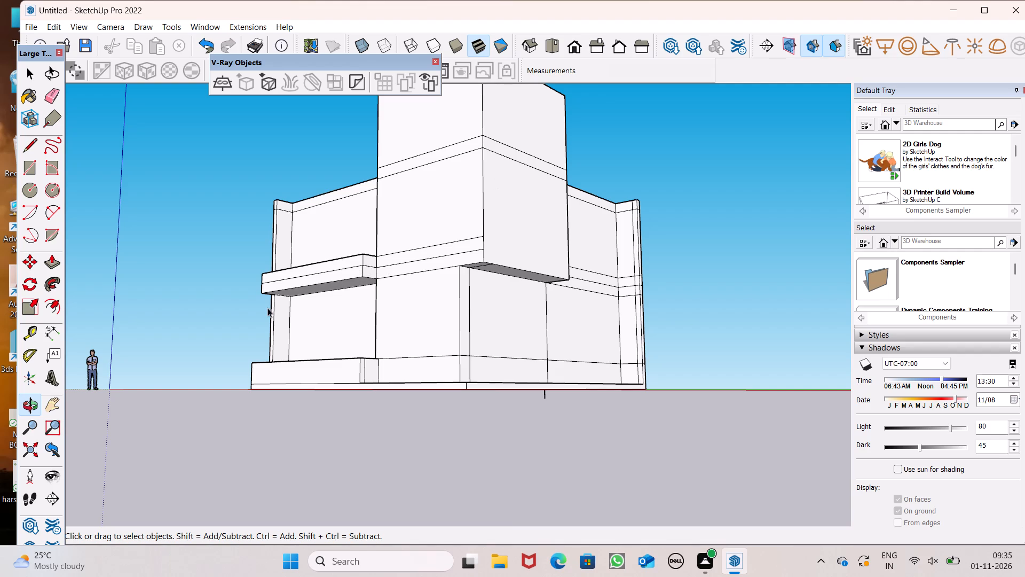
click(48, 267)
scroll(395, 271, up, 1)
middle_drag(399, 287, 422, 347)
scroll(554, 293, up, 6)
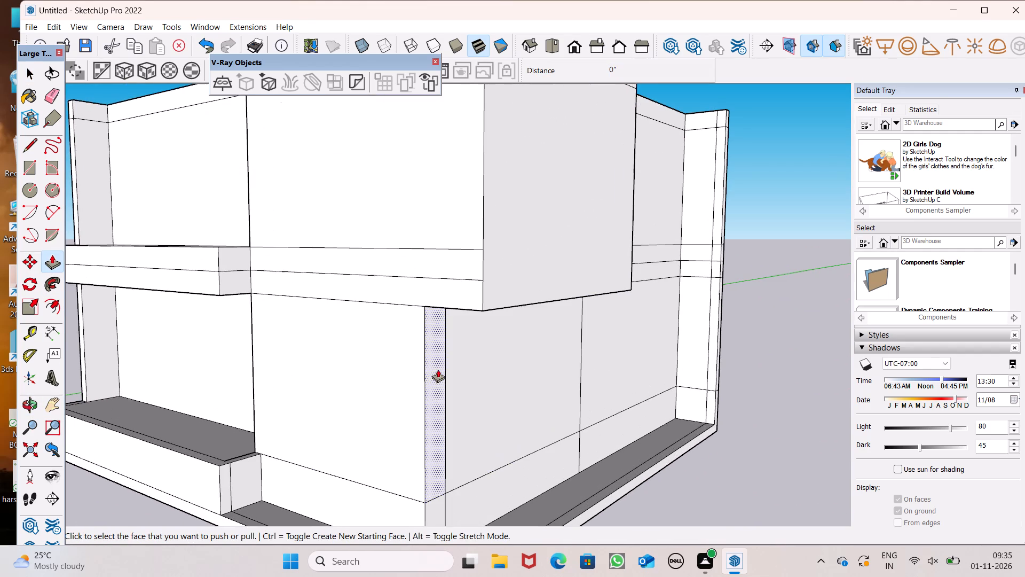
drag(436, 369, 486, 303)
scroll(537, 225, down, 4)
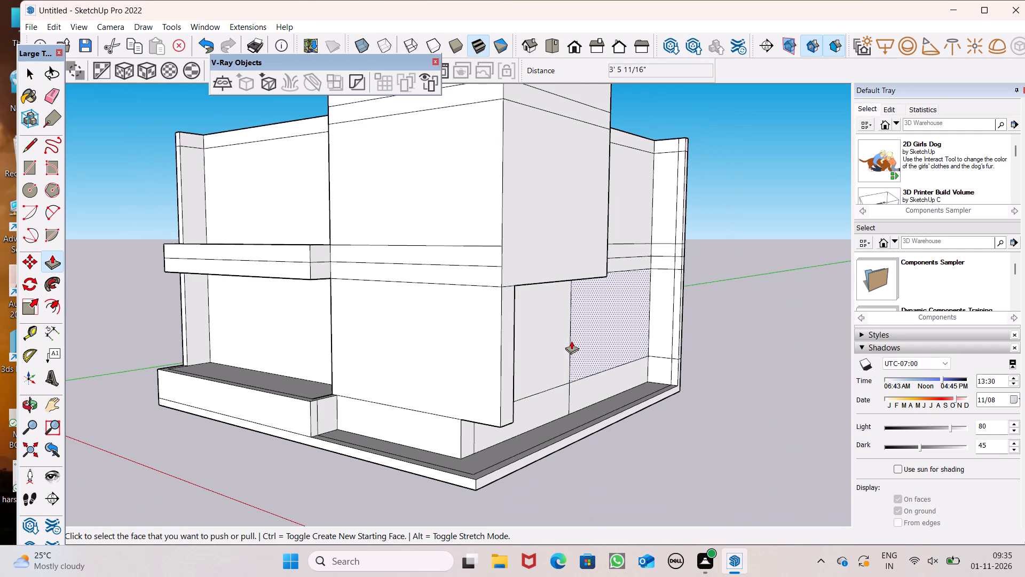
Push/Pull the base strip of the corner wall's end face outward until it is flush with the wall part above it.
scroll(466, 442, up, 4)
drag(469, 436, 519, 417)
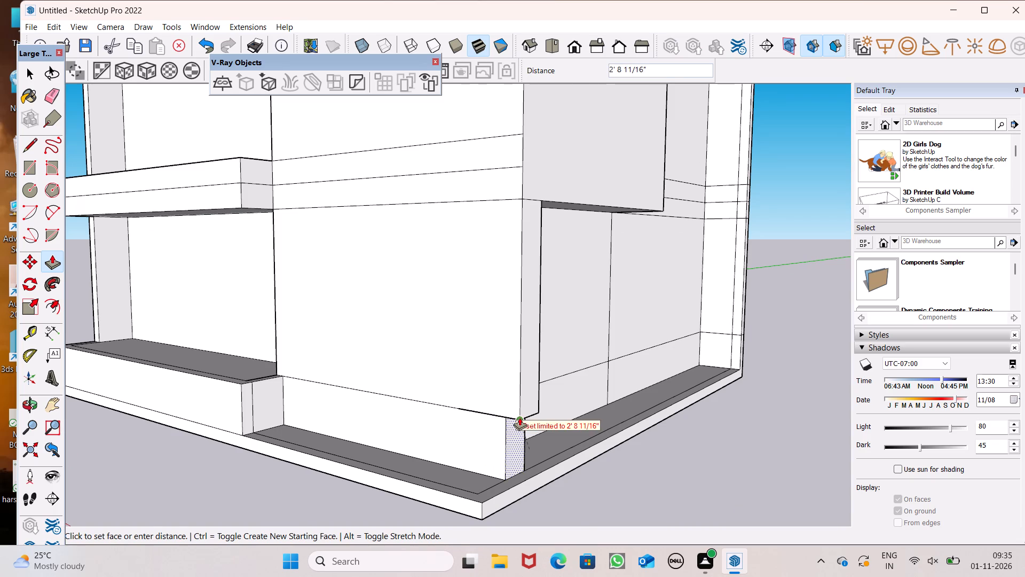
drag(519, 417, 519, 416)
scroll(493, 331, down, 6)
middle_drag(506, 358, 500, 323)
scroll(506, 368, up, 6)
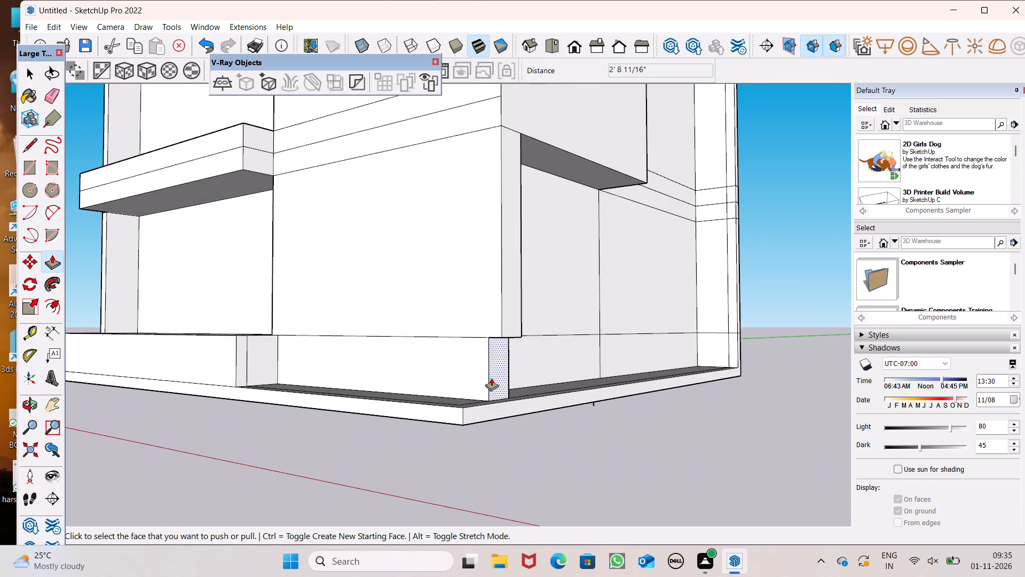
drag(491, 377, 498, 347)
drag(498, 338, 501, 331)
scroll(516, 227, down, 7)
scroll(554, 320, up, 1)
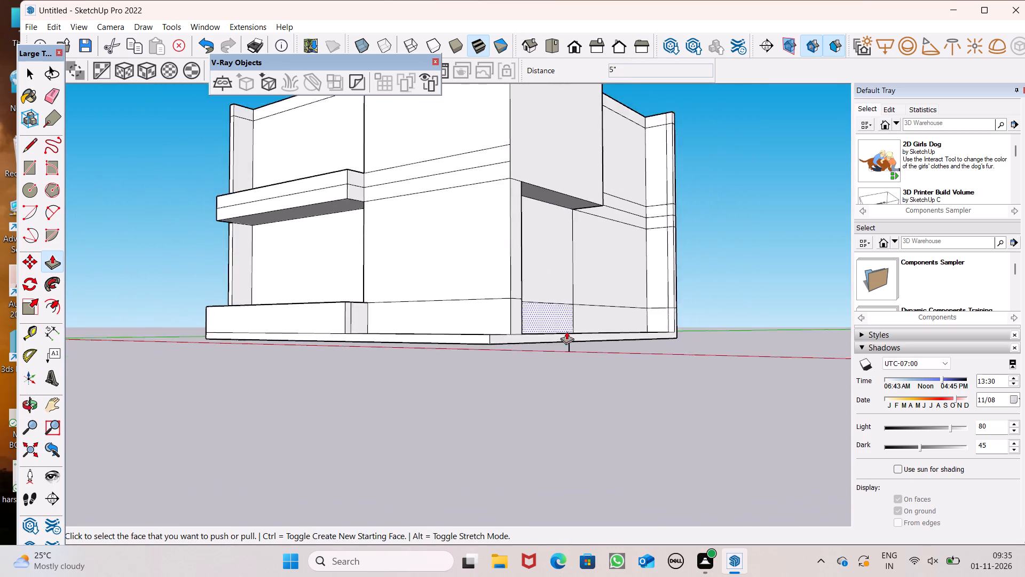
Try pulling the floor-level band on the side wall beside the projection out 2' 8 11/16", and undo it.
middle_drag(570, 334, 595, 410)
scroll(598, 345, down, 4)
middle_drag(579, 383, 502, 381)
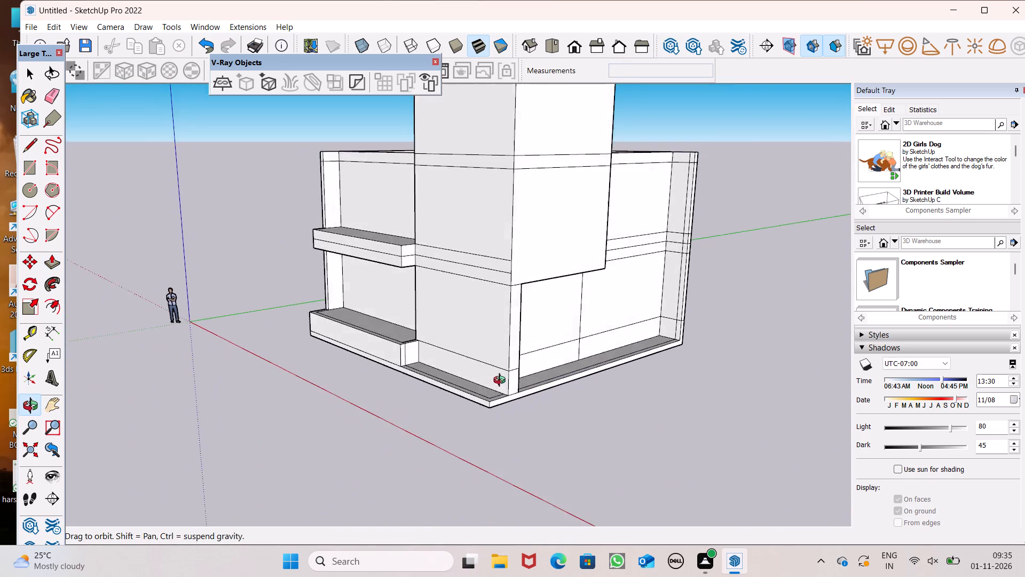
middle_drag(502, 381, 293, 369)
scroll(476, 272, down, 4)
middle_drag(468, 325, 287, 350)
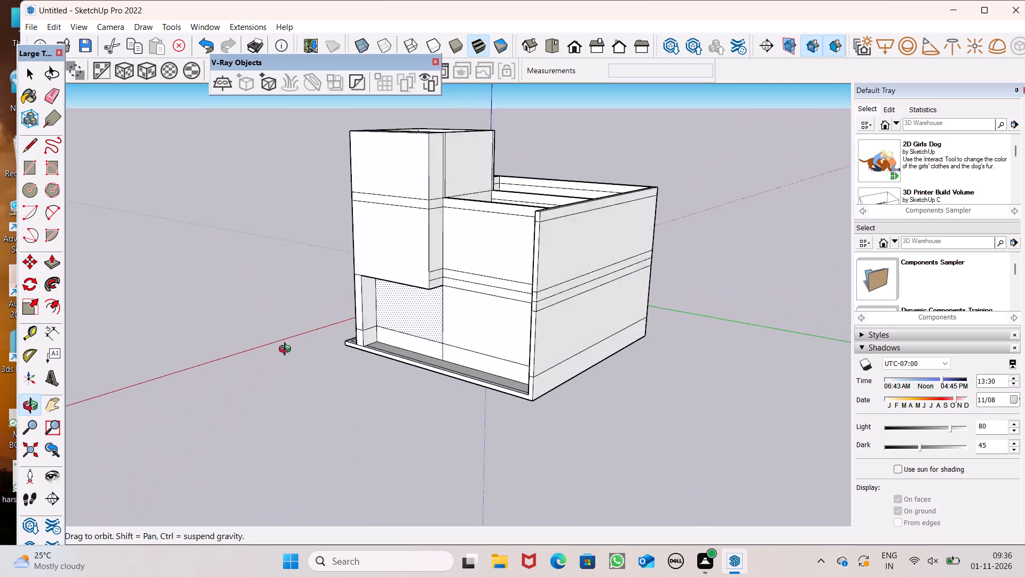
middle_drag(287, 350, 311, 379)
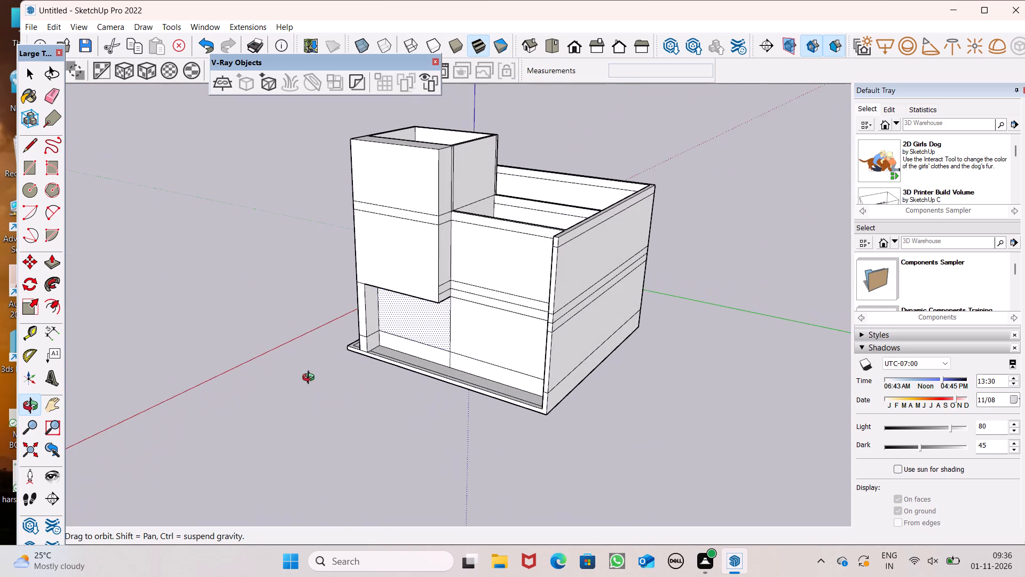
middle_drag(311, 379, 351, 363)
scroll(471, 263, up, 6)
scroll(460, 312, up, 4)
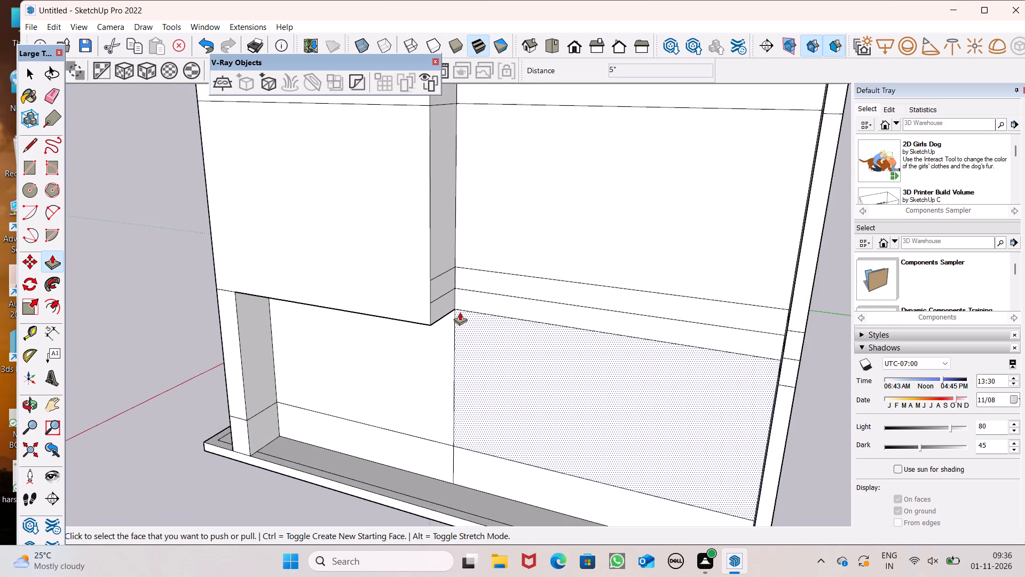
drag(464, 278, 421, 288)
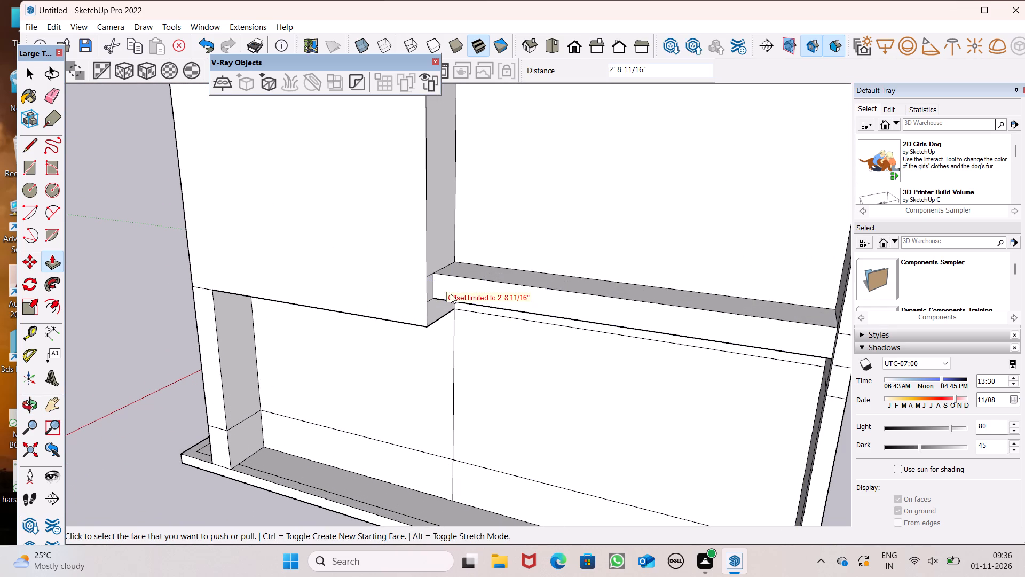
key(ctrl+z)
Push/Pull the floor-level band beside the projection out 3' 5 11/16" as a ledge flush with the projection's outer face.
drag(458, 279, 433, 291)
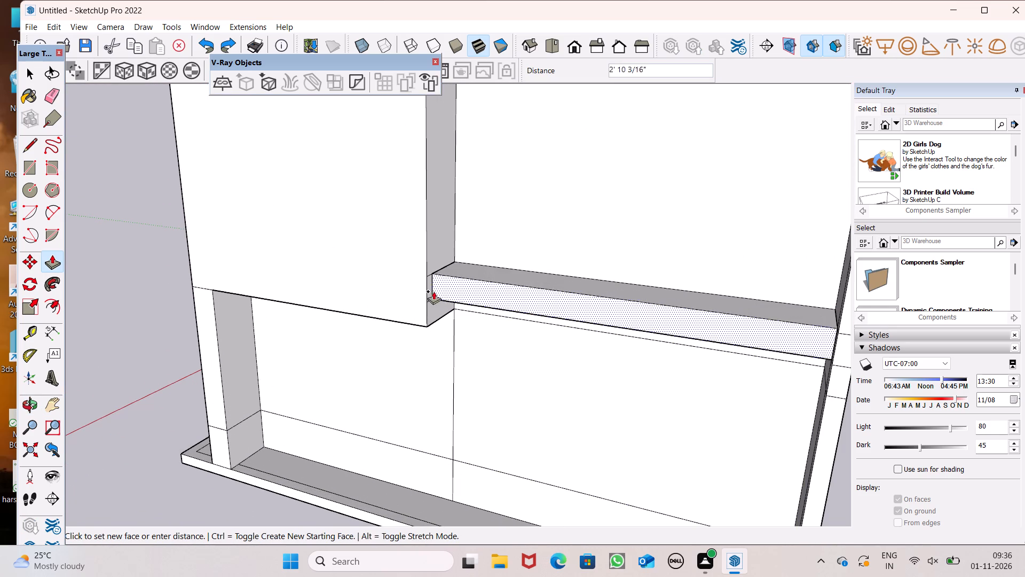
drag(433, 291, 425, 281)
scroll(488, 265, down, 4)
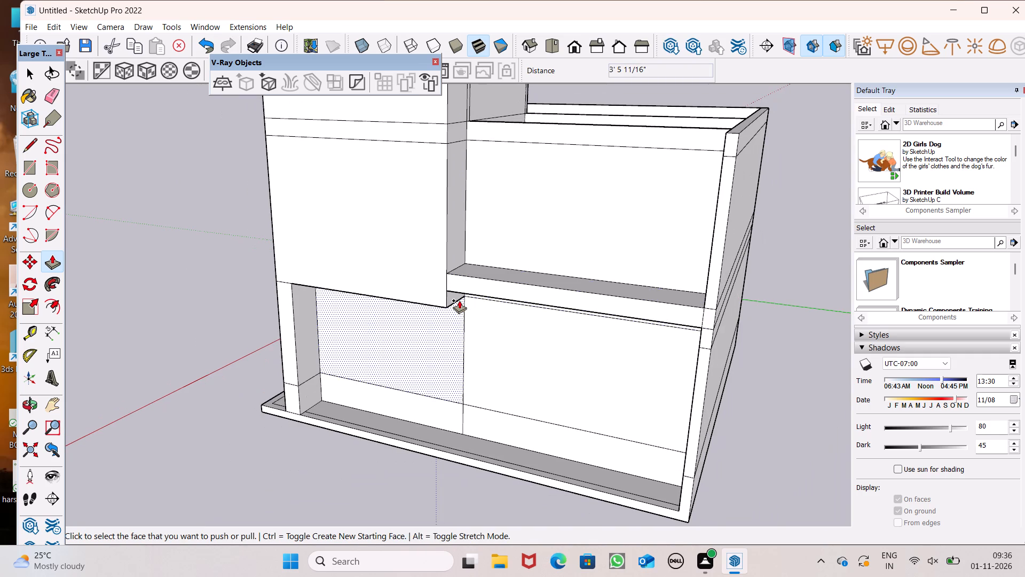
Examine the new side ledge and its junctions with the projection and end wall from above, below and the side.
scroll(501, 262, down, 6)
middle_drag(561, 248, 509, 329)
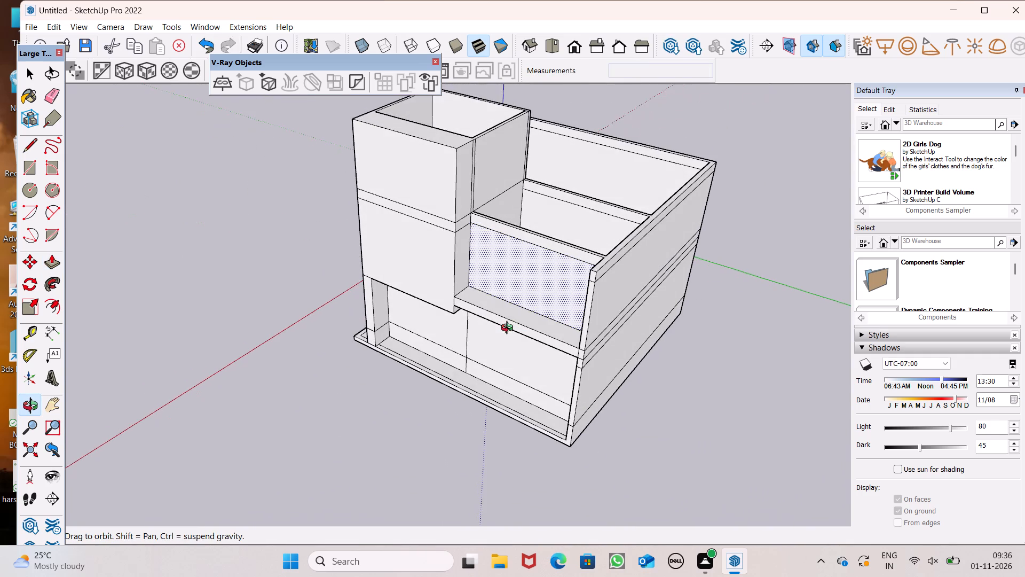
middle_drag(509, 329, 571, 345)
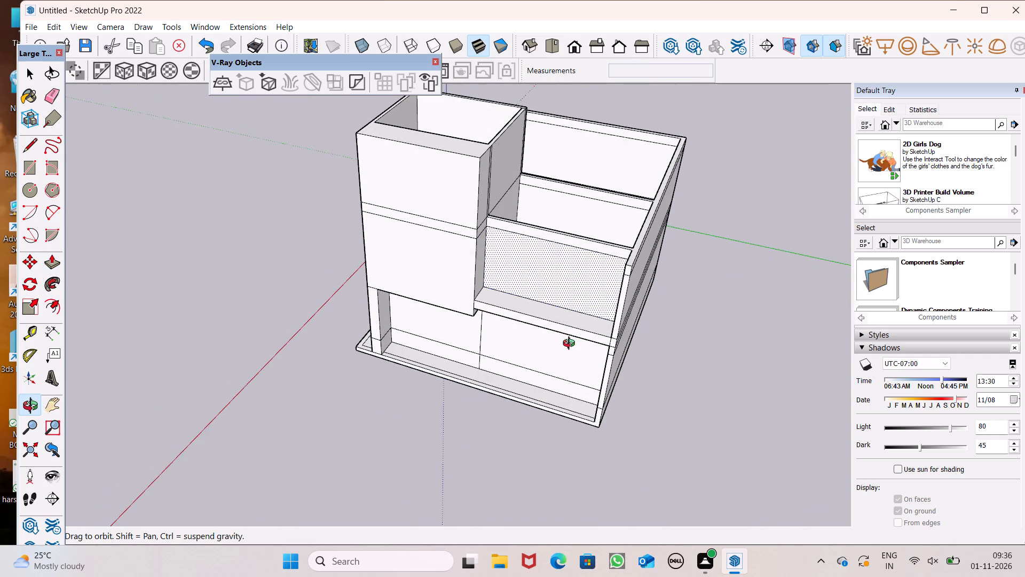
middle_drag(571, 345, 572, 345)
scroll(485, 276, down, 1)
middle_drag(542, 305, 538, 85)
scroll(525, 297, up, 4)
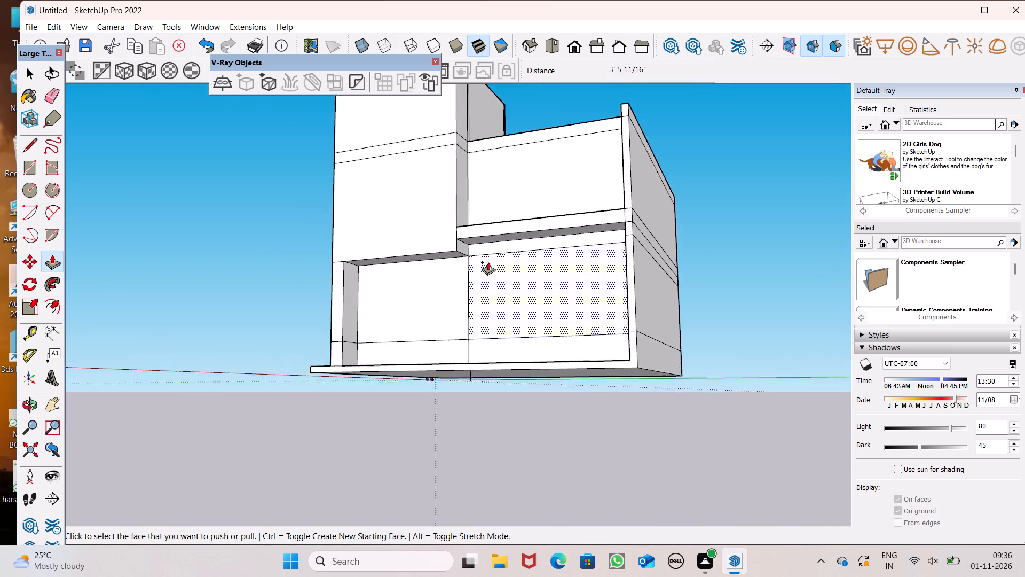
scroll(488, 262, up, 1)
middle_drag(559, 221, 589, 308)
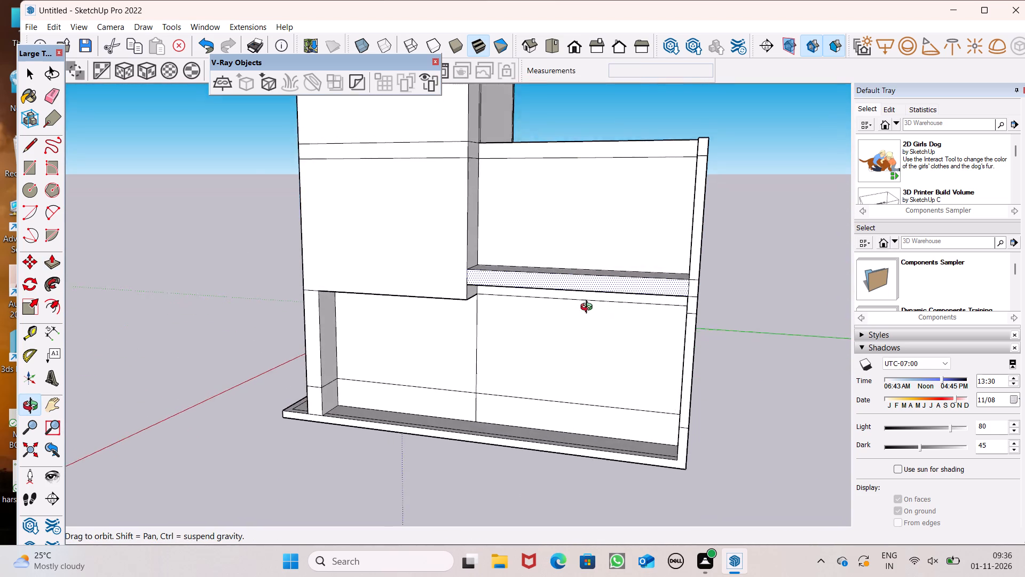
middle_drag(589, 308, 555, 352)
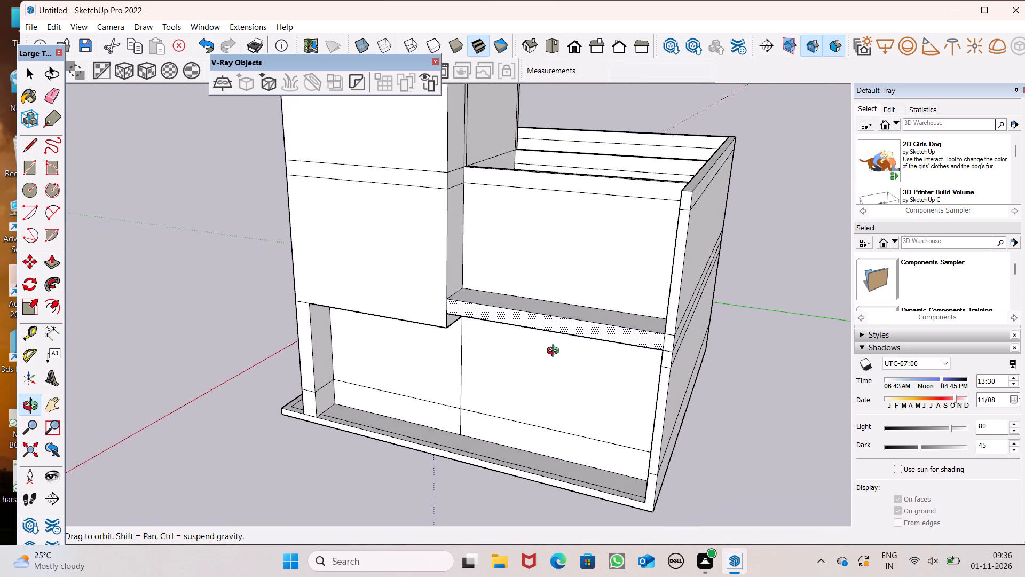
middle_drag(555, 352, 555, 353)
scroll(630, 183, down, 2)
middle_drag(626, 197, 608, 223)
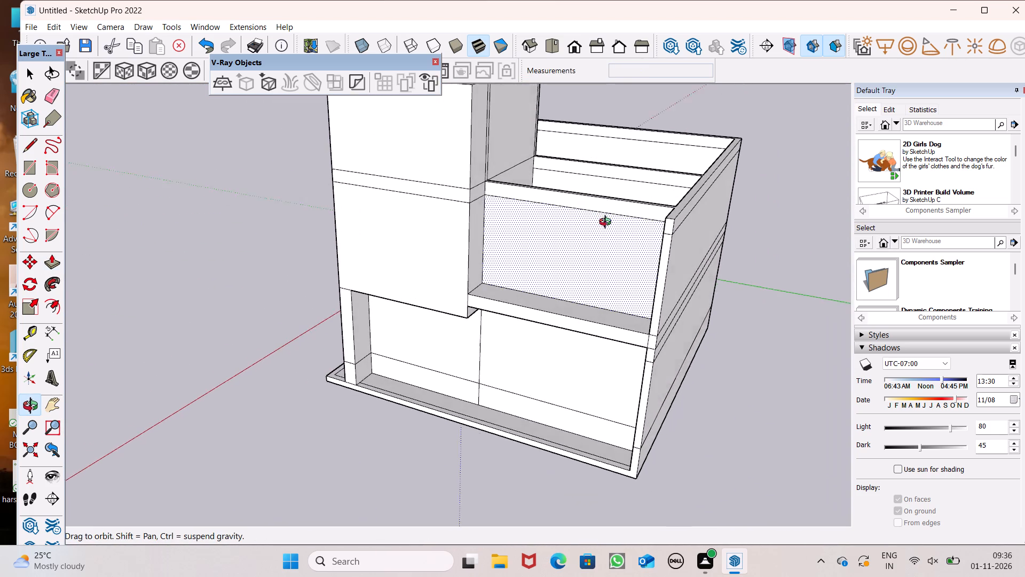
middle_drag(608, 223, 603, 273)
middle_drag(598, 278, 605, 272)
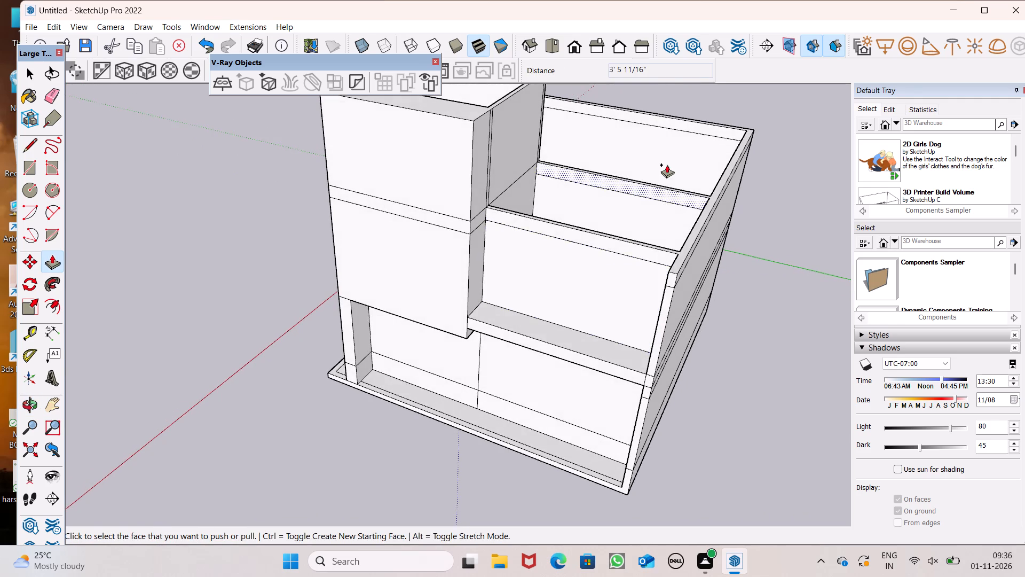
scroll(662, 233, down, 5)
middle_drag(672, 260, 655, 299)
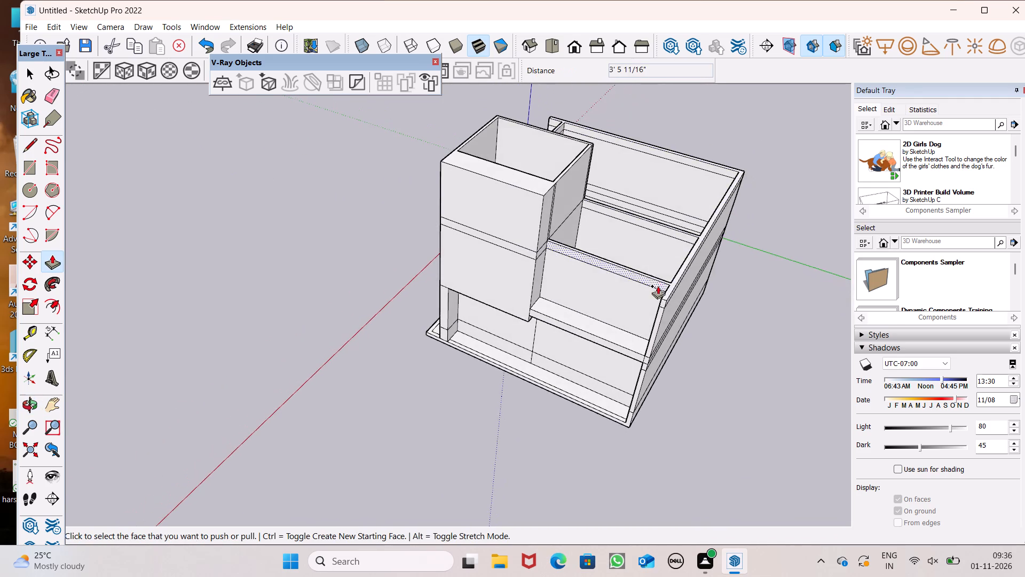
scroll(638, 269, up, 7)
scroll(595, 212, down, 4)
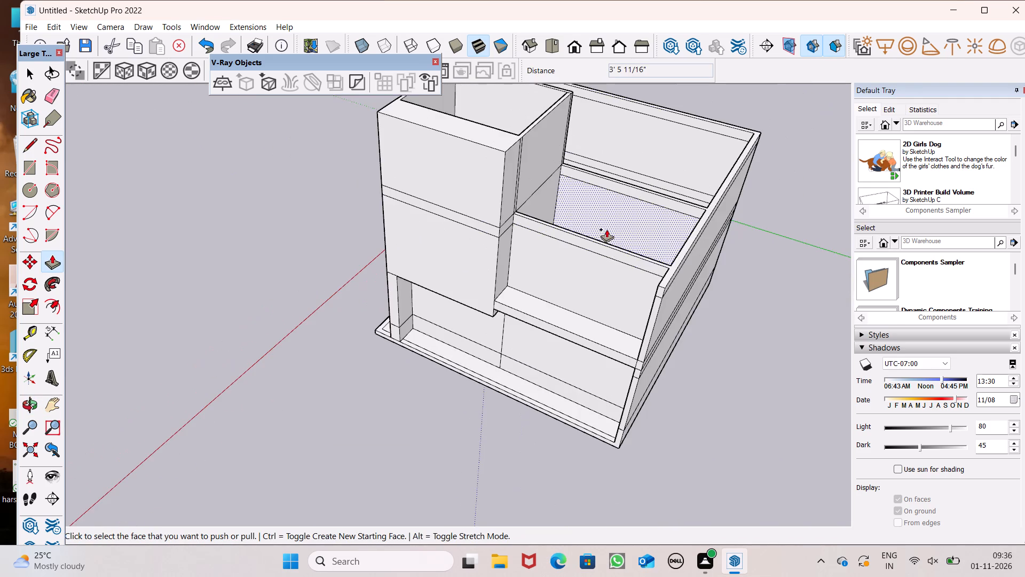
middle_drag(608, 230, 627, 191)
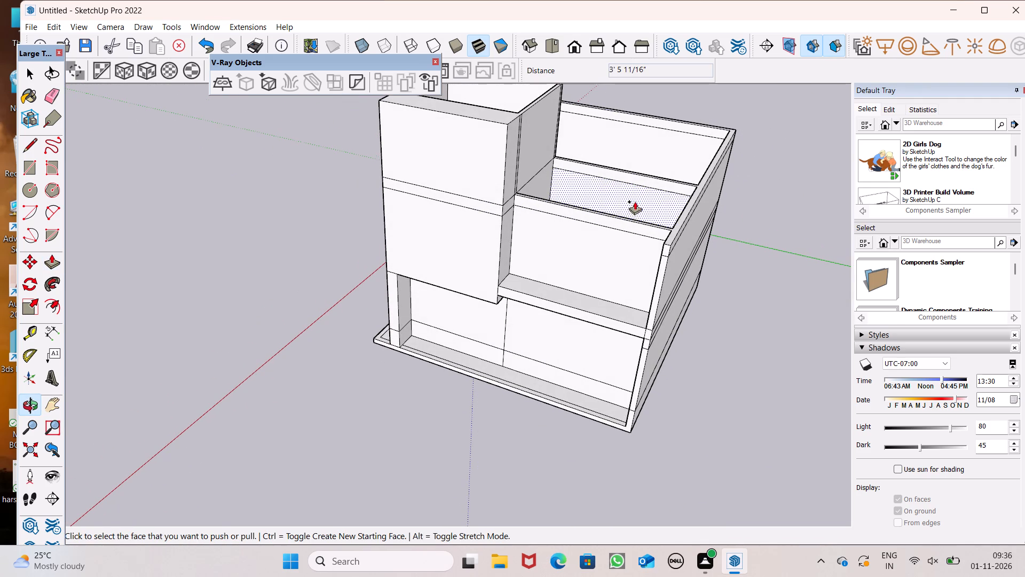
scroll(727, 305, down, 1)
middle_drag(802, 436, 999, 314)
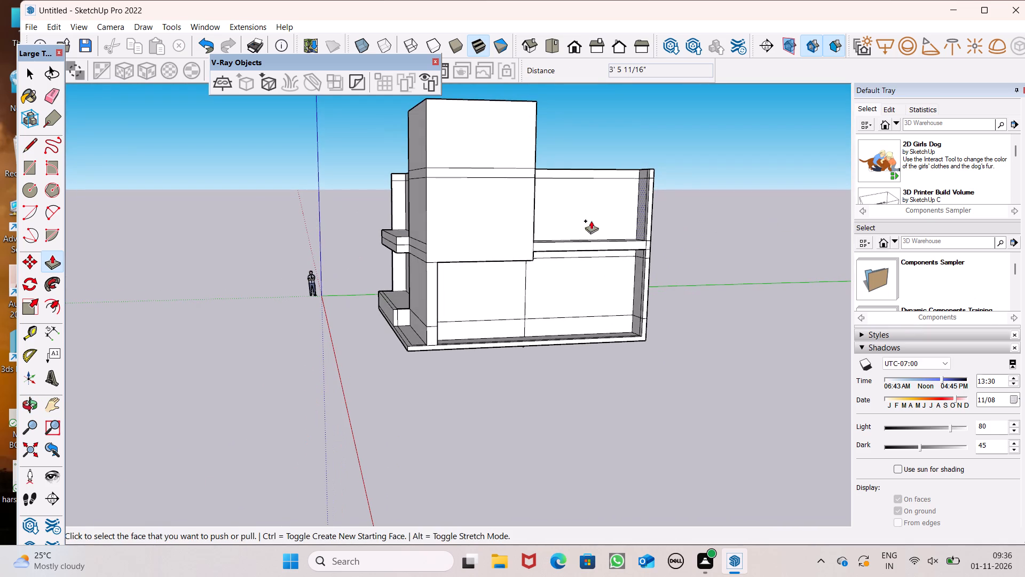
Examine the upper-storey corner where the recessed wall, its top band and the end wall meet, including the ledge below.
drag(50, 98, 64, 98)
scroll(589, 133, up, 9)
middle_drag(723, 254, 772, 318)
scroll(764, 309, up, 6)
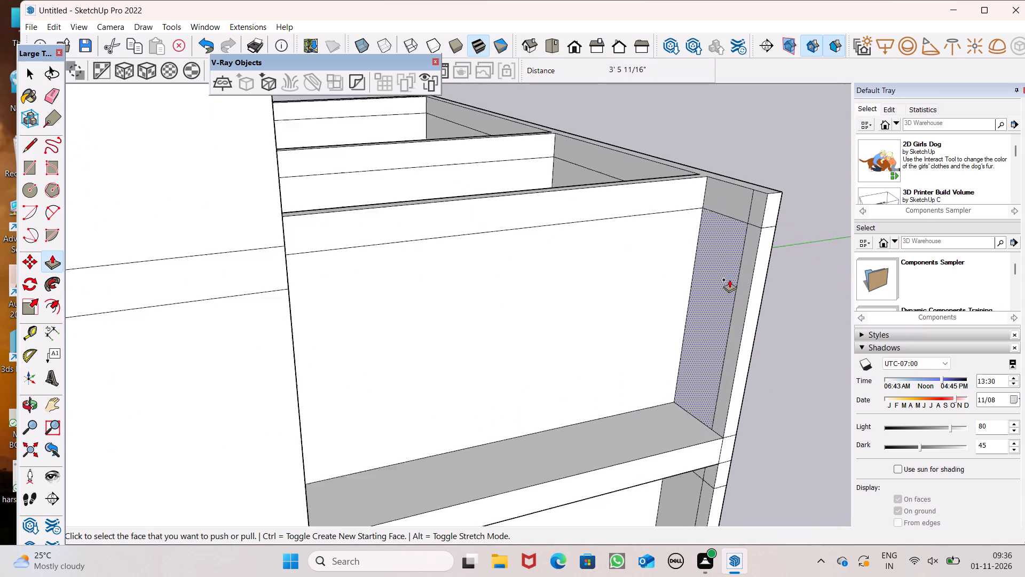
scroll(729, 279, up, 6)
scroll(731, 224, down, 6)
scroll(644, 188, down, 3)
middle_drag(676, 225, 636, 209)
scroll(660, 215, up, 1)
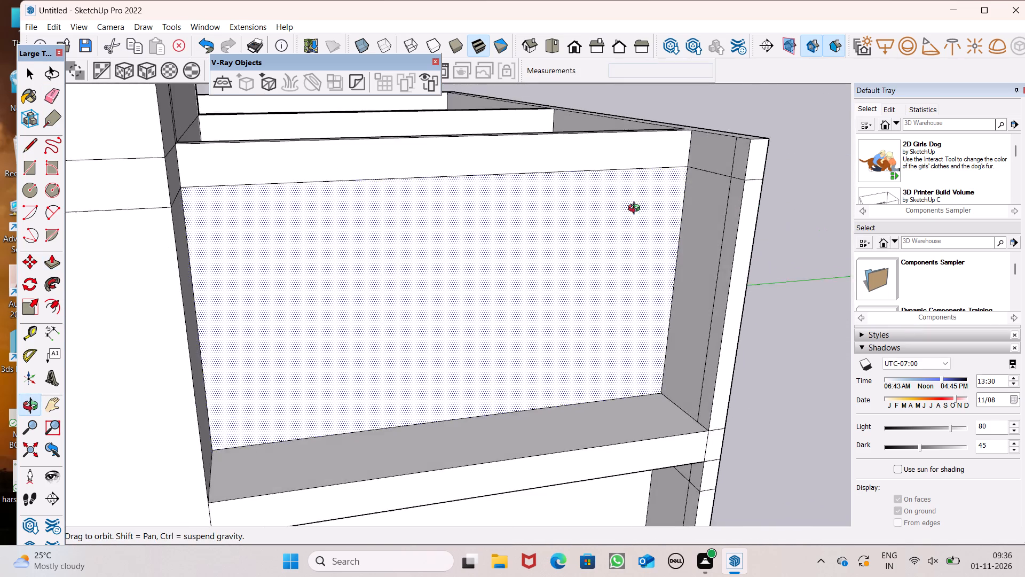
middle_drag(636, 209, 714, 300)
scroll(715, 248, up, 5)
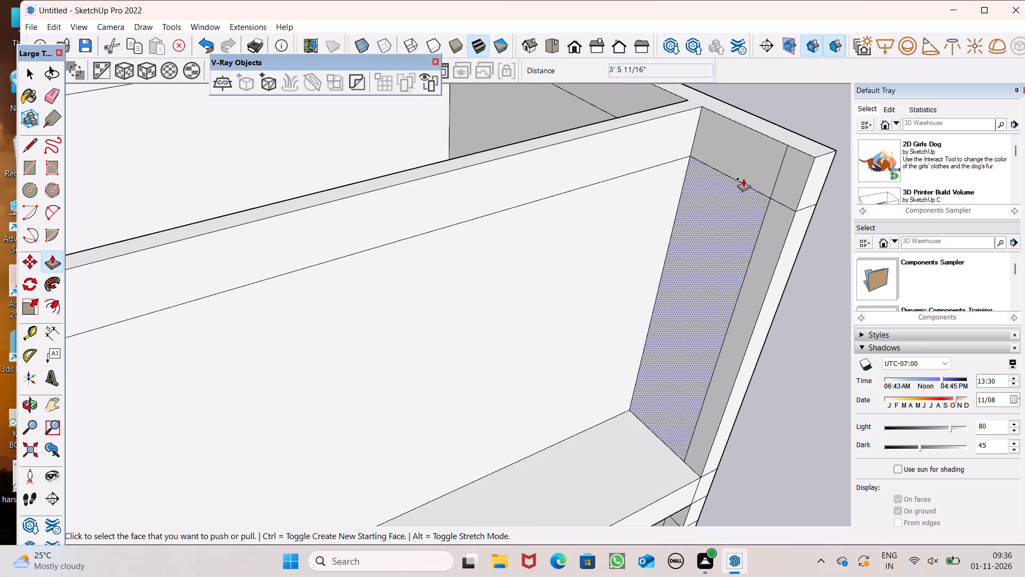
scroll(691, 165, down, 4)
scroll(732, 171, up, 5)
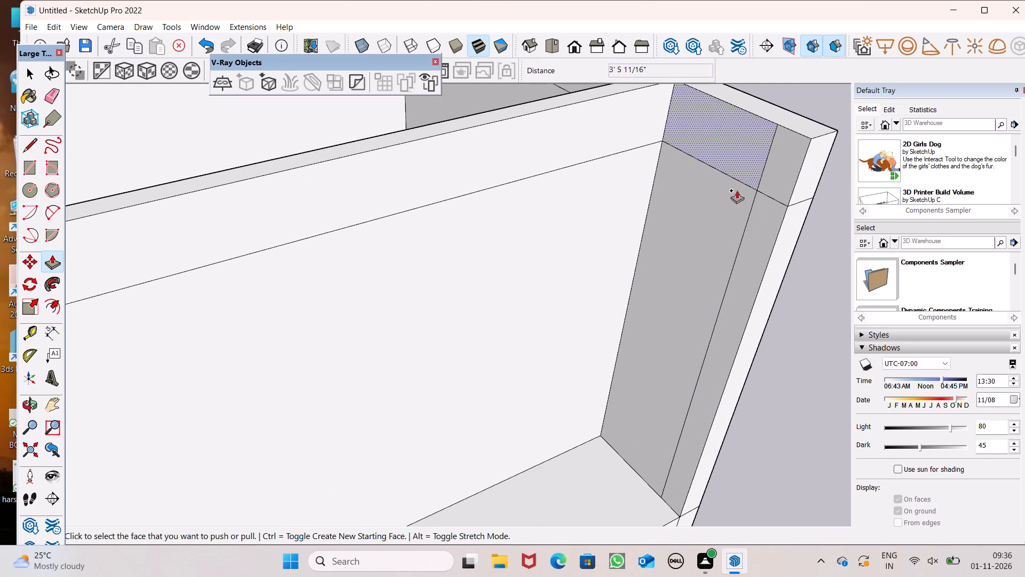
key(space)
scroll(558, 226, down, 6)
middle_drag(597, 264, 543, 220)
scroll(561, 181, down, 4)
middle_drag(594, 264, 508, 272)
scroll(580, 264, down, 4)
middle_drag(586, 260, 563, 260)
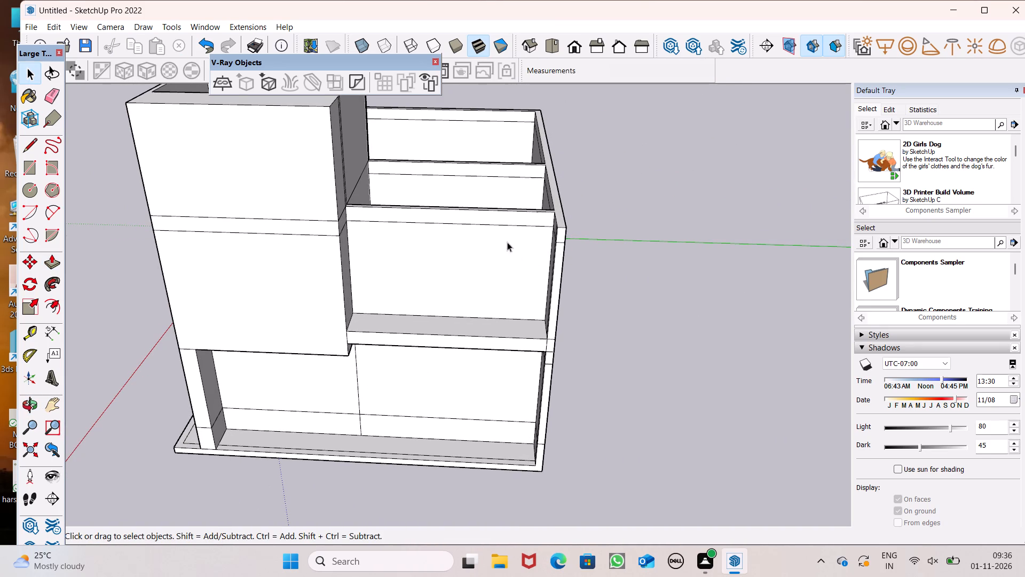
Push/Pull the top band of the recessed upper wall out 3' 5 11/16", flush with the projection's outer face.
drag(50, 268, 94, 270)
scroll(491, 202, down, 3)
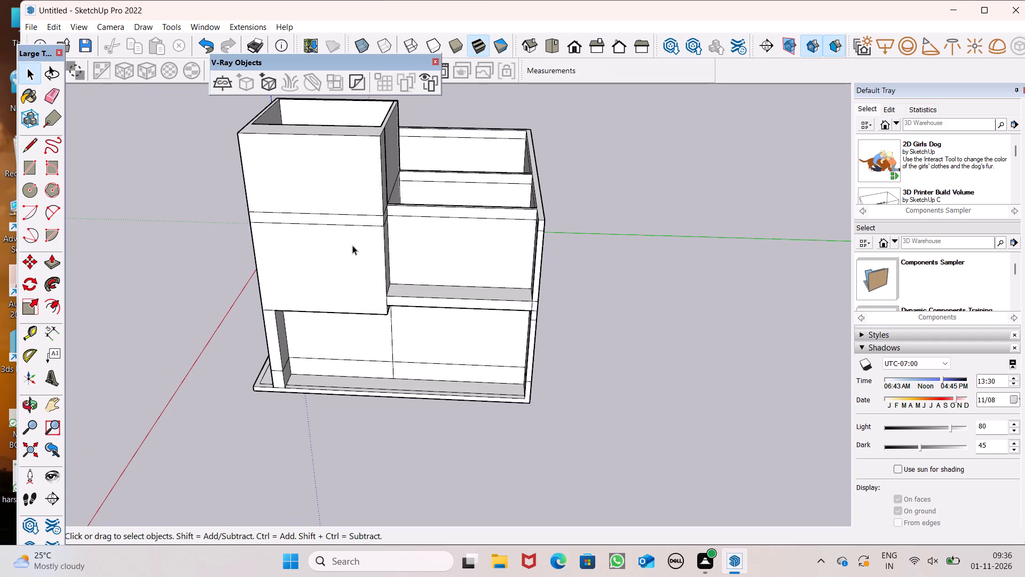
click(51, 262)
scroll(429, 211, up, 4)
scroll(603, 176, down, 5)
middle_drag(612, 232, 595, 276)
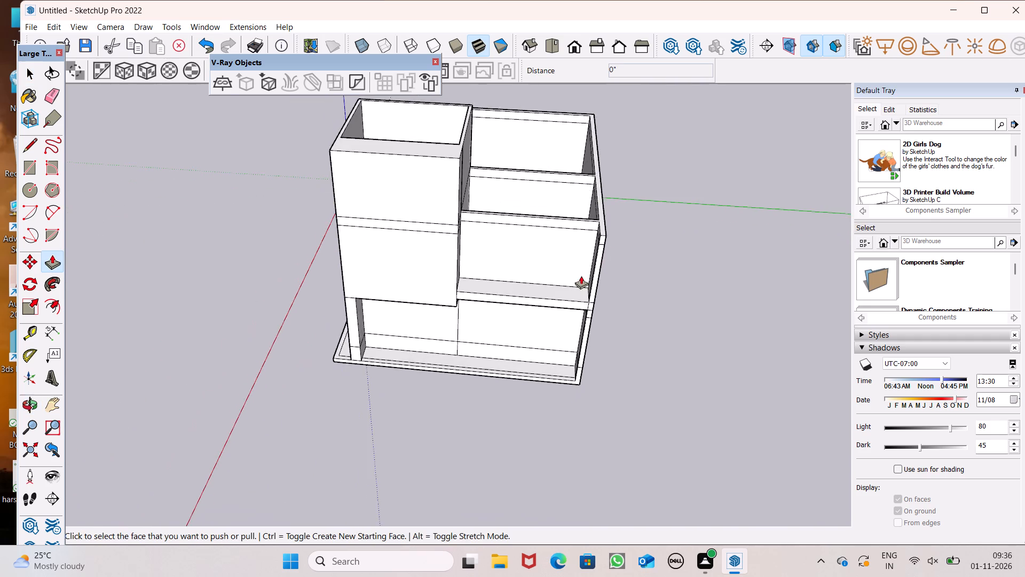
scroll(479, 228, up, 6)
drag(453, 208, 421, 224)
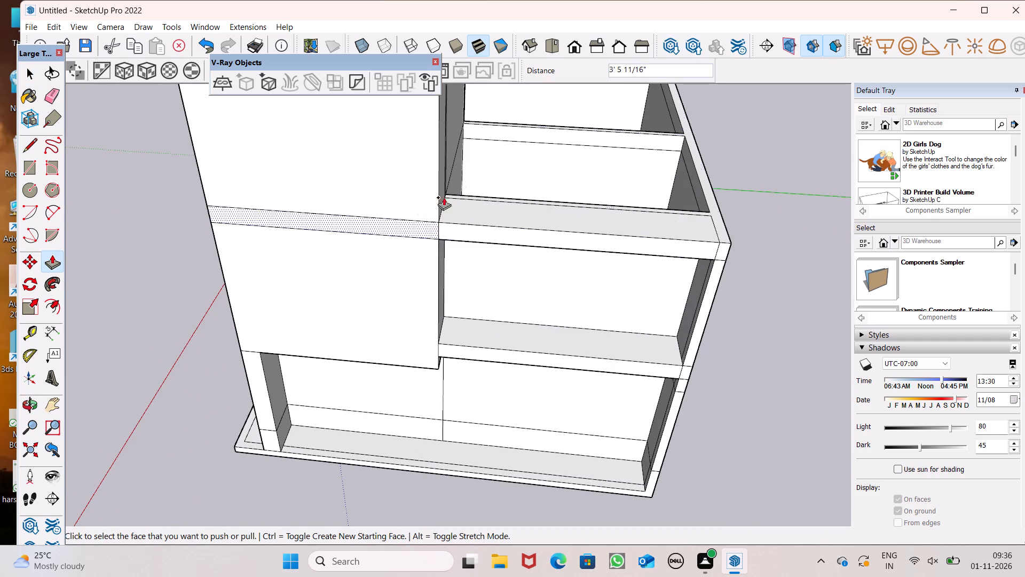
Raise the top of the new upper ledge about 1' 6 3/4" and bring the adjoining wall tops up to the same level.
scroll(473, 193, down, 3)
drag(485, 211, 488, 200)
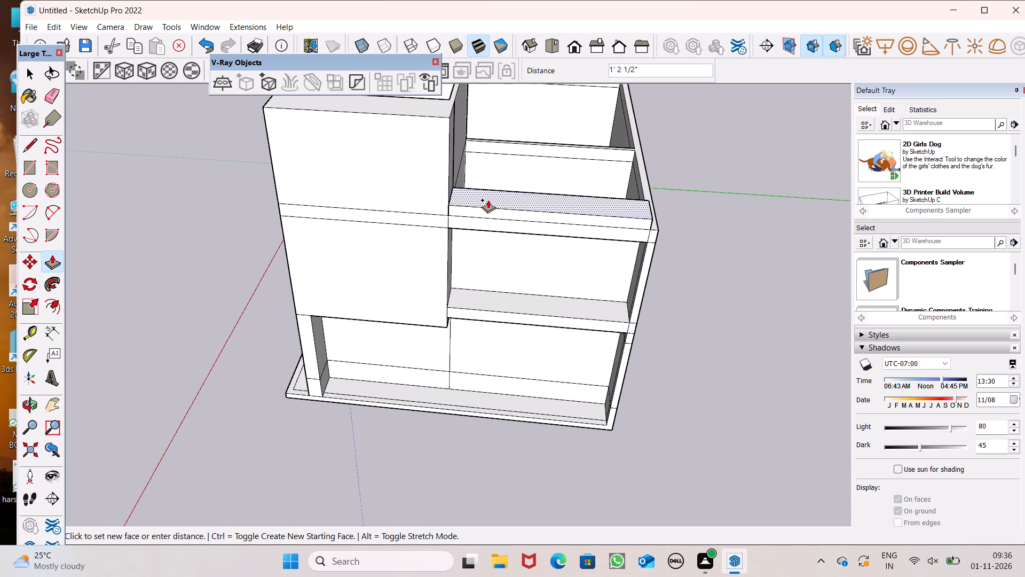
drag(488, 200, 488, 197)
middle_drag(617, 210, 488, 227)
scroll(591, 293, up, 5)
drag(593, 296, 583, 268)
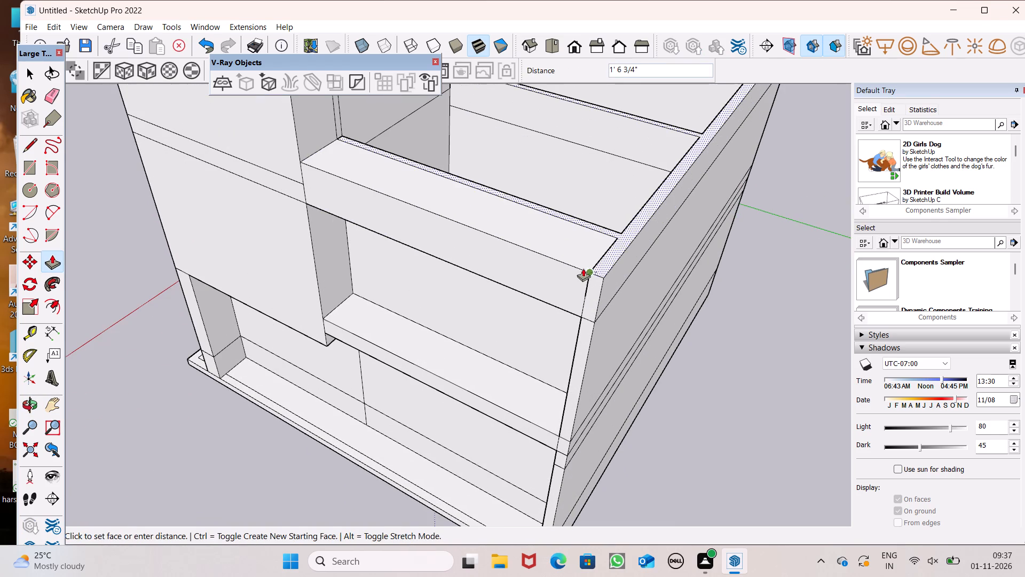
drag(583, 268, 581, 264)
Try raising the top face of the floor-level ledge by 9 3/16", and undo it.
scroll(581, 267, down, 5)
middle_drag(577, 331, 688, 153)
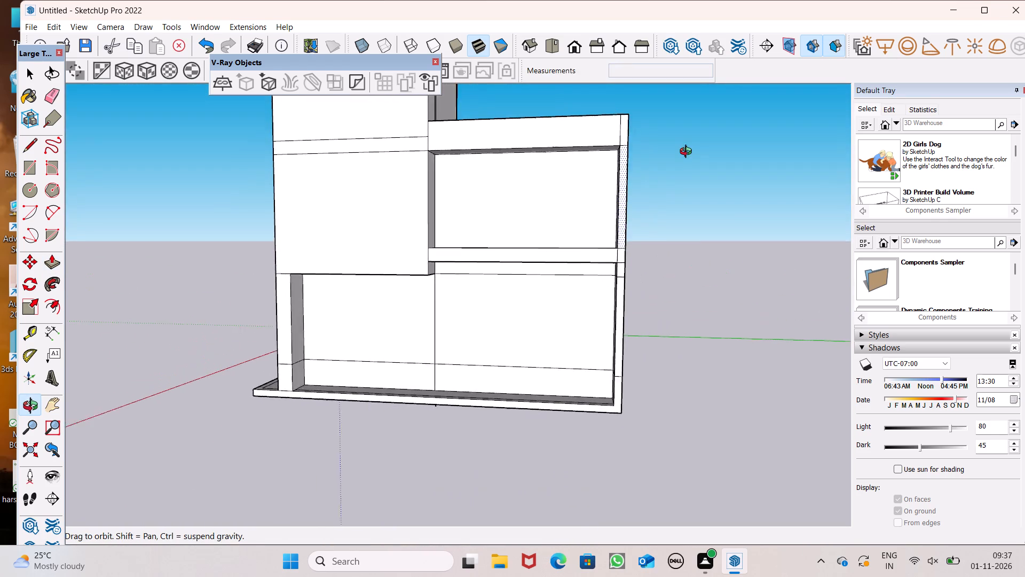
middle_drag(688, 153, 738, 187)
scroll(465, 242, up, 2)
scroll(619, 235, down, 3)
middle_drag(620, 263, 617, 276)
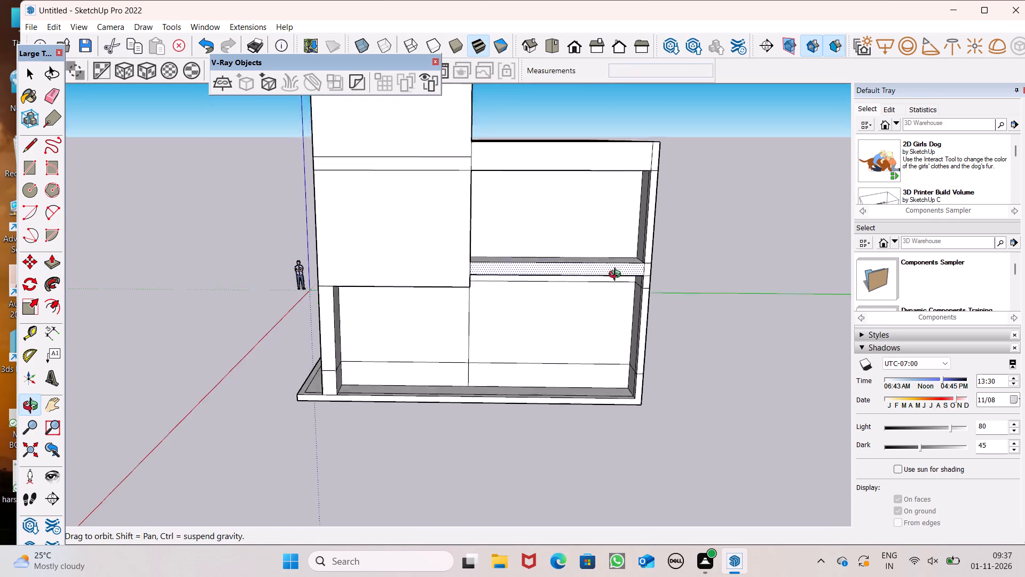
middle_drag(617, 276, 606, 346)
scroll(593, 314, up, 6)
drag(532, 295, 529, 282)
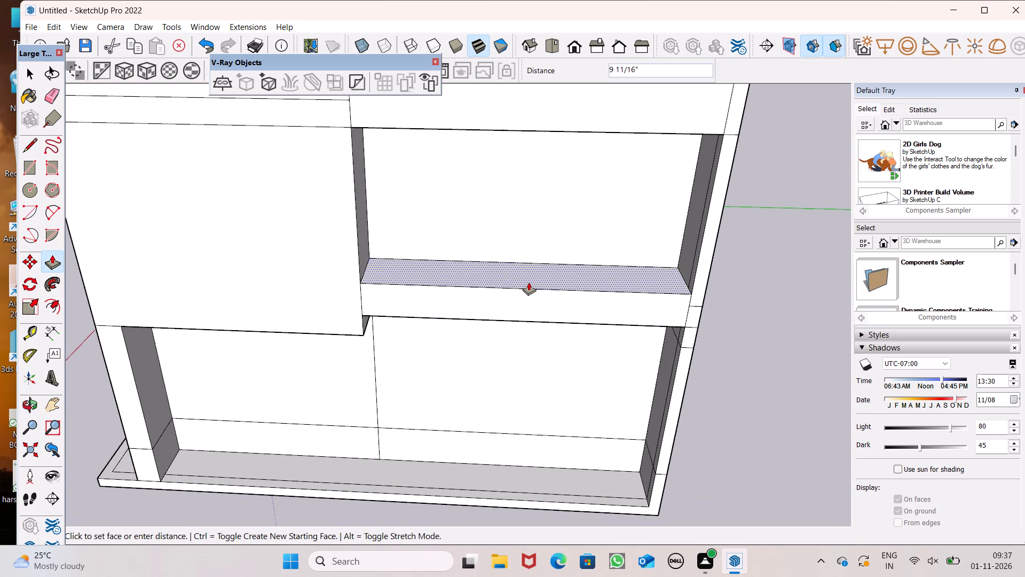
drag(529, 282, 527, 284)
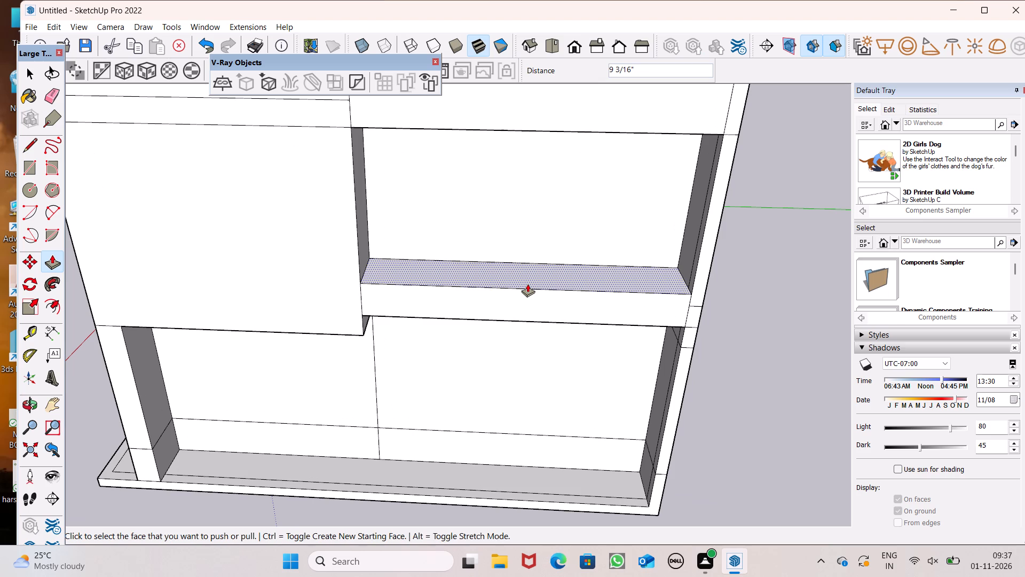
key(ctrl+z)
Push/Pull the underside of the floor-level ledge beside the projection down 3 11/16".
middle_drag(528, 322, 519, 157)
scroll(466, 216, up, 2)
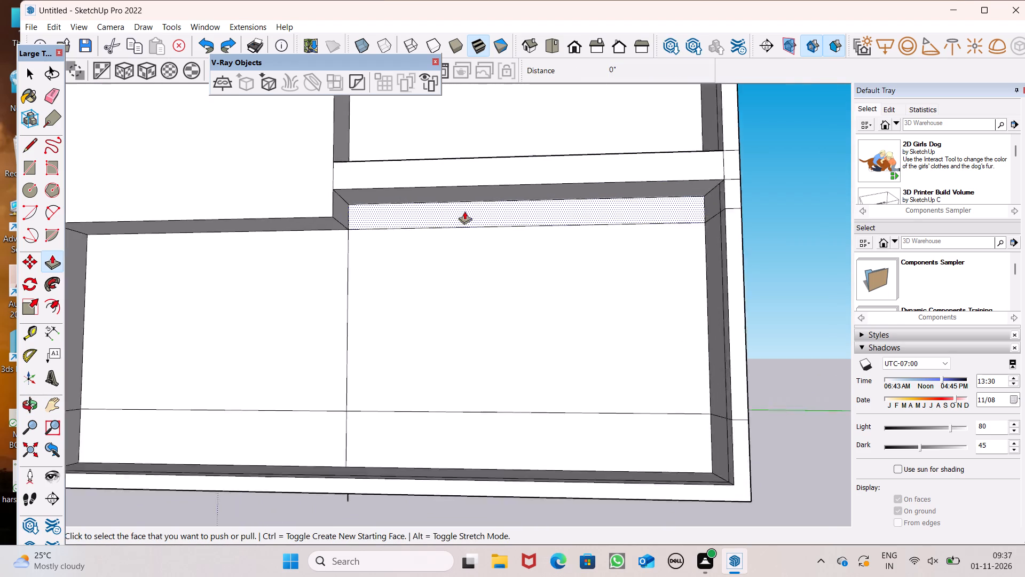
scroll(464, 211, up, 2)
drag(455, 197, 455, 204)
Push/Pull the top face of the floor-level ledge up 1' as a separate strip above its existing front face.
scroll(493, 205, down, 4)
middle_drag(625, 198, 634, 290)
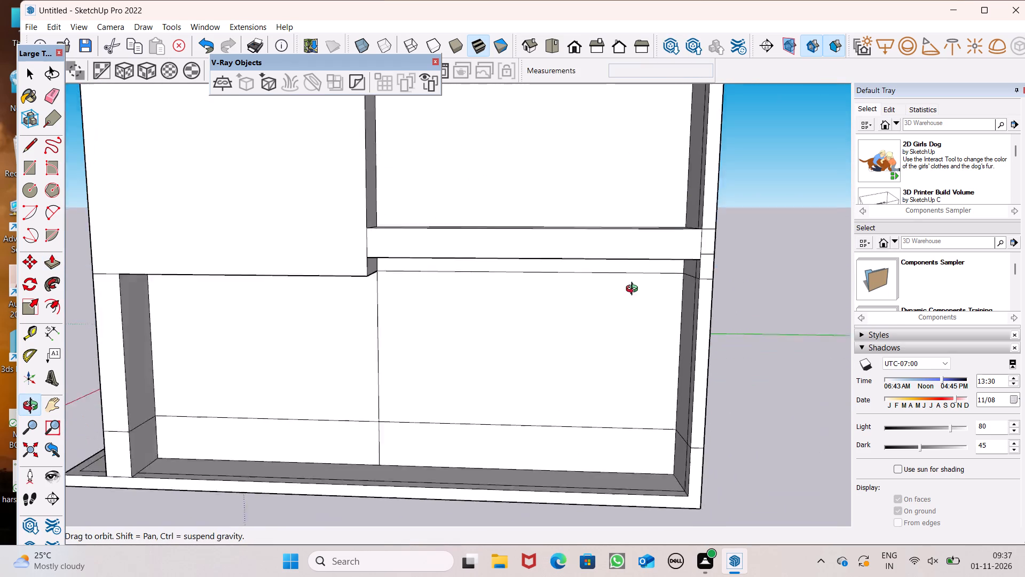
middle_drag(634, 290, 636, 319)
scroll(689, 270, down, 2)
middle_drag(669, 279, 656, 328)
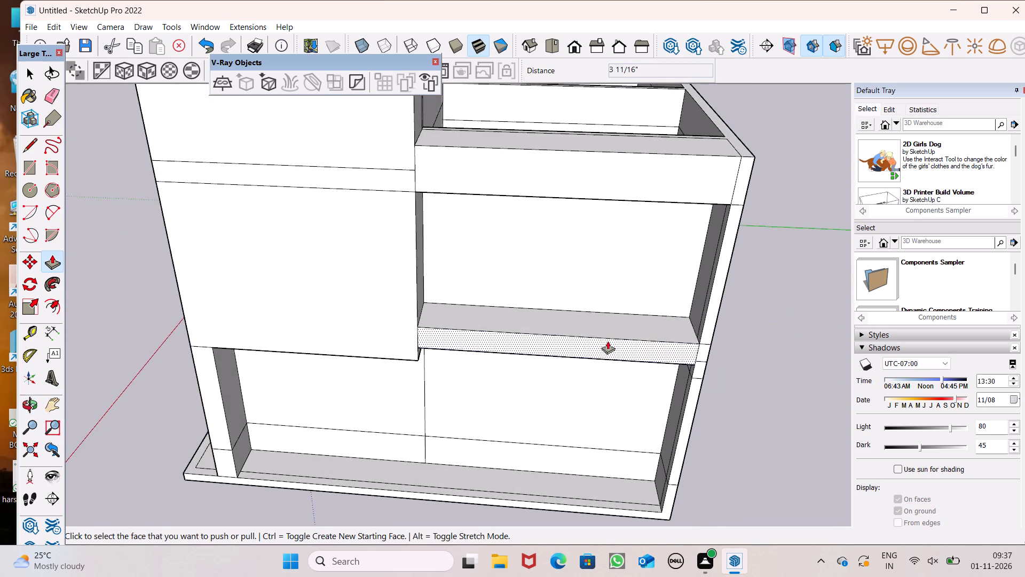
scroll(603, 340, up, 4)
drag(531, 321, 529, 297)
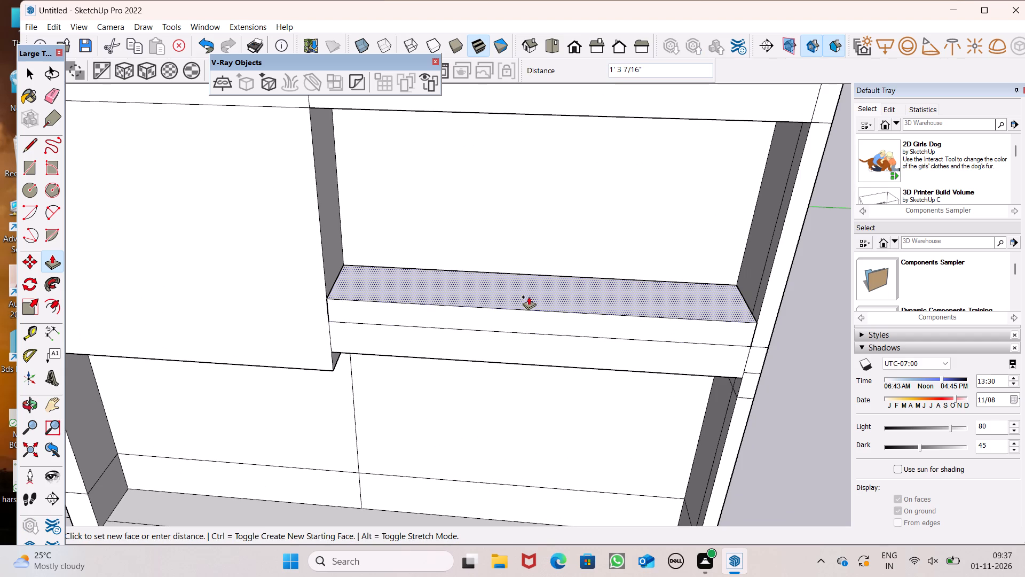
drag(529, 297, 526, 297)
text(1')
key(Return)
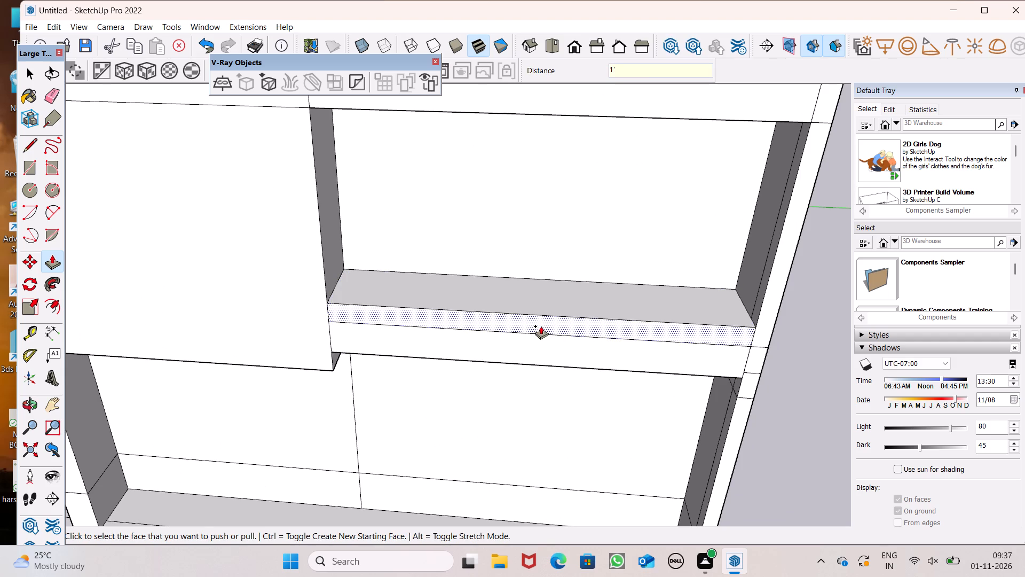
Push the front face of the ledge's new upper strip back 4 1/4" to form a setback.
scroll(583, 247, down, 2)
middle_drag(611, 287, 596, 316)
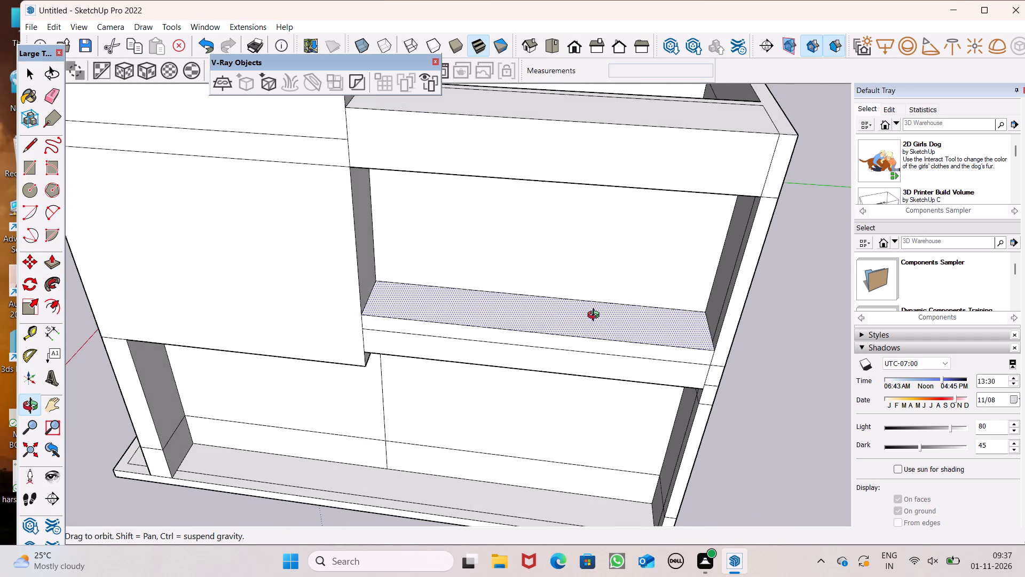
middle_drag(596, 316, 590, 300)
scroll(544, 330, up, 6)
drag(542, 330, 542, 322)
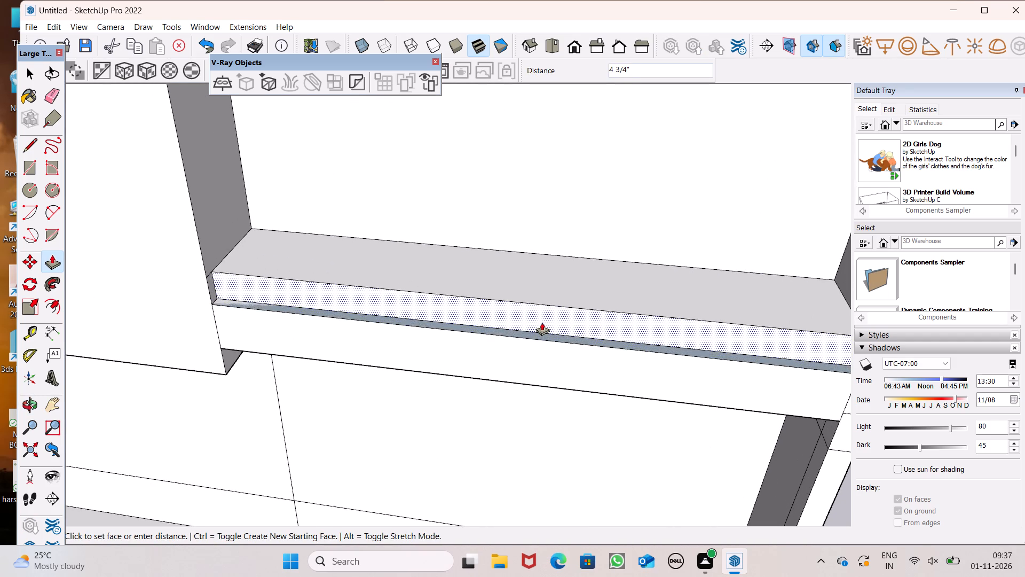
drag(542, 322, 545, 324)
Examine the stepped ledge, raised upper band and overall building from the front, corner, rear and above.
scroll(555, 246, down, 9)
middle_drag(660, 292, 684, 294)
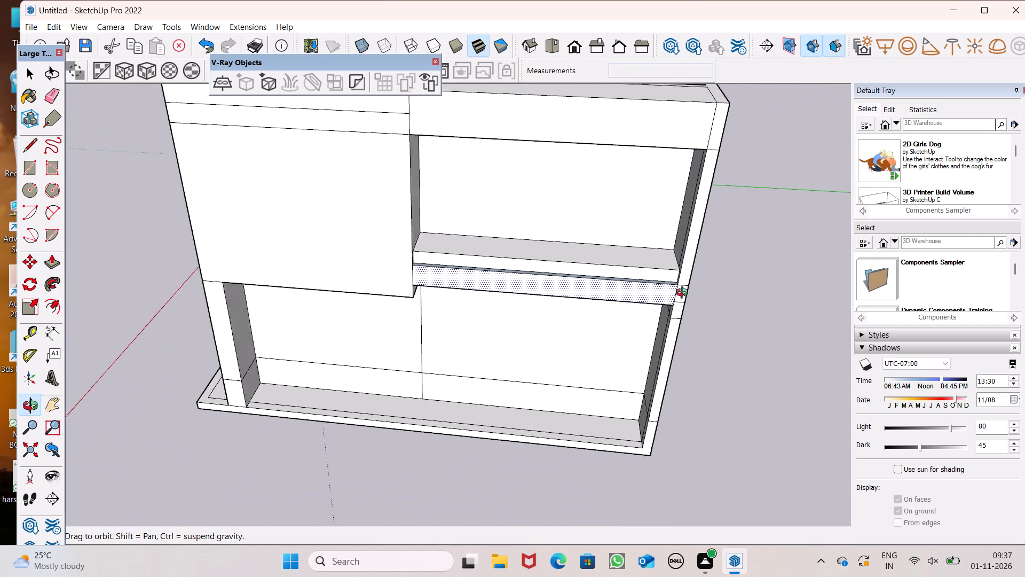
middle_drag(684, 294, 700, 322)
scroll(597, 214, down, 2)
middle_drag(667, 317, 503, 279)
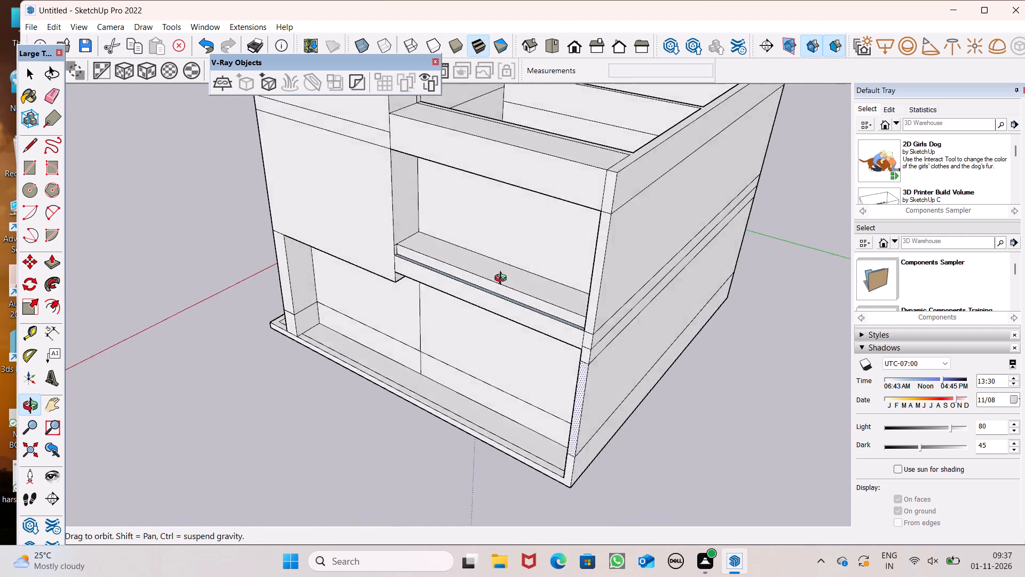
middle_drag(503, 279, 643, 243)
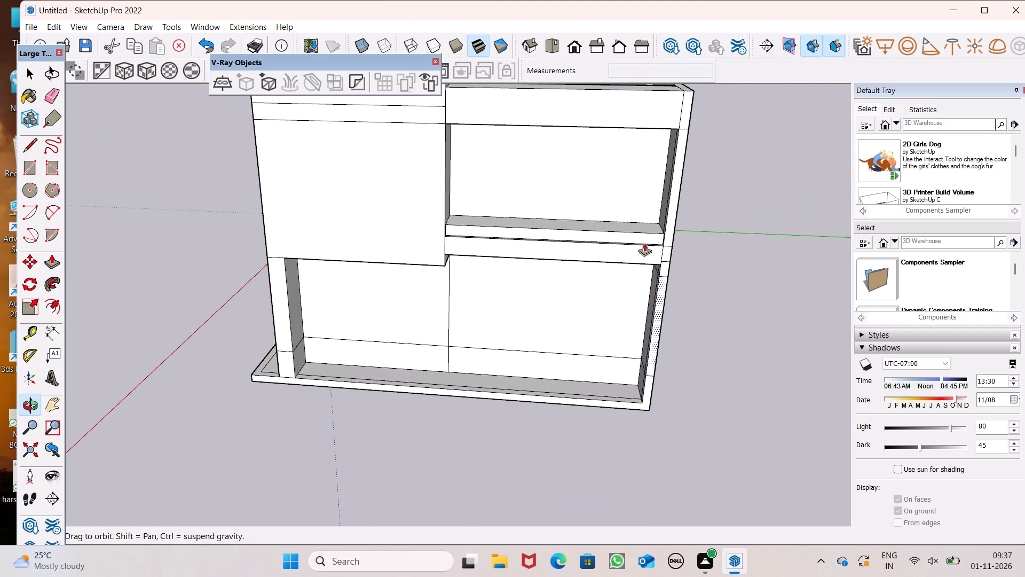
scroll(533, 194, down, 5)
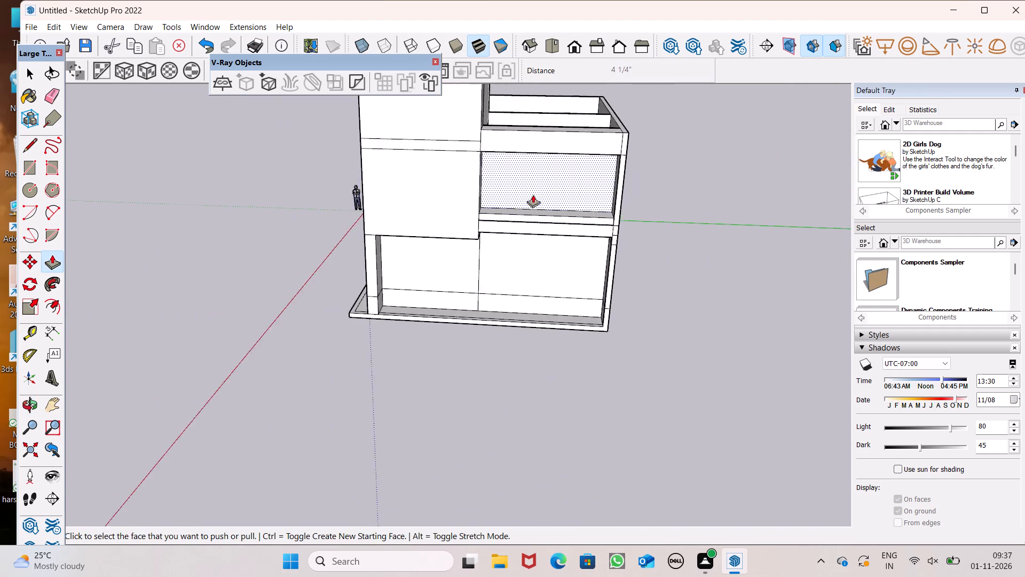
scroll(533, 194, down, 1)
middle_drag(537, 272, 60, 431)
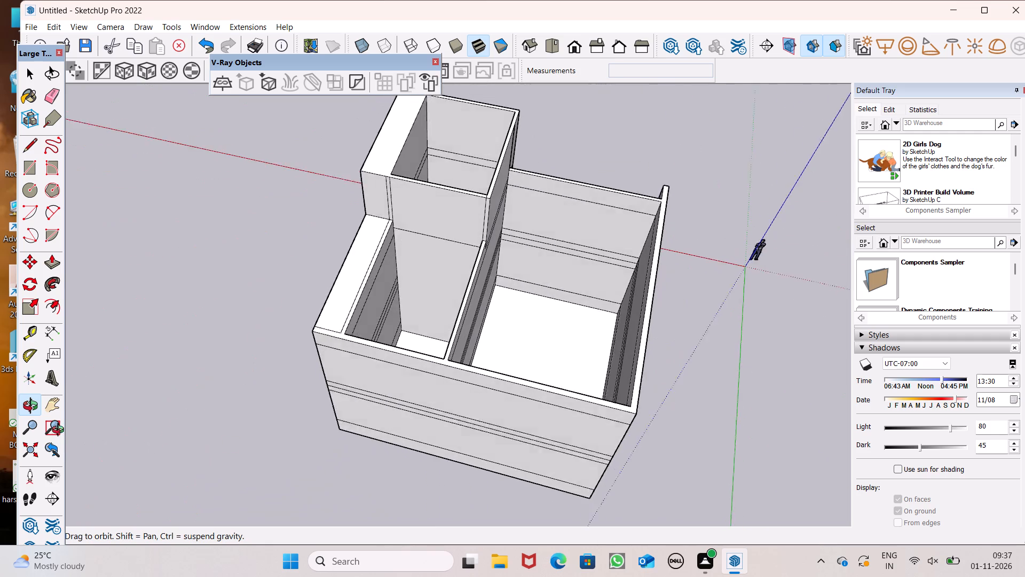
middle_drag(60, 431, 62, 427)
scroll(388, 259, down, 5)
middle_drag(452, 246, 988, 0)
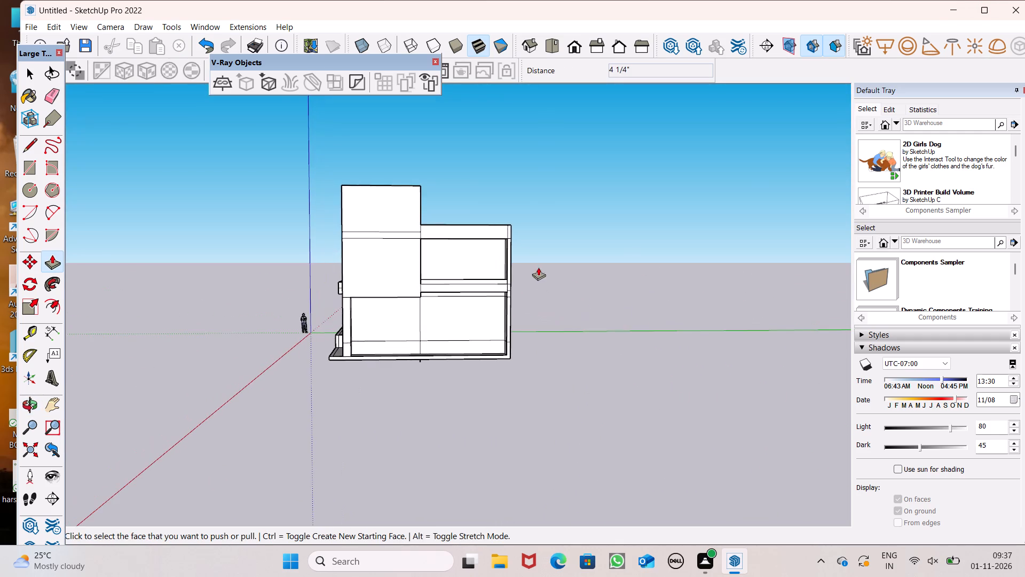
scroll(512, 246, up, 8)
scroll(543, 200, down, 5)
middle_drag(477, 347, 607, 405)
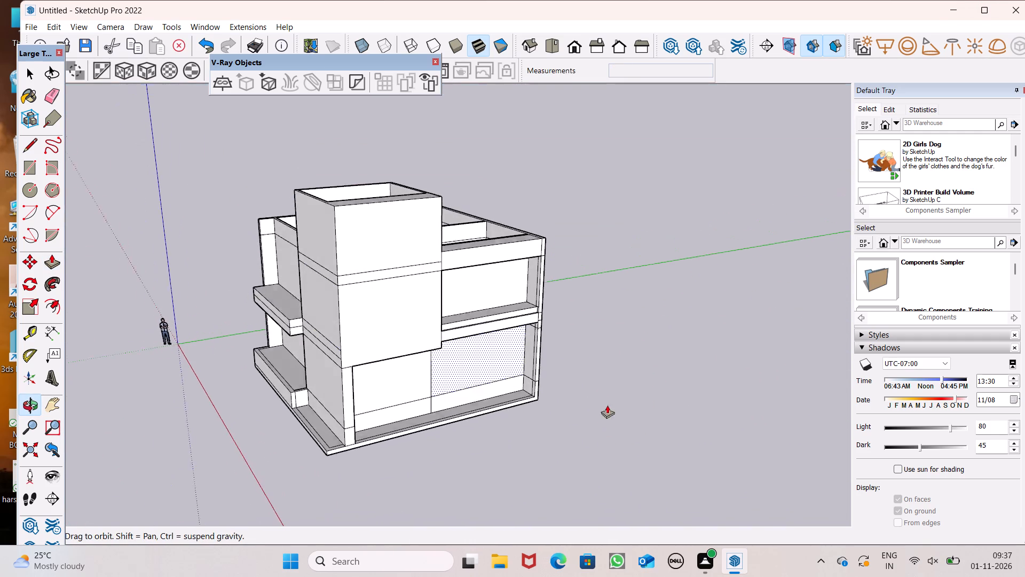
middle_drag(607, 405, 607, 412)
Erase the vertical seam between the upper band and end wall, and the leftover vertical edge on the end wall's inner face.
drag(48, 98, 66, 103)
scroll(422, 245, up, 8)
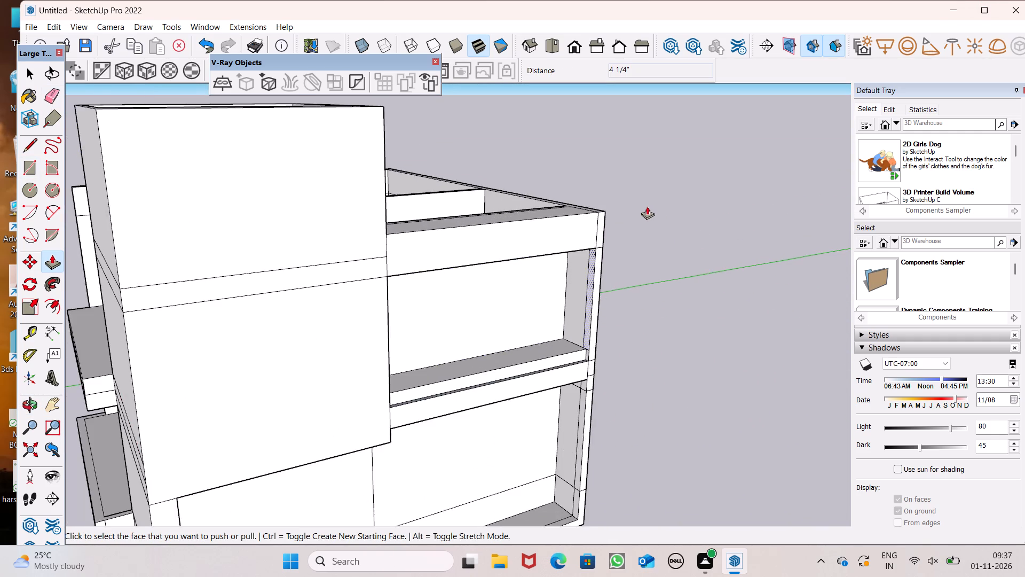
scroll(611, 237, up, 7)
click(45, 90)
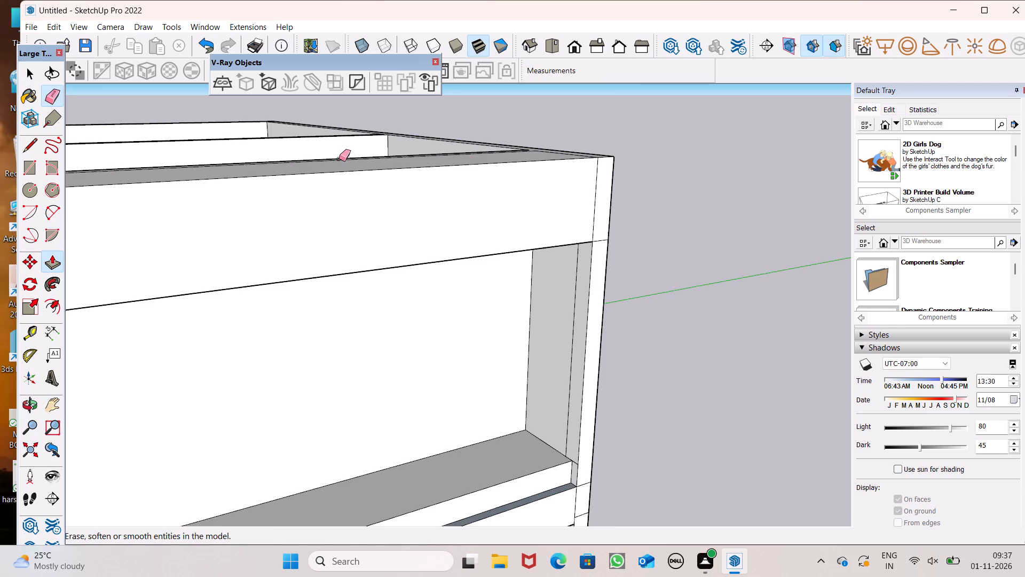
scroll(492, 205, up, 4)
drag(617, 214, 624, 210)
click(590, 354)
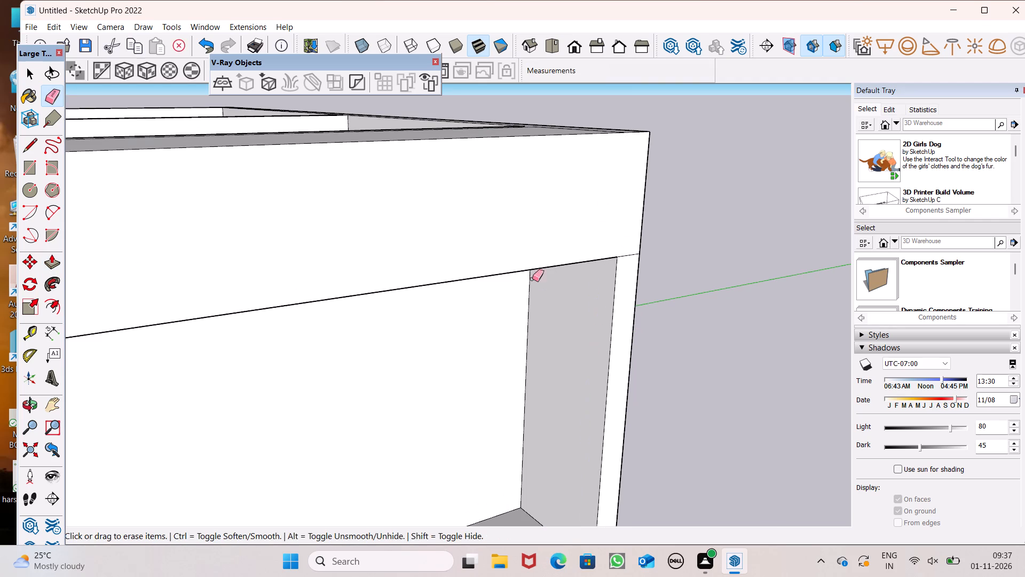
Erase the short leftover edge on the end wall's inner face beside the top corner of the stepped ledge.
scroll(532, 276, down, 3)
middle_drag(500, 298, 673, 344)
scroll(427, 190, down, 3)
middle_drag(492, 388, 418, 343)
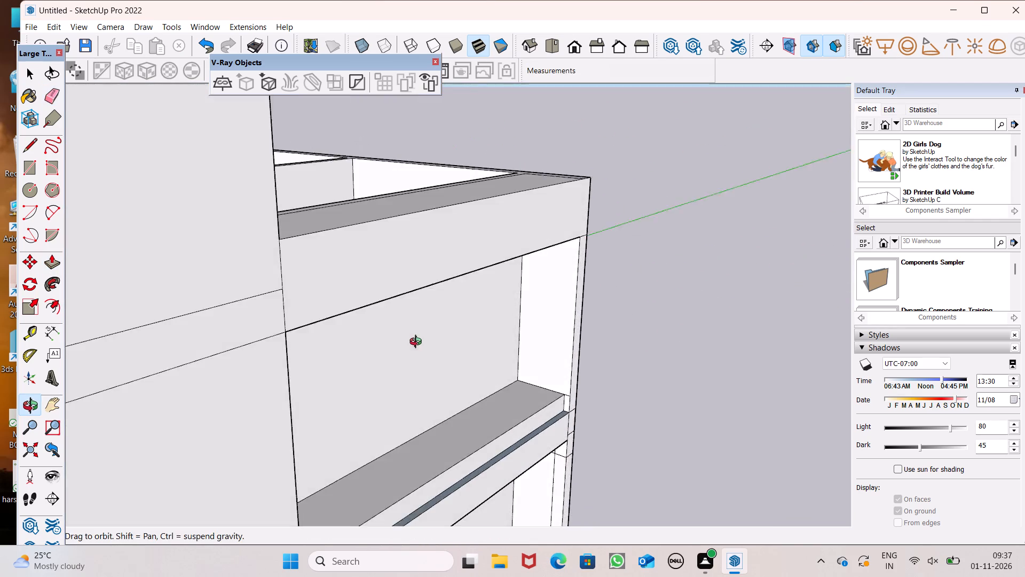
middle_drag(418, 343, 436, 355)
scroll(522, 401, up, 8)
scroll(592, 392, up, 6)
click(608, 377)
key(space)
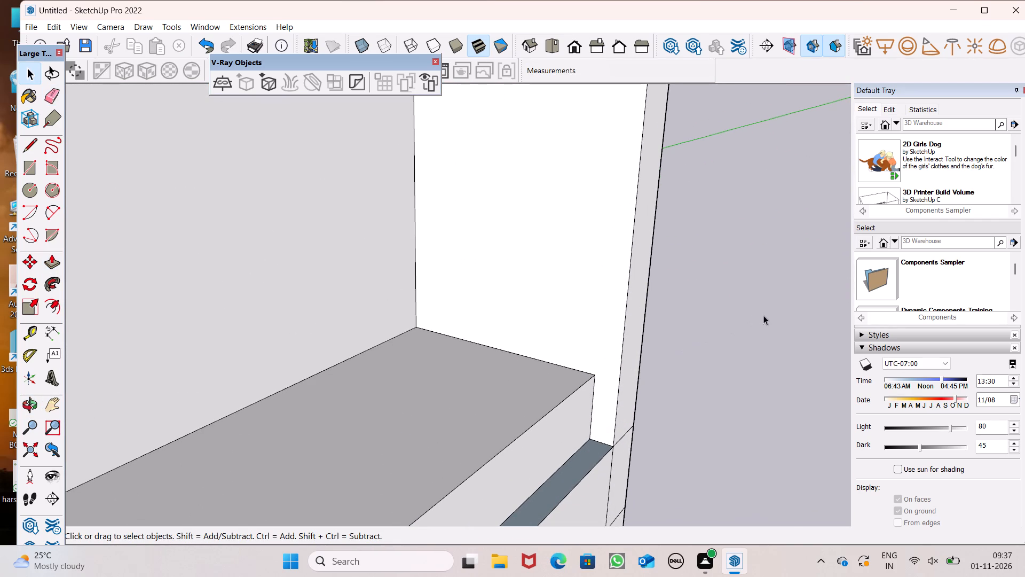
scroll(805, 302, down, 1)
scroll(572, 247, down, 2)
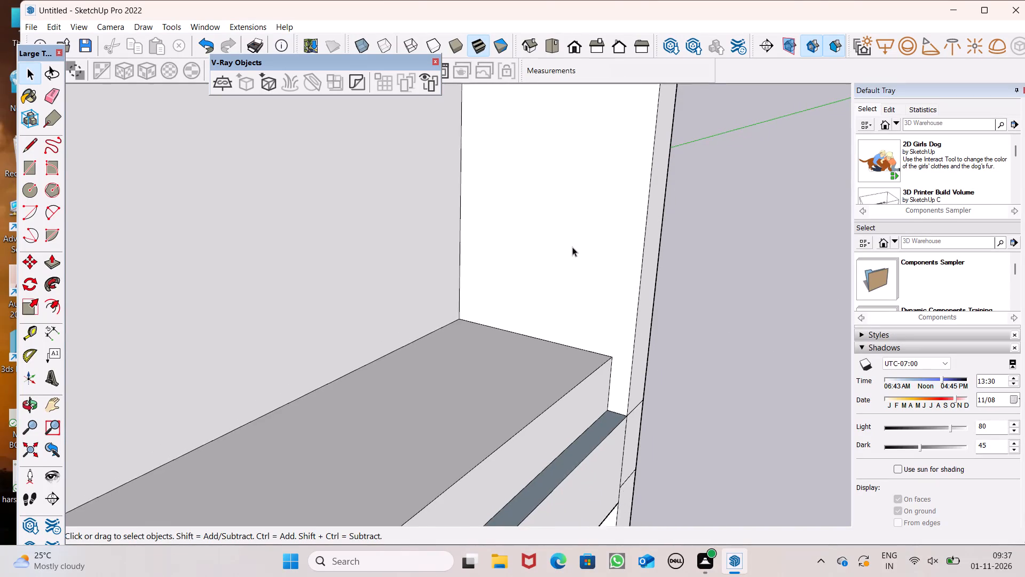
Pull the upper-storey end wall's inner face 7 1/4" into the opening above the stepped ledge to thicken the wall.
scroll(572, 247, down, 6)
middle_drag(553, 268, 525, 328)
scroll(525, 328, up, 1)
scroll(529, 328, down, 6)
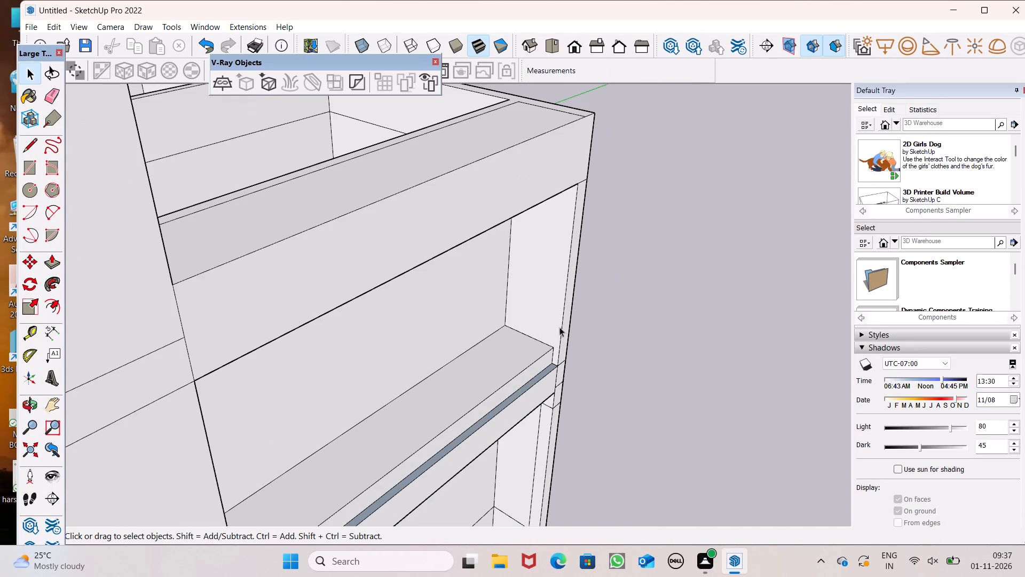
scroll(624, 280, down, 1)
middle_drag(598, 378, 567, 358)
scroll(577, 315, down, 2)
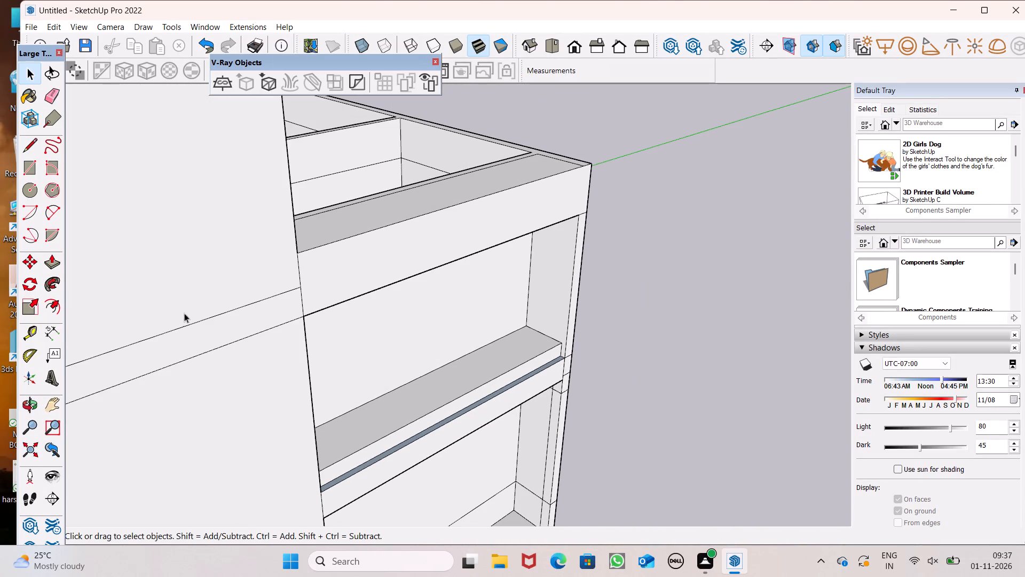
click(43, 269)
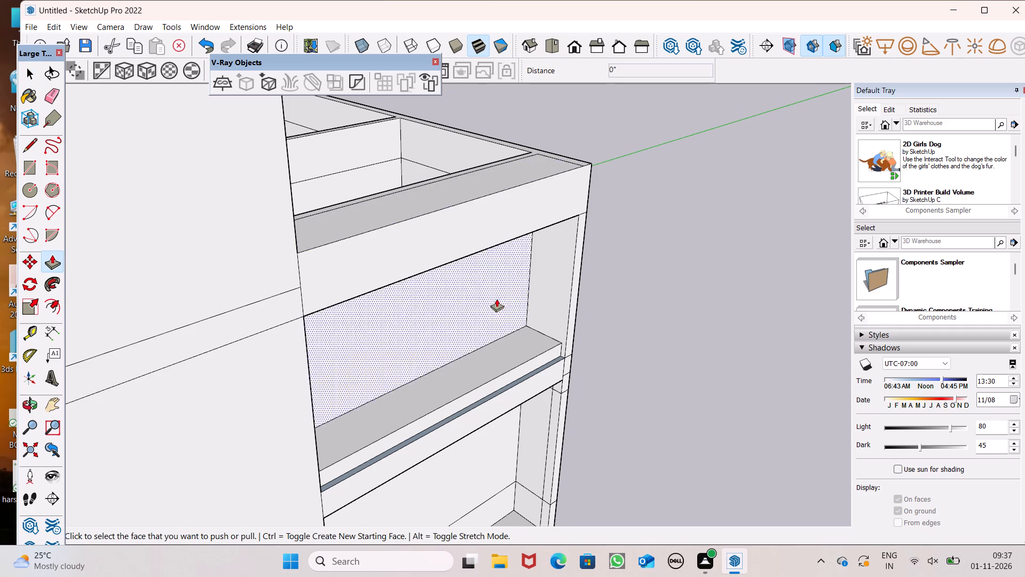
scroll(597, 311, up, 3)
drag(542, 320, 535, 328)
Examine the thickened end wall, stepped ledge and overall building from the front, both corners and above.
scroll(531, 309, down, 4)
middle_drag(577, 353, 538, 328)
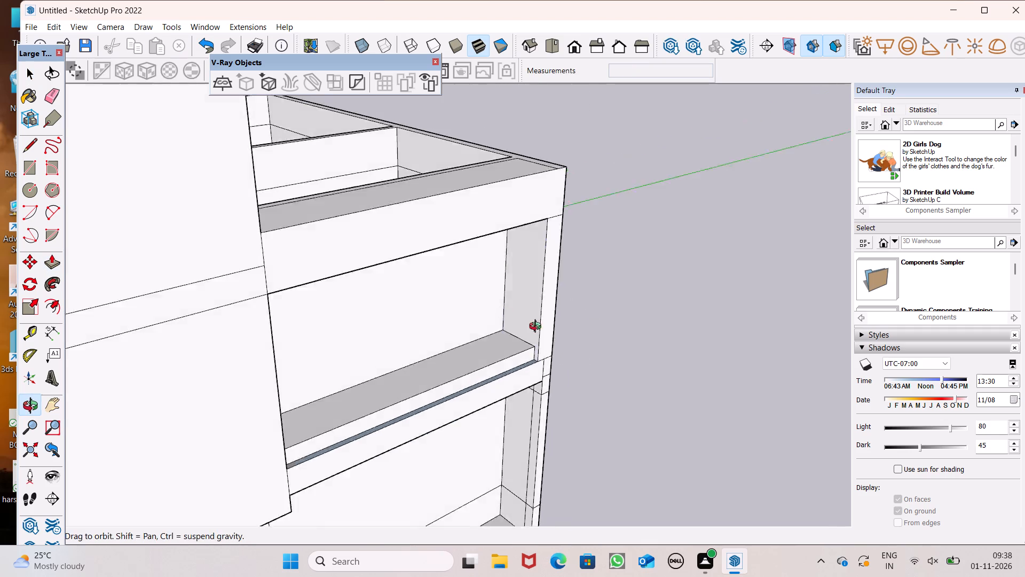
middle_drag(538, 328, 423, 291)
scroll(713, 233, down, 8)
middle_drag(703, 223, 625, 213)
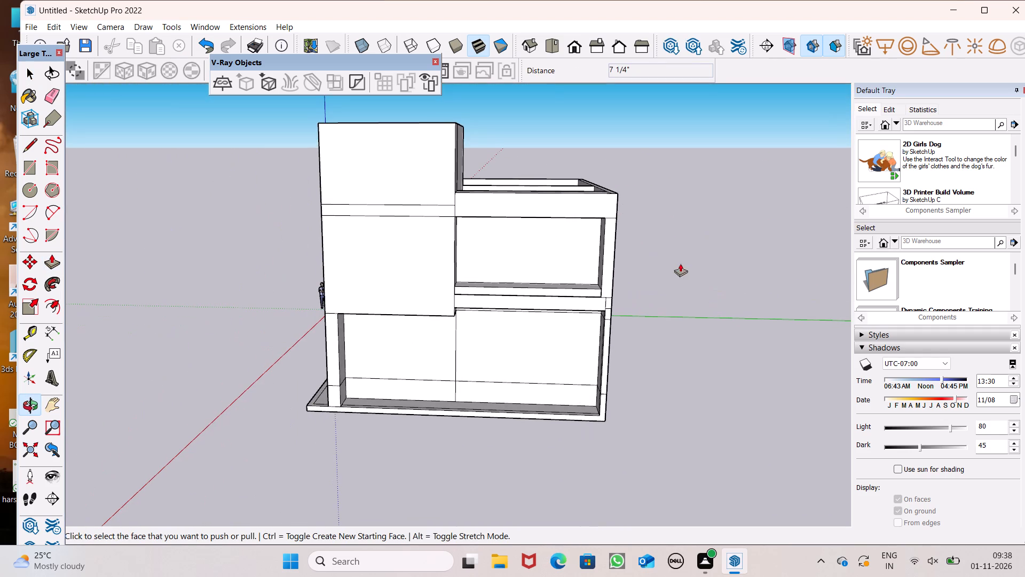
scroll(575, 248, down, 3)
middle_drag(616, 272, 615, 408)
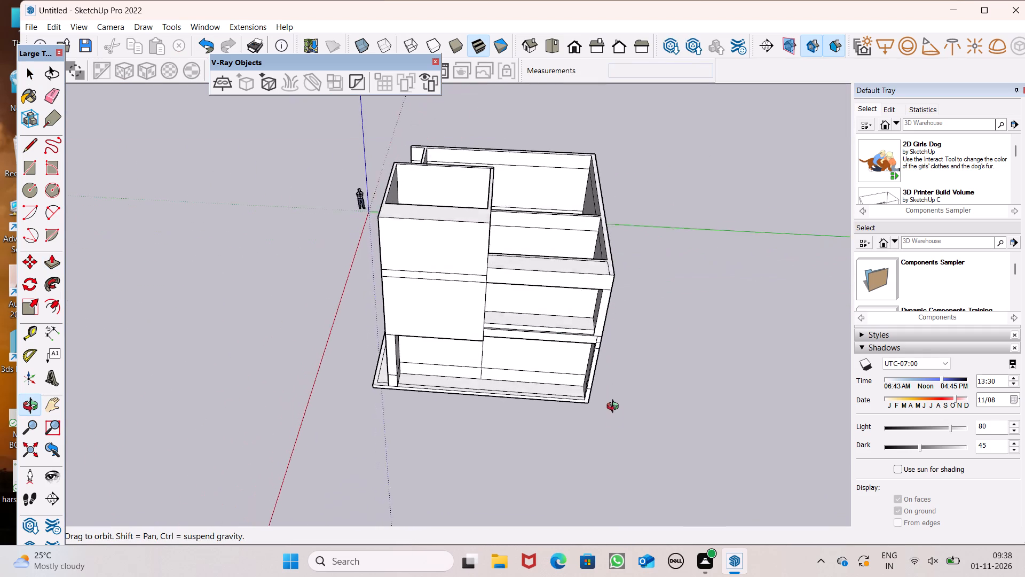
middle_drag(615, 408, 615, 427)
scroll(519, 353, up, 5)
scroll(596, 331, down, 1)
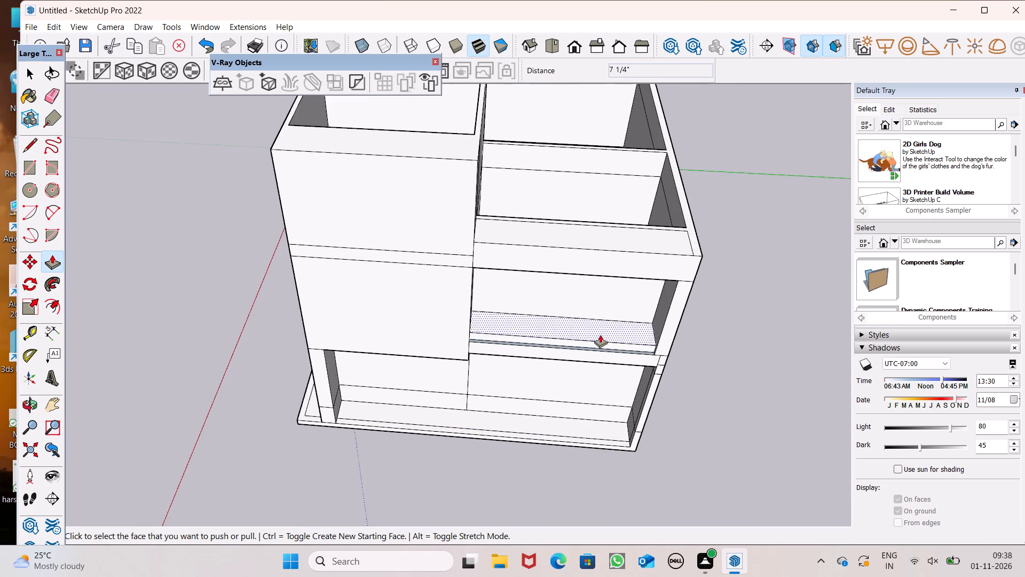
middle_drag(697, 331, 667, 182)
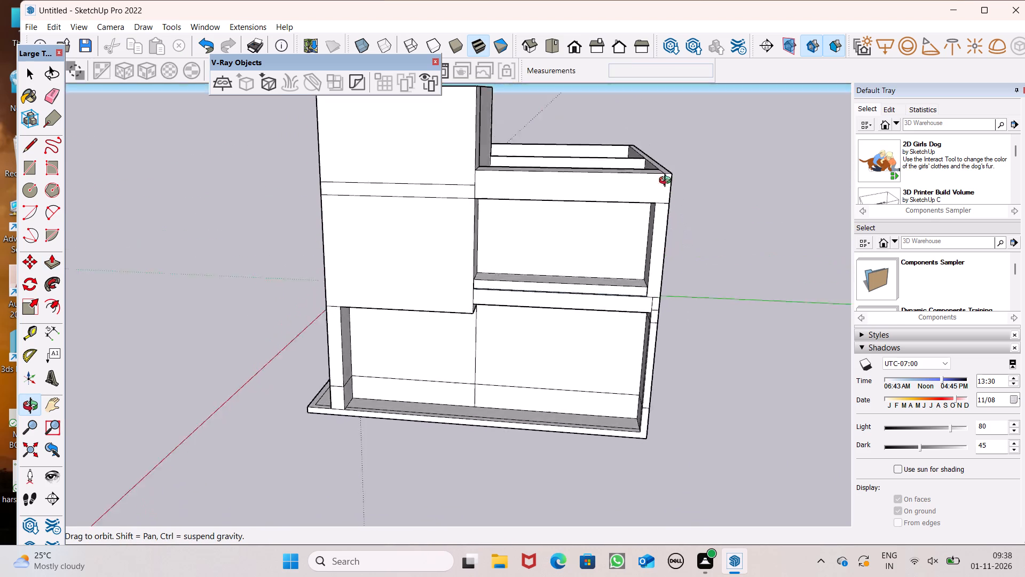
middle_drag(667, 182, 529, 168)
middle_drag(687, 412, 704, 390)
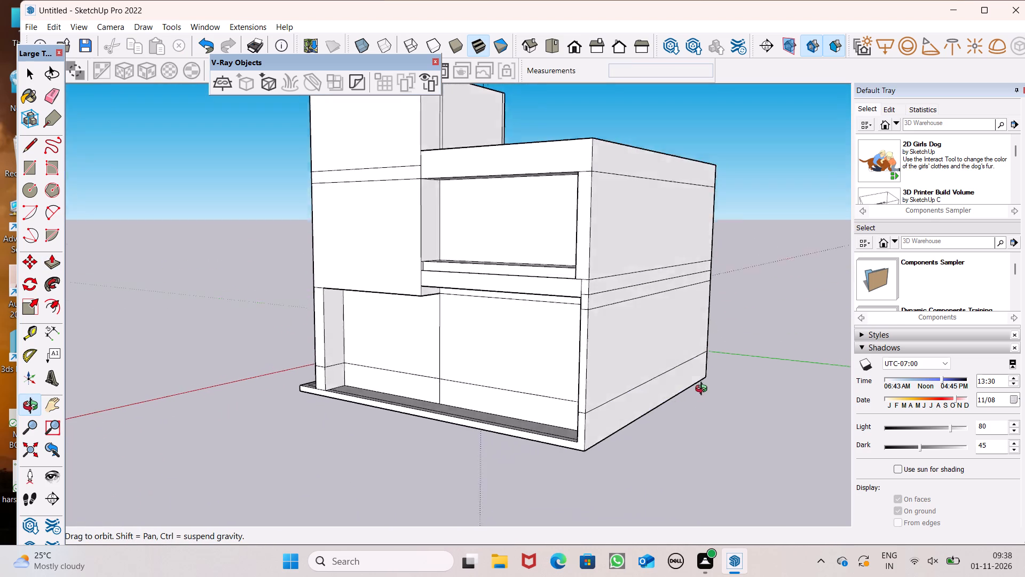
middle_drag(704, 390, 1024, 428)
middle_drag(707, 387, 756, 435)
scroll(723, 427, up, 1)
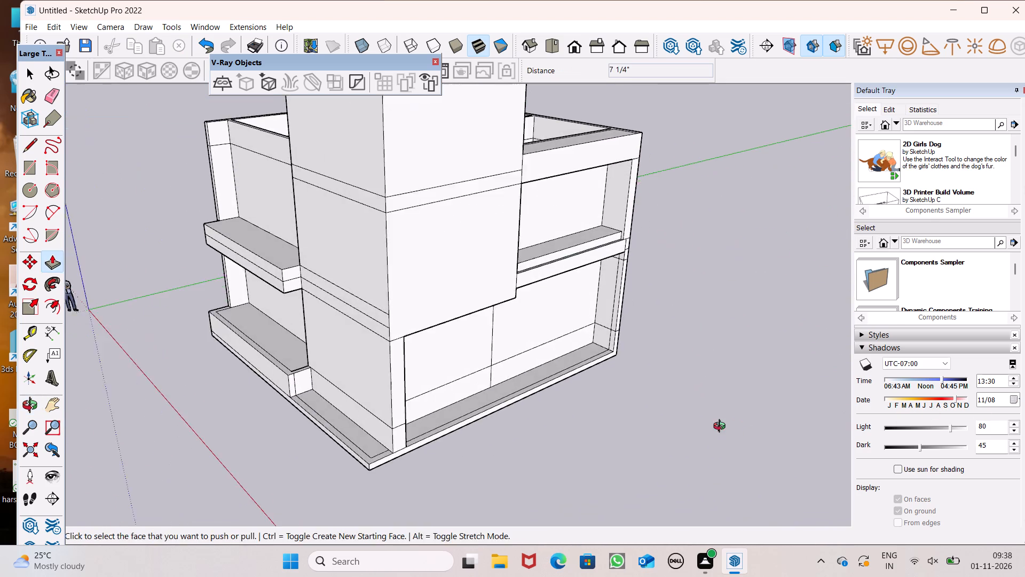
middle_drag(722, 427, 693, 480)
middle_drag(717, 412, 407, 445)
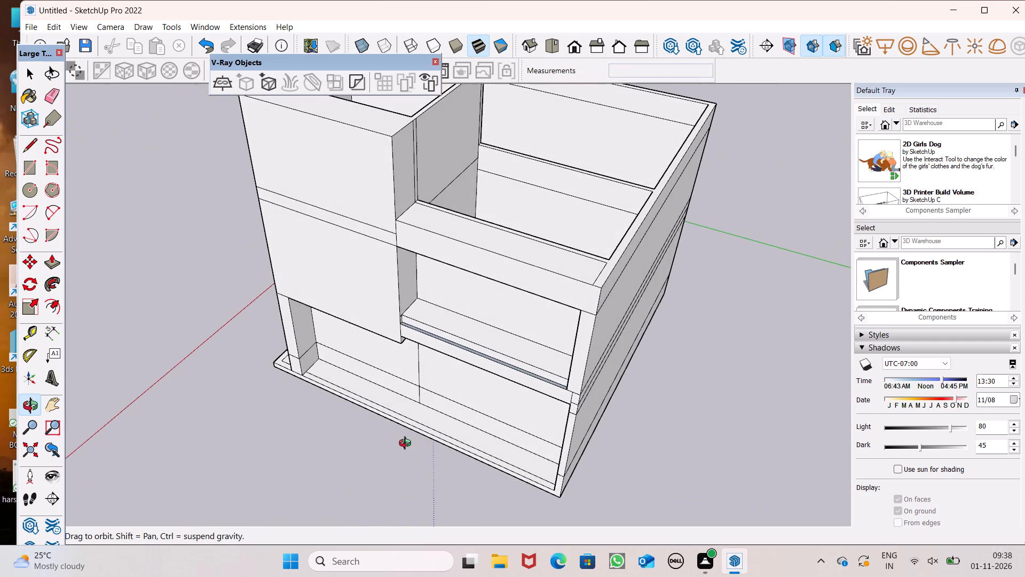
middle_drag(407, 445, 549, 408)
scroll(726, 352, down, 5)
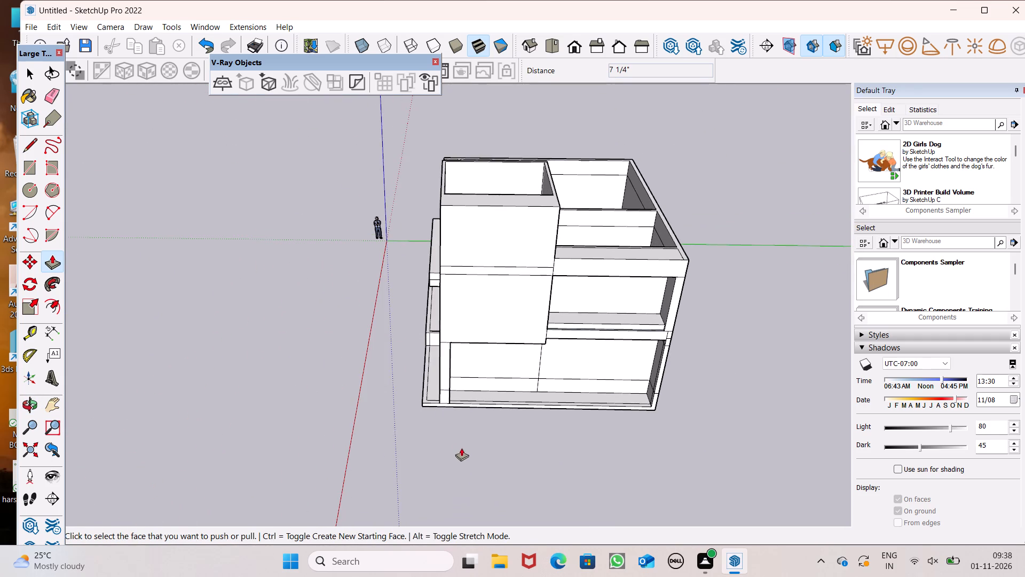
Pull the base slab's front face forward 2' 7 5/8" beneath the projecting corner room.
scroll(461, 433, up, 6)
drag(459, 399, 457, 417)
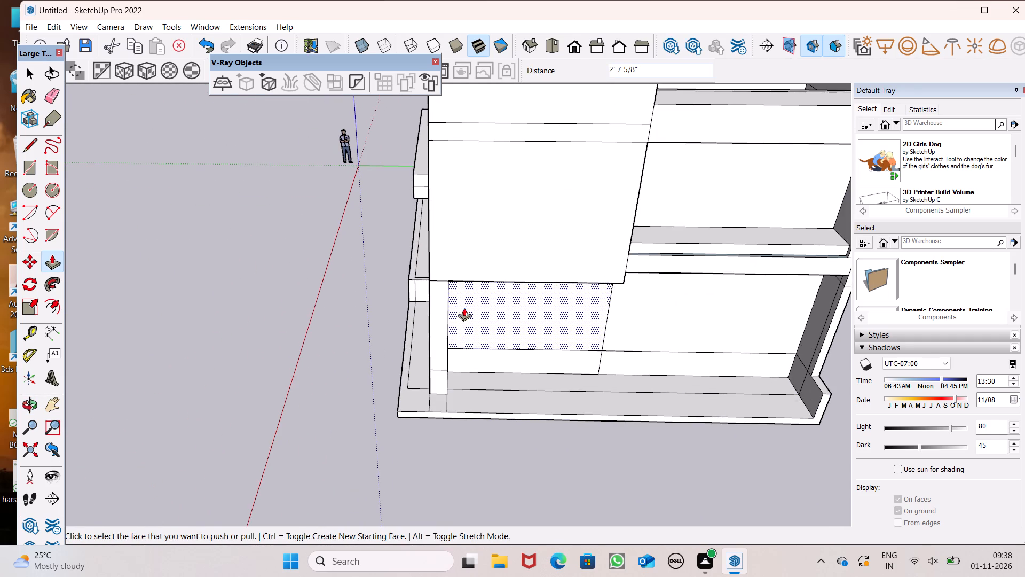
Pull the corner room's projecting front face and the full pier beneath it forward 2' 4 1/8" so they align.
drag(461, 263, 456, 275)
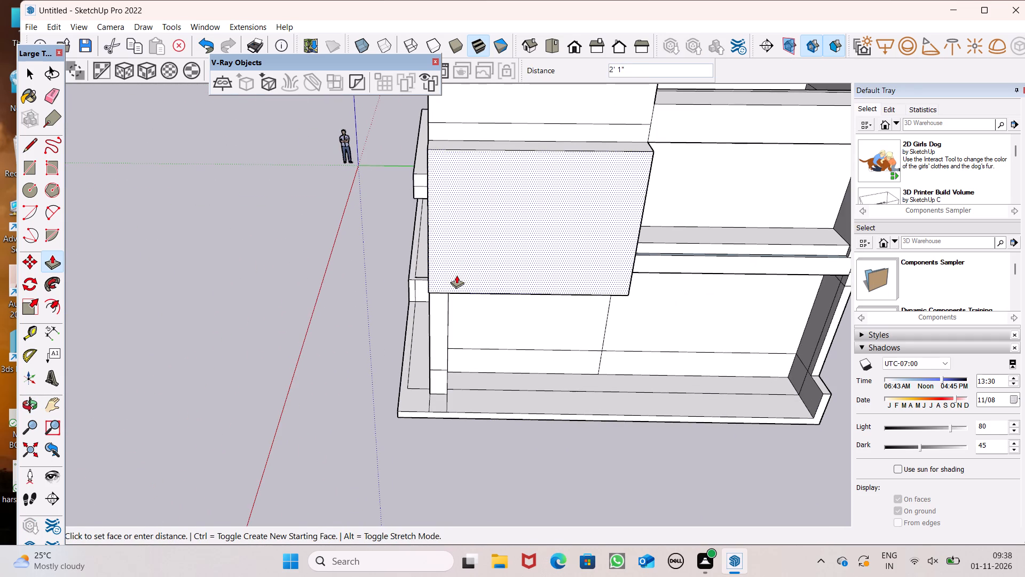
drag(456, 275, 456, 277)
drag(437, 312, 444, 292)
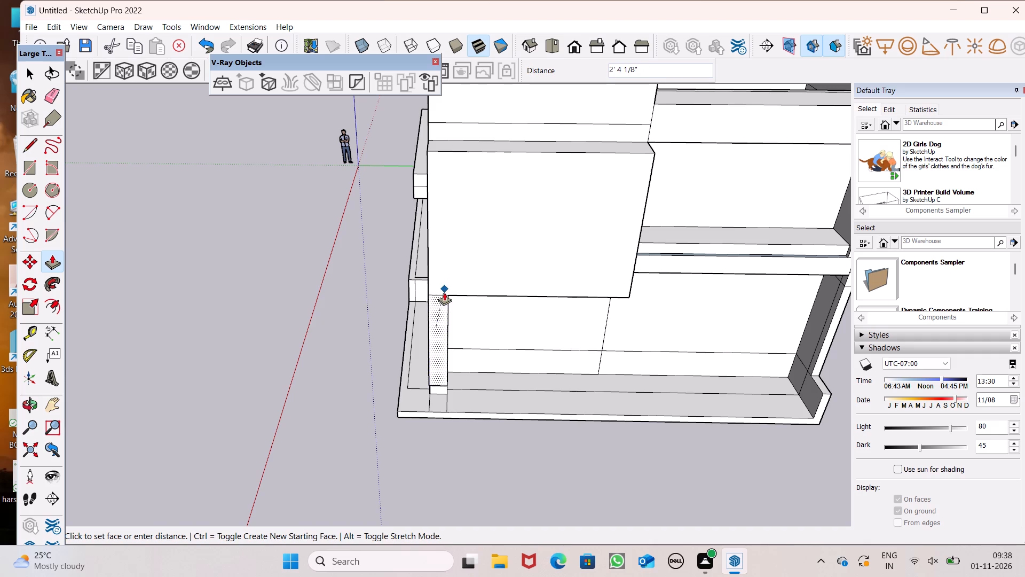
drag(444, 292, 445, 293)
drag(440, 390, 428, 379)
Pull the front face of the stepped ledge's lower strip forward about 1' 10" beside the corner room.
scroll(472, 328, down, 5)
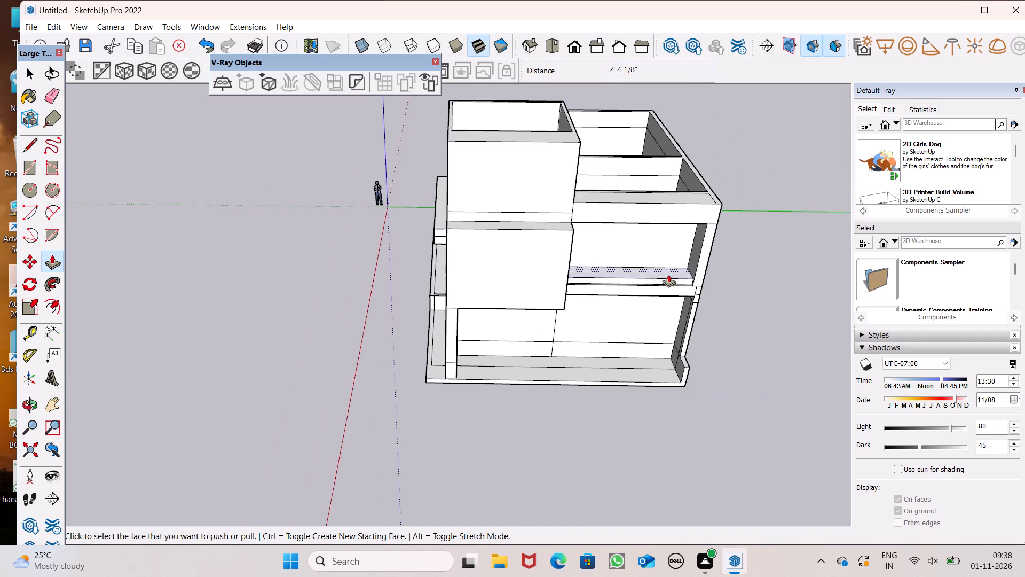
middle_drag(668, 274, 467, 272)
scroll(480, 359, up, 8)
drag(524, 304, 517, 310)
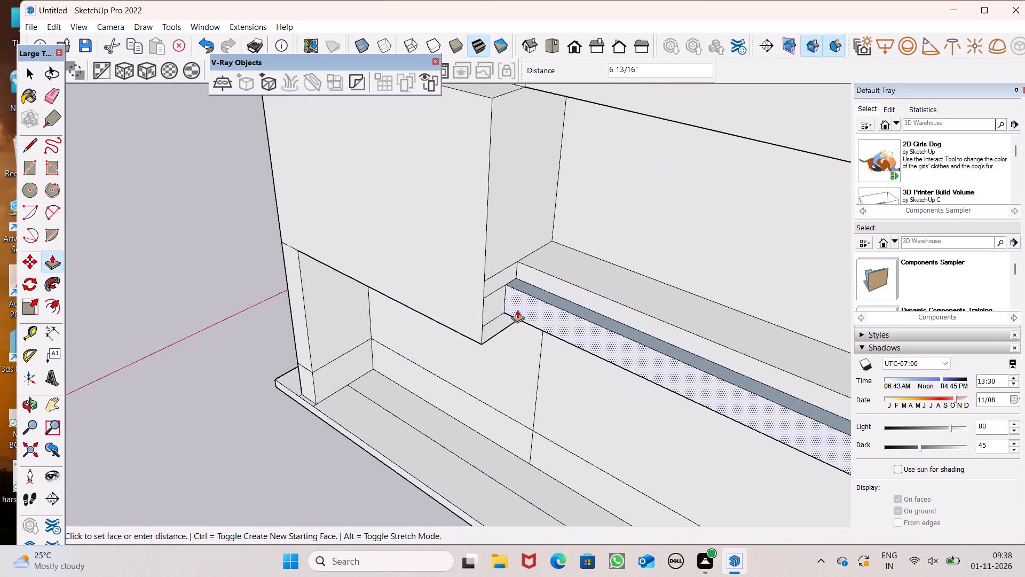
drag(517, 310, 501, 317)
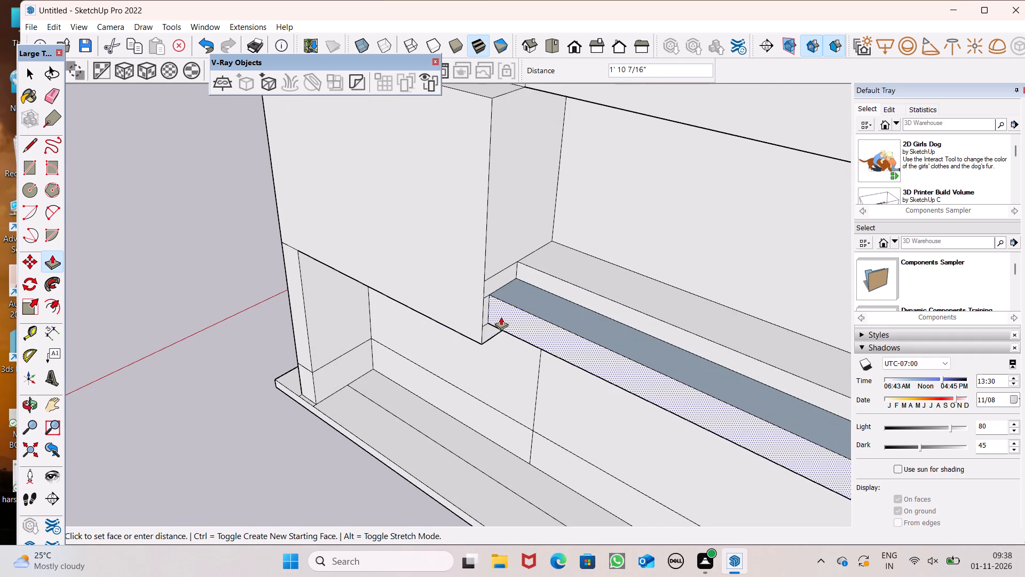
drag(501, 317, 501, 316)
Pull the front face of the stepped ledge's upper strip forward about 1' 8", leaving a narrow setback above the lower strip.
drag(535, 274, 531, 277)
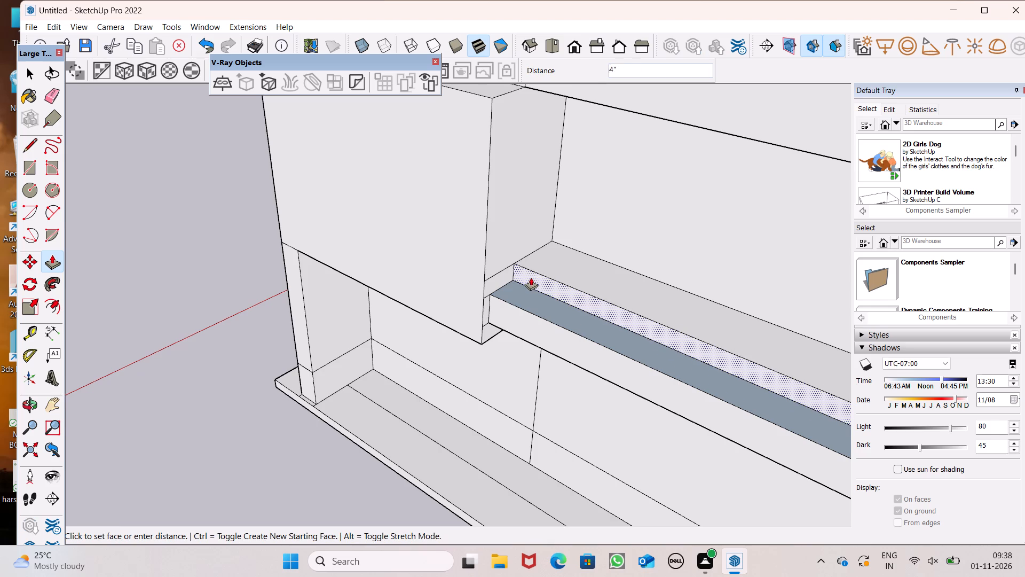
drag(531, 277, 517, 290)
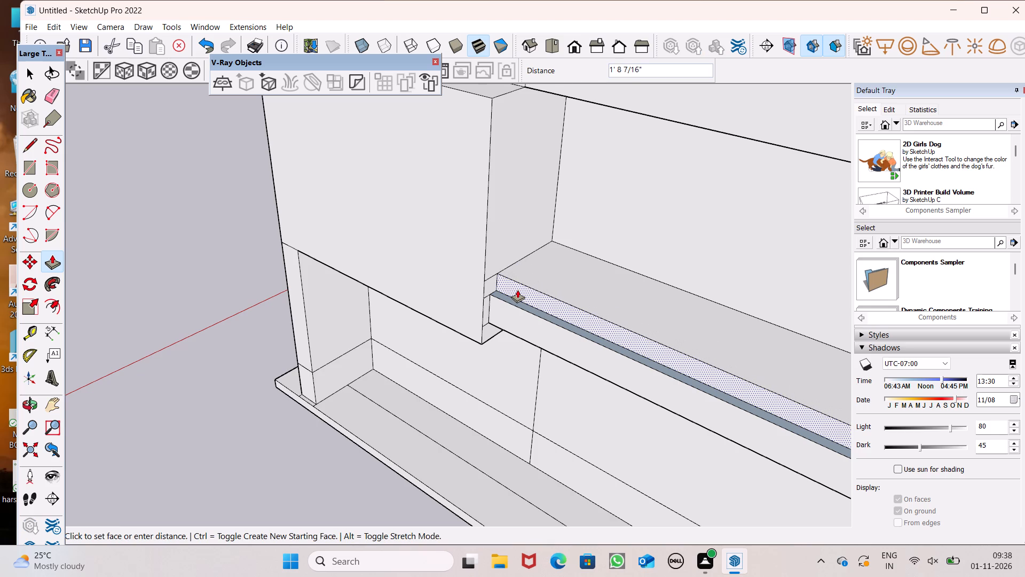
drag(517, 290, 517, 288)
Erase the two horizontal floor-level lines across the corner block's side wall, in line with the adjoining side ledge.
scroll(476, 238, down, 6)
middle_drag(440, 307, 570, 262)
scroll(457, 249, down, 4)
middle_drag(452, 282, 478, 226)
key(space)
scroll(503, 369, down, 7)
middle_drag(472, 402, 746, 388)
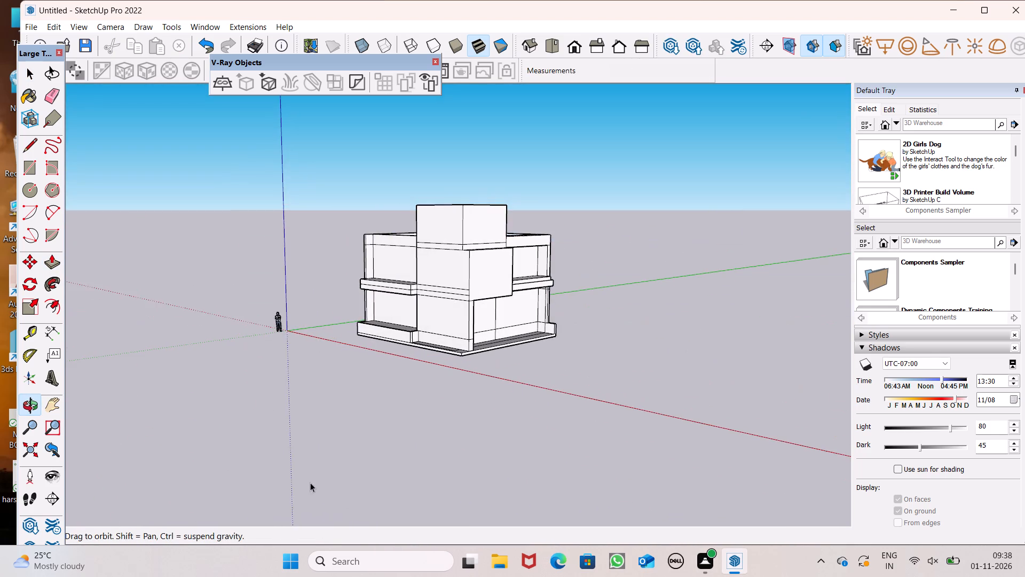
middle_drag(310, 480, 569, 455)
scroll(531, 336, up, 4)
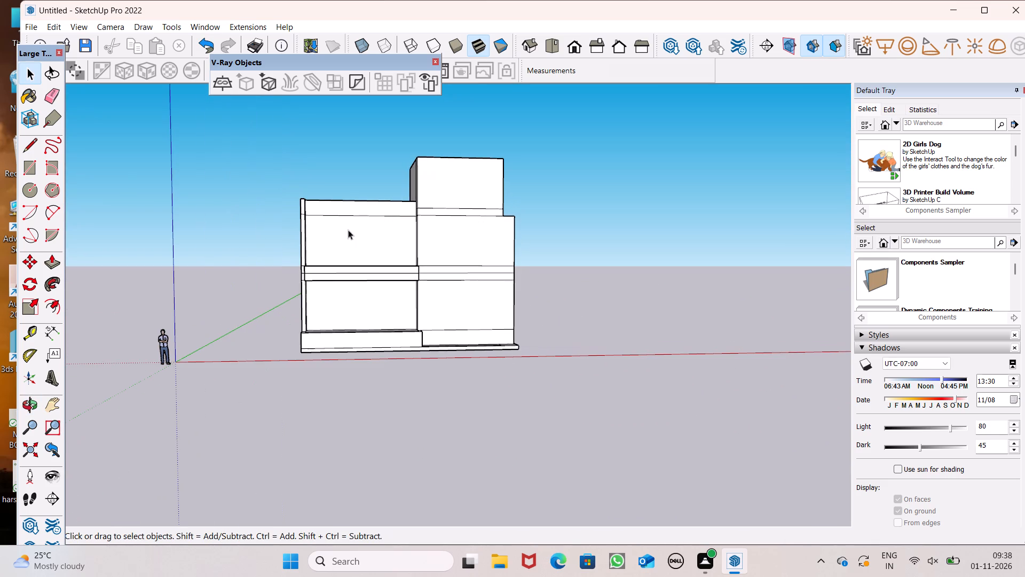
click(48, 95)
scroll(410, 220, down, 1)
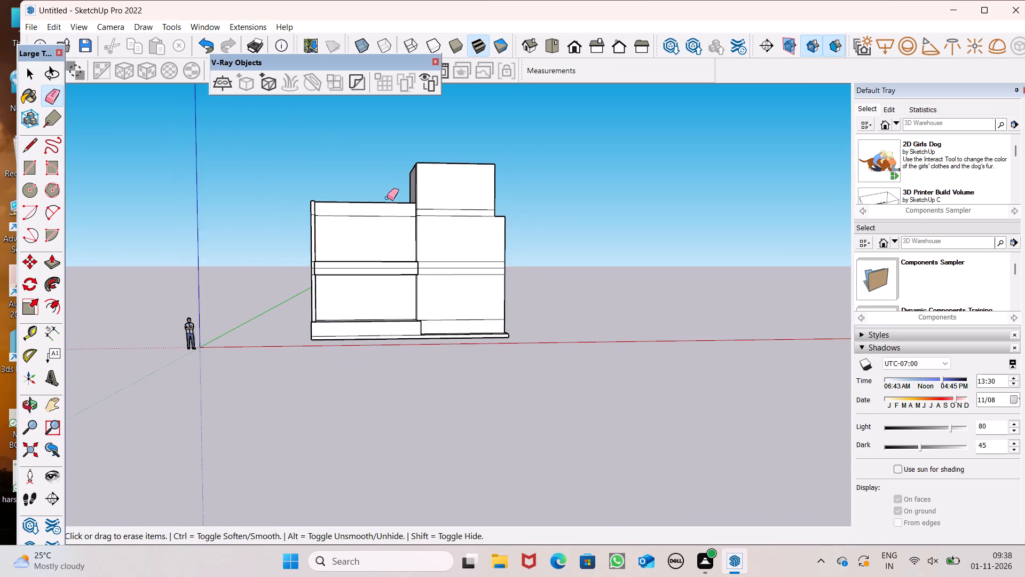
scroll(387, 198, up, 4)
drag(503, 279, 495, 306)
Examine the cleaned side wall, the side ledges and the room layout from the side and above.
scroll(504, 228, down, 5)
middle_drag(569, 283, 617, 329)
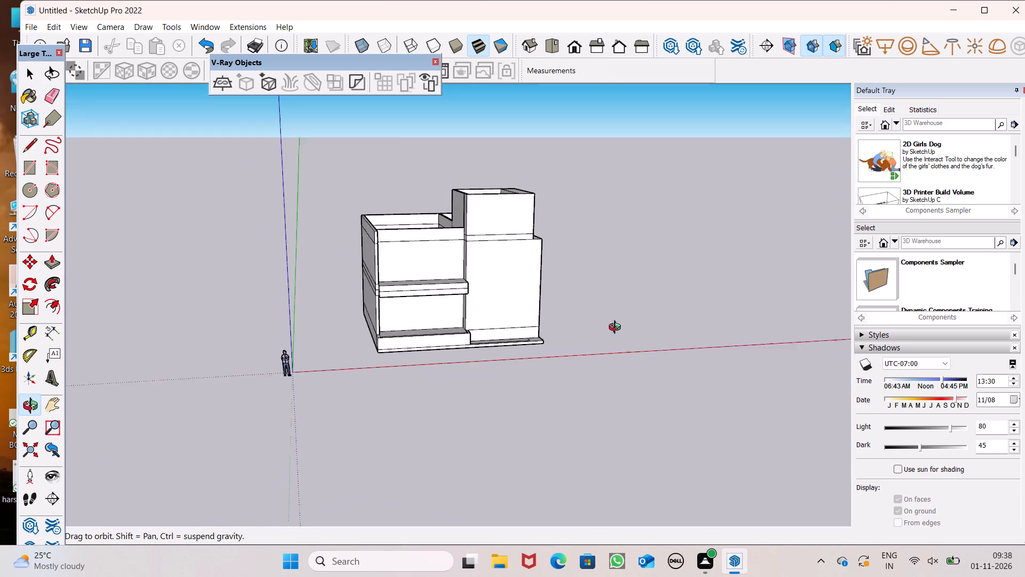
middle_drag(617, 329, 553, 394)
scroll(687, 252, down, 3)
scroll(633, 298, up, 1)
scroll(457, 248, up, 1)
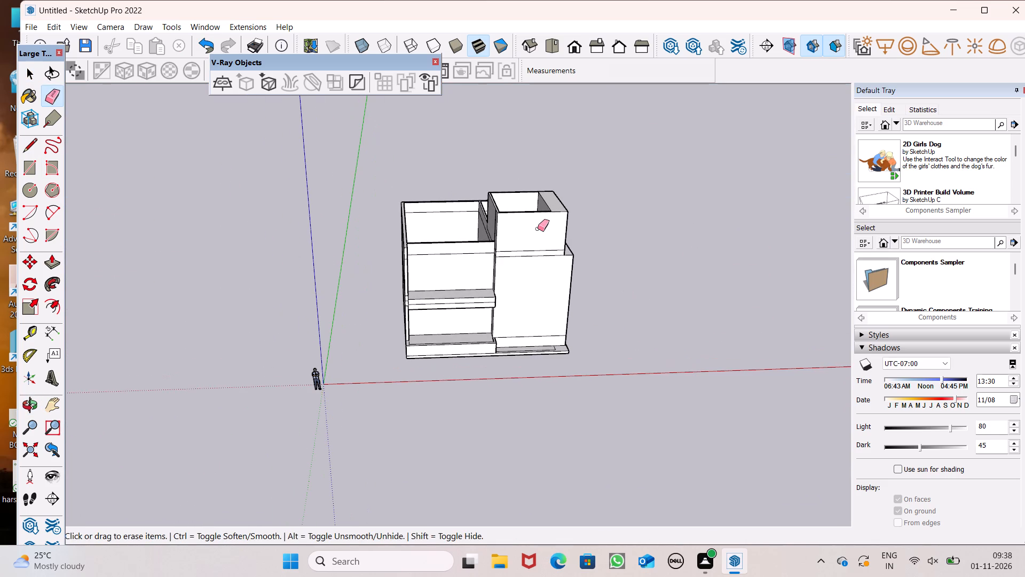
scroll(538, 229, down, 2)
middle_drag(572, 225, 512, 294)
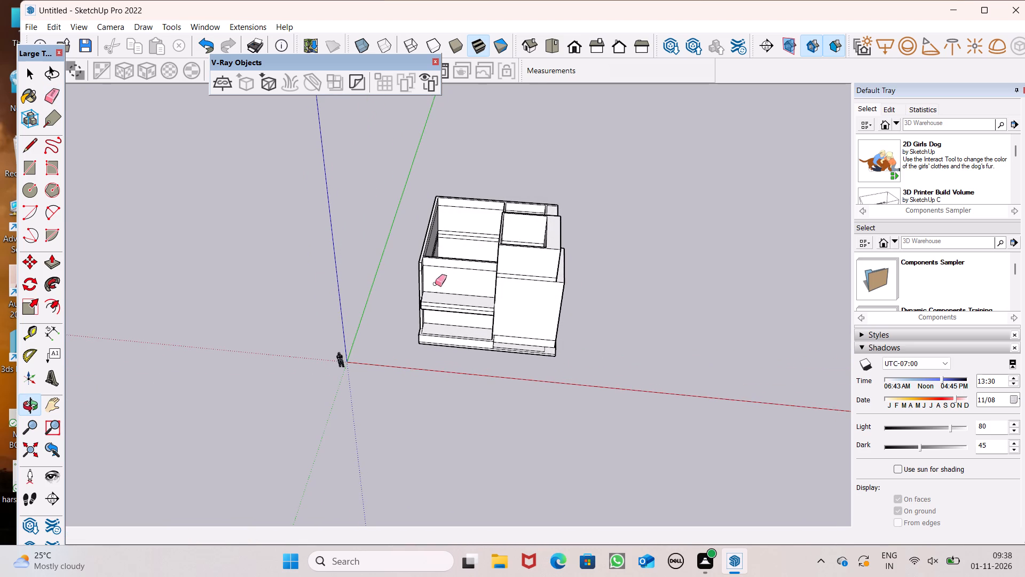
Pull the side facade's upper band outward about 2' 9 3/8" to sit flush with the end wall's front edge.
click(51, 268)
scroll(530, 277, down, 5)
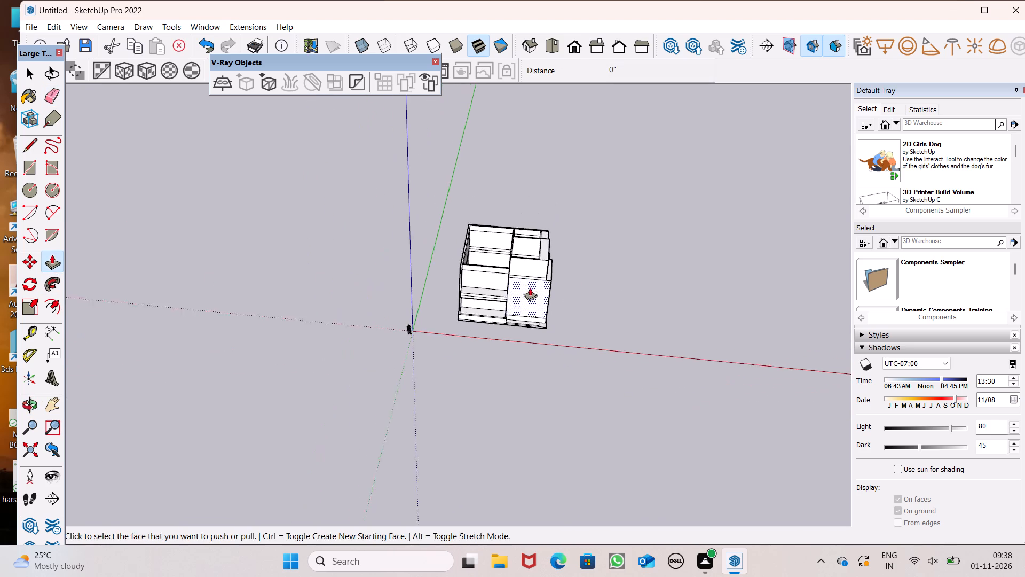
middle_drag(531, 290, 538, 209)
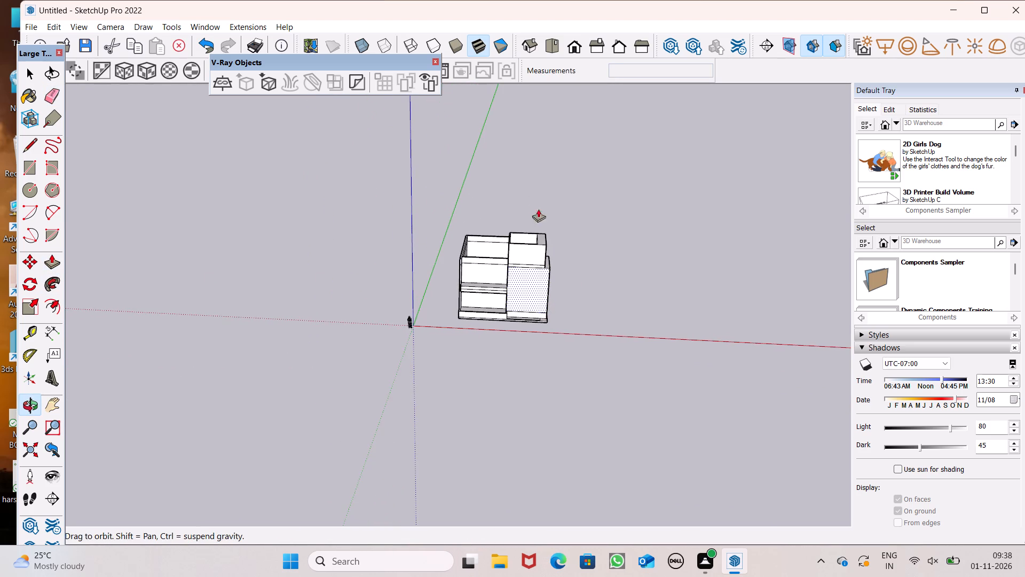
scroll(413, 232, up, 9)
middle_drag(530, 315, 533, 274)
scroll(533, 274, up, 5)
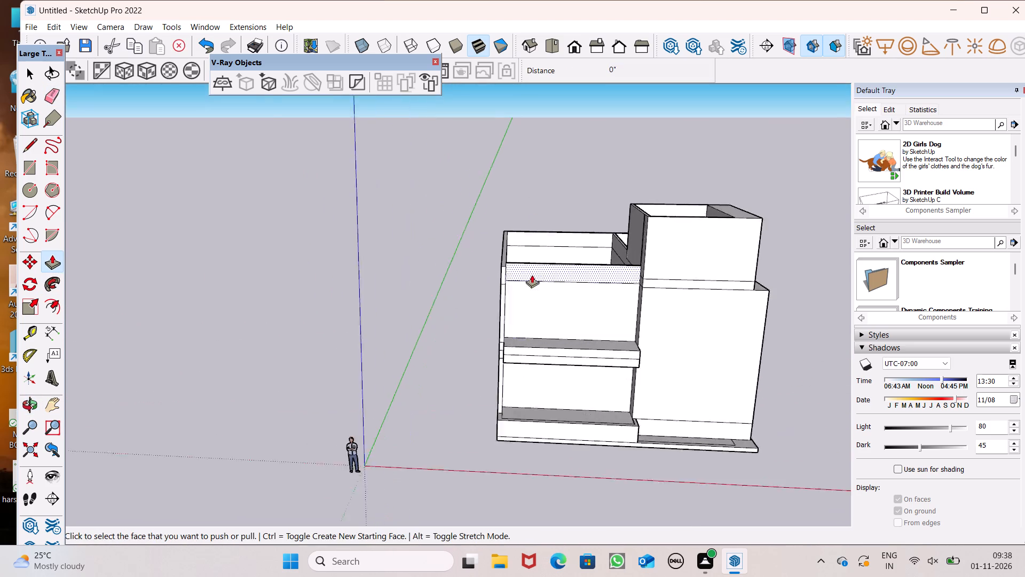
scroll(532, 275, up, 2)
middle_drag(554, 330, 439, 448)
scroll(417, 364, up, 6)
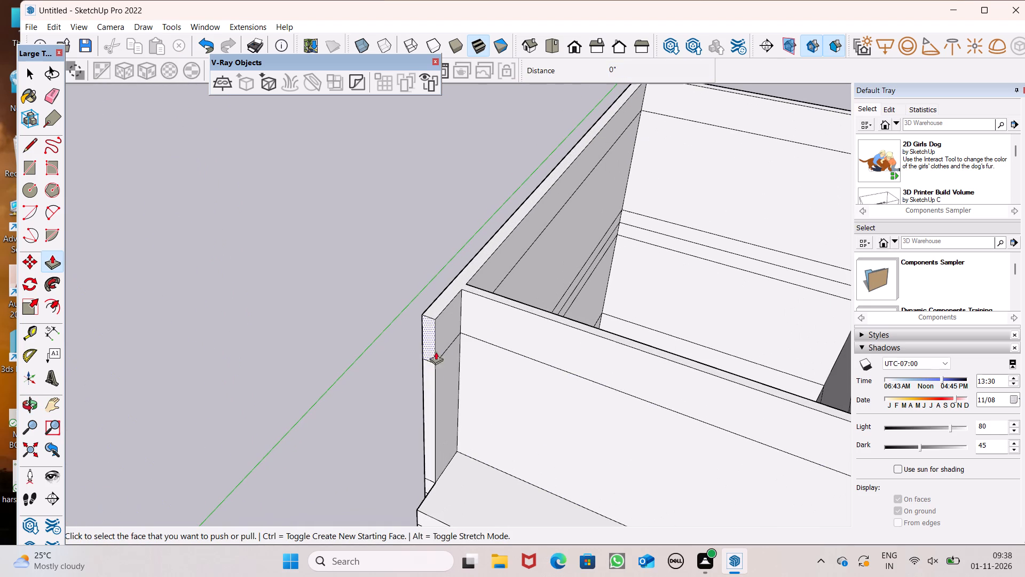
drag(470, 316, 425, 320)
Pull the same upper band a further 2' 2 5/16" or so outward, aligning it with the side ledge below.
scroll(450, 264, down, 6)
scroll(534, 305, down, 3)
middle_drag(422, 390, 540, 396)
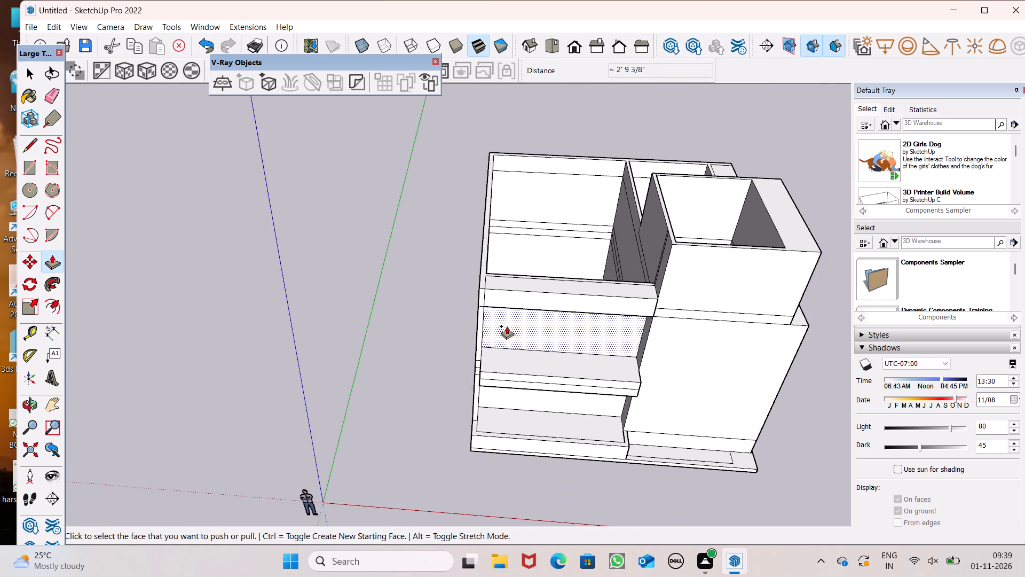
drag(501, 302, 490, 372)
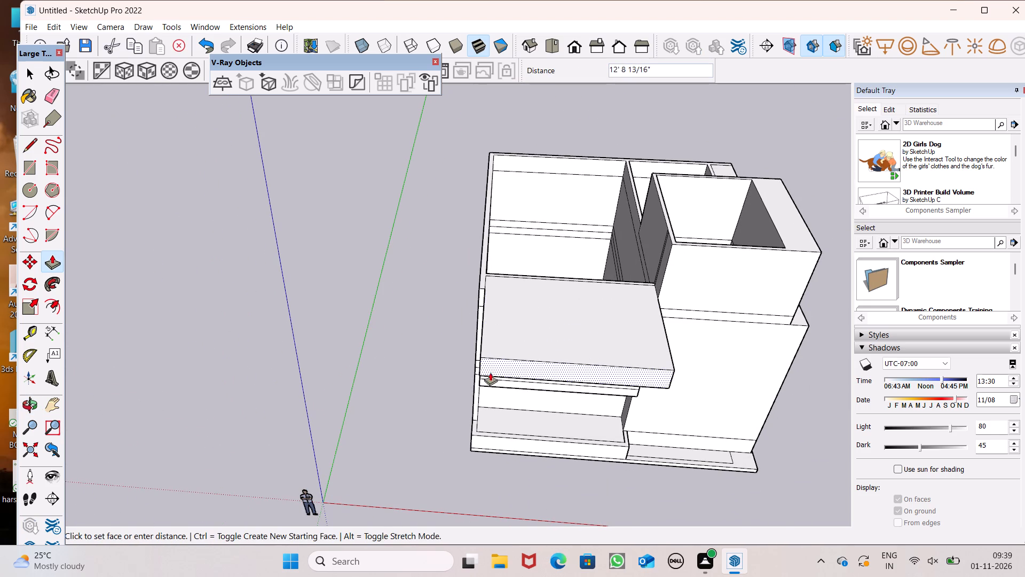
drag(490, 372, 480, 371)
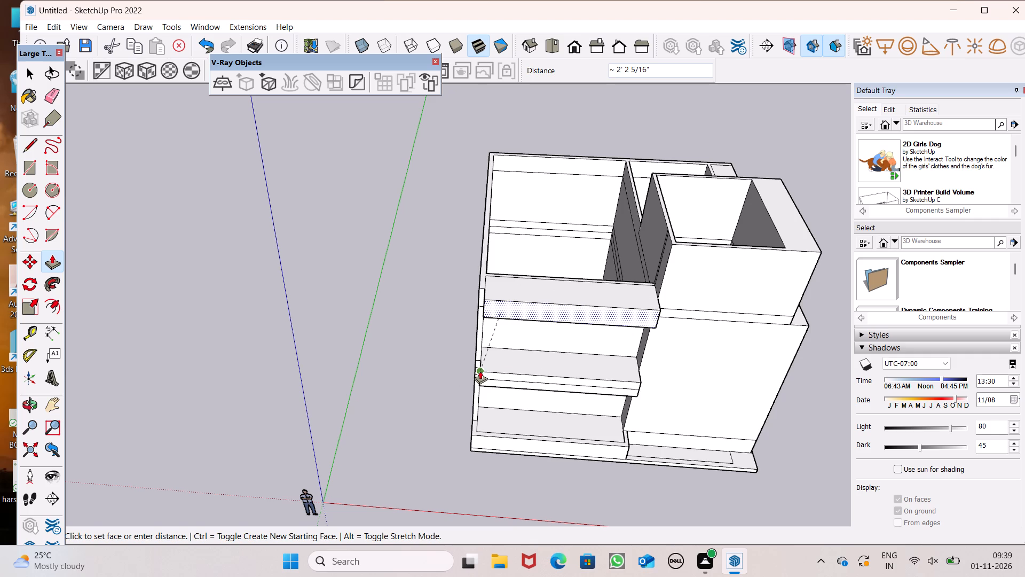
drag(480, 371, 479, 371)
scroll(472, 376, down, 2)
middle_drag(471, 441, 732, 233)
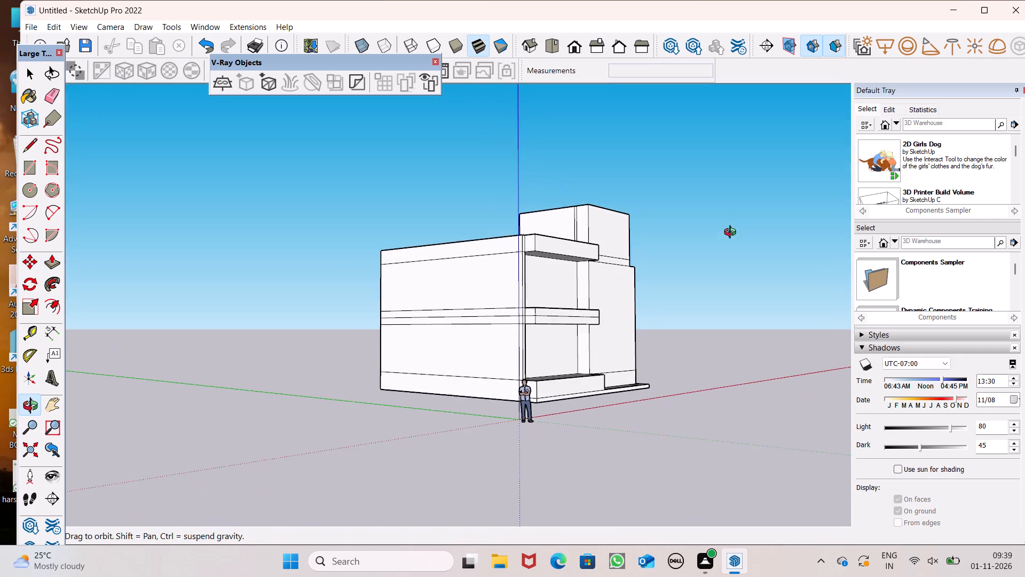
middle_drag(732, 233, 580, 306)
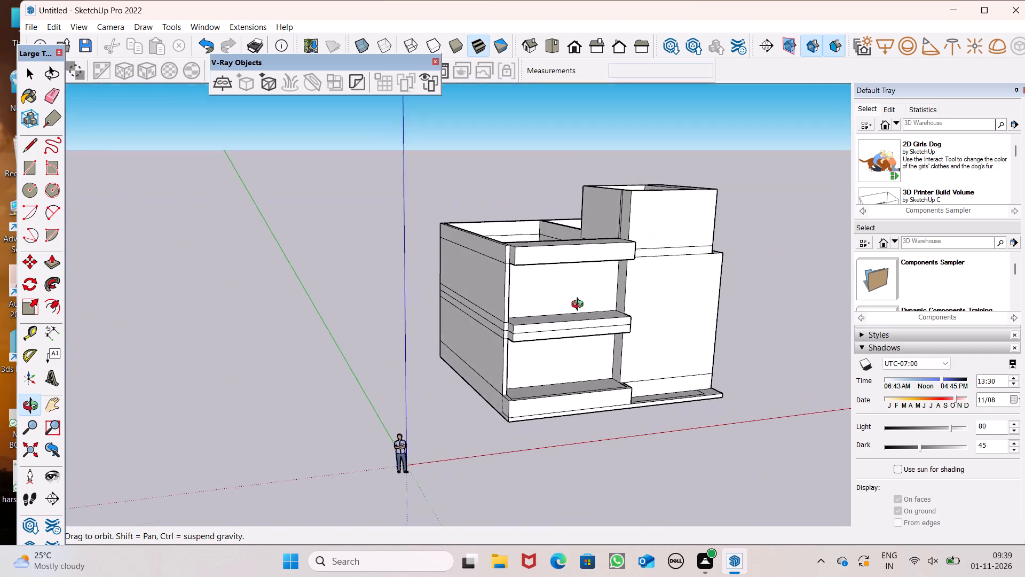
Erase the short line across the end wall's front edge beside the side facade's upper band.
middle_drag(580, 306, 548, 330)
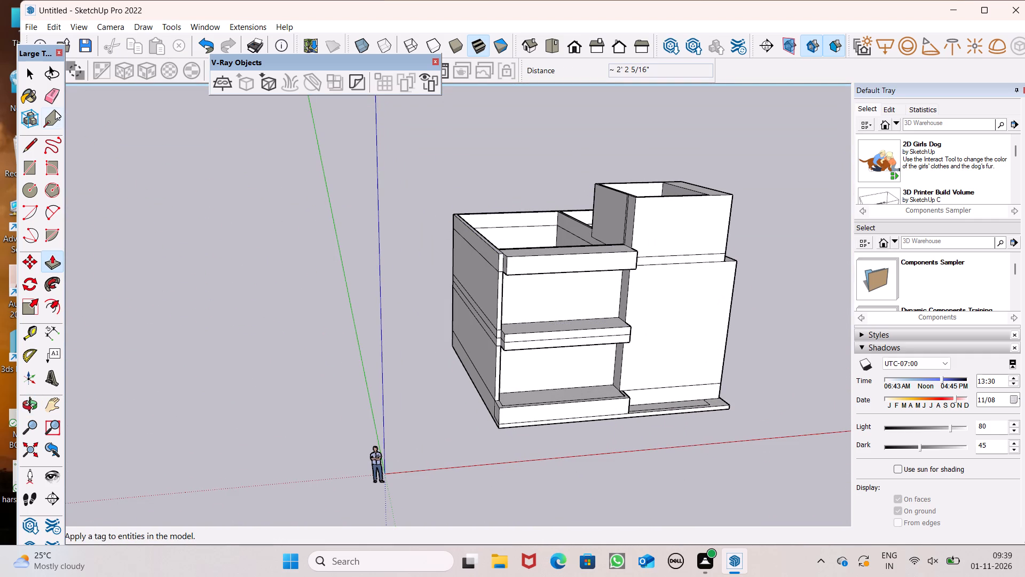
click(51, 104)
scroll(458, 189, up, 2)
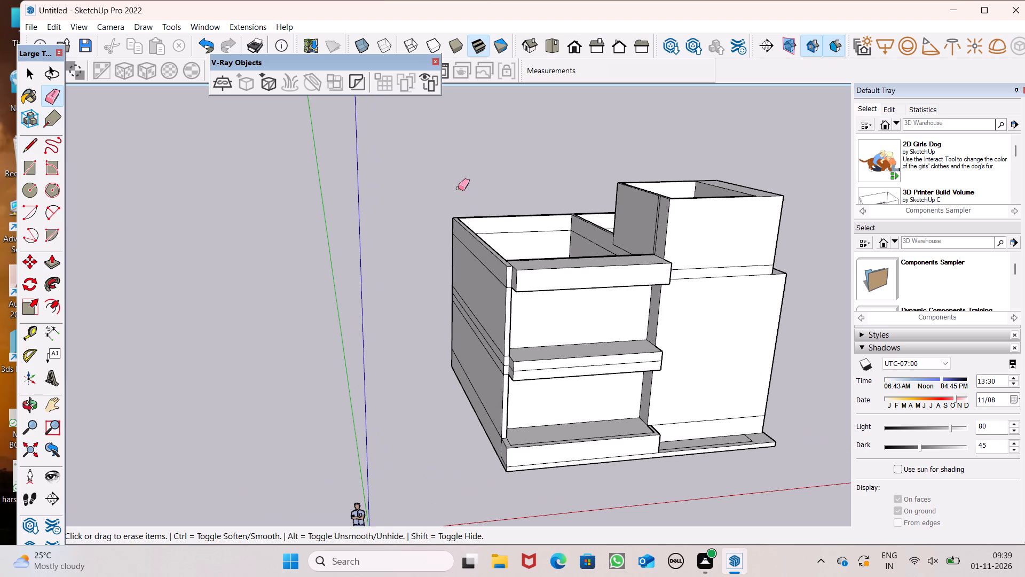
scroll(511, 325, up, 15)
drag(503, 239, 503, 233)
scroll(521, 152, down, 7)
scroll(521, 399, up, 6)
scroll(551, 341, up, 1)
scroll(551, 341, down, 7)
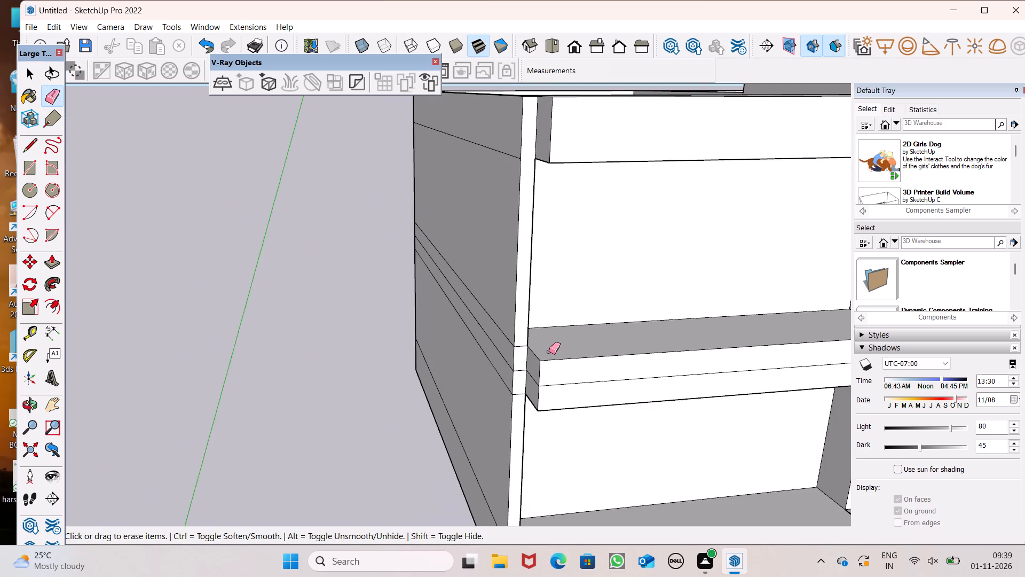
scroll(549, 354, down, 3)
middle_drag(544, 378, 546, 402)
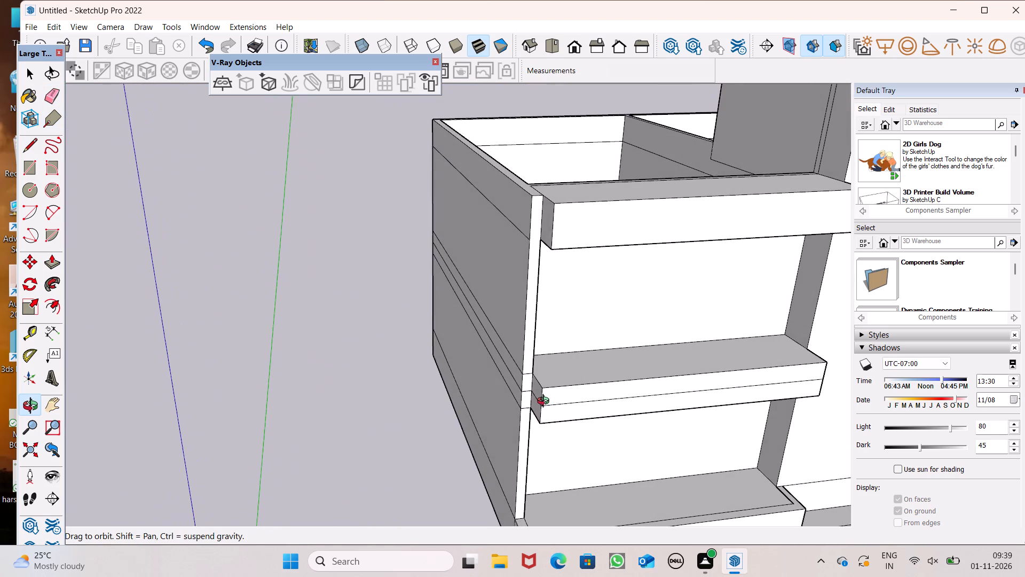
middle_drag(546, 402, 548, 402)
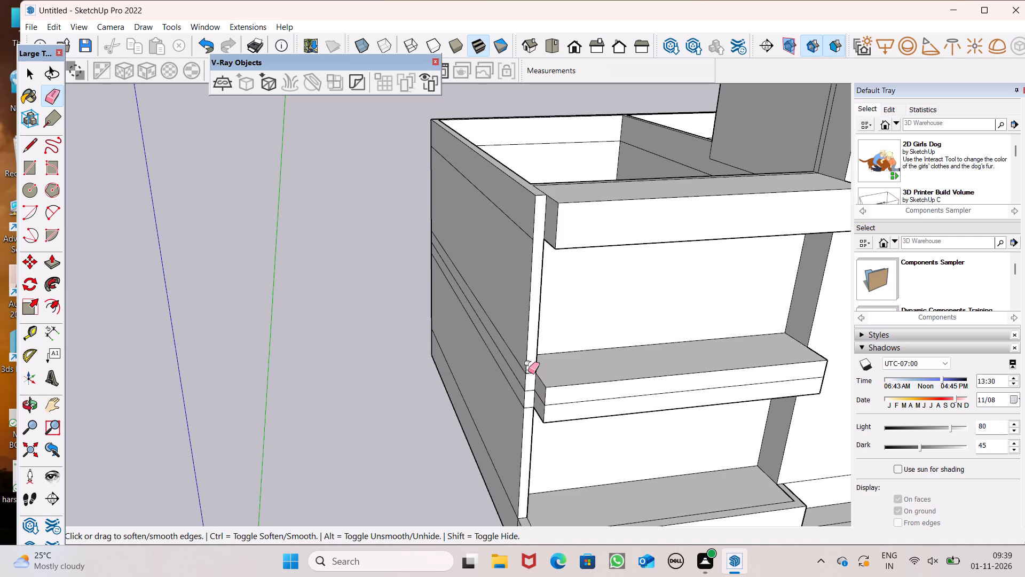
key(space)
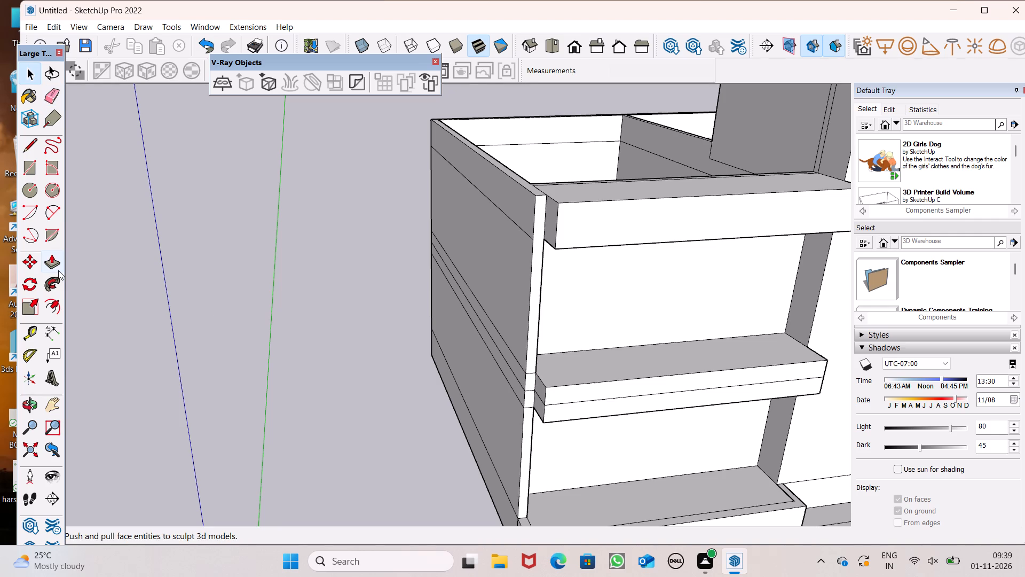
Extend the upper band's end face 9" so it meets the outer side of the end wall.
drag(58, 270, 57, 263)
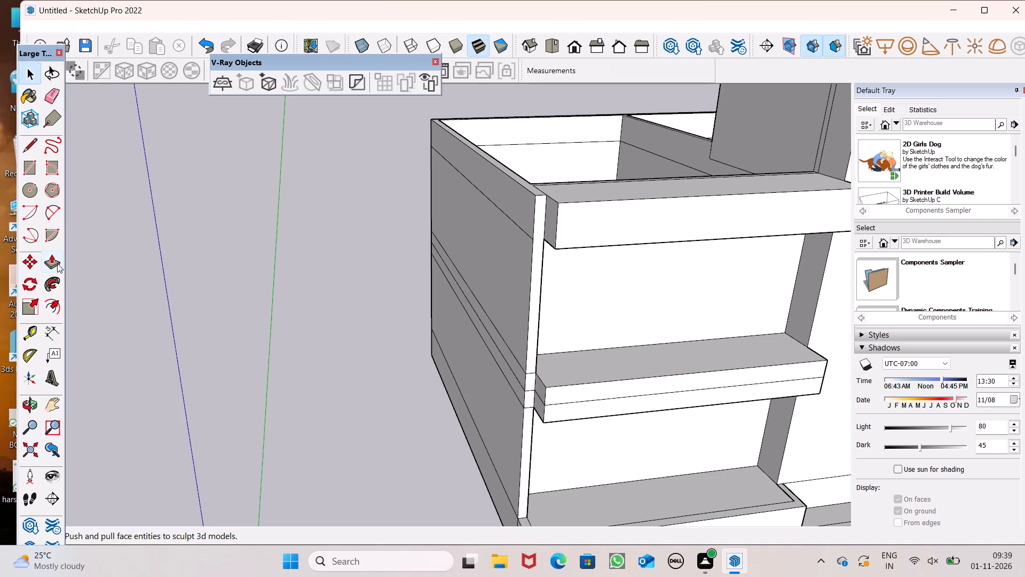
drag(57, 263, 69, 278)
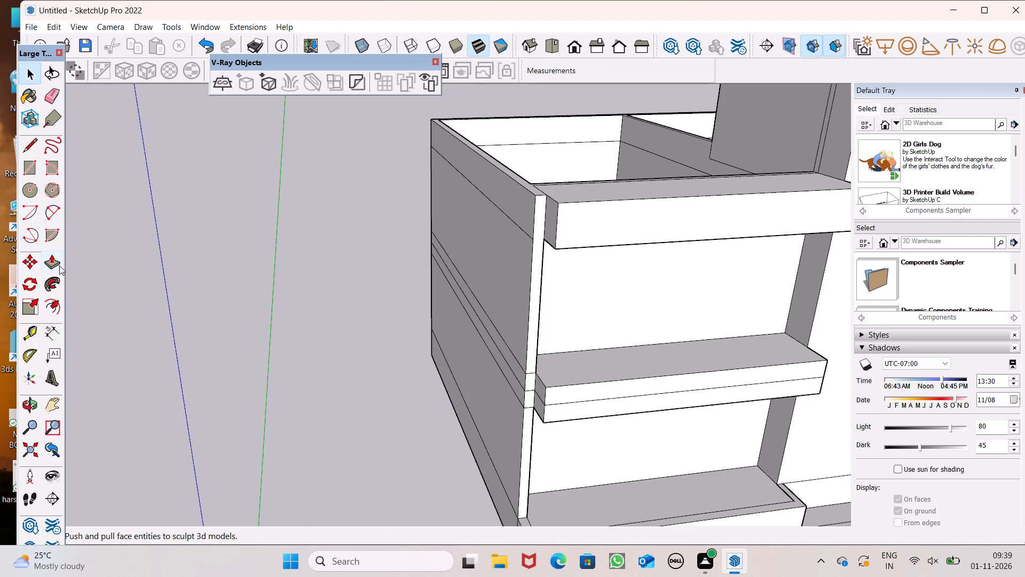
drag(59, 266, 58, 261)
middle_drag(435, 201, 525, 224)
scroll(629, 231, up, 6)
drag(649, 232, 611, 199)
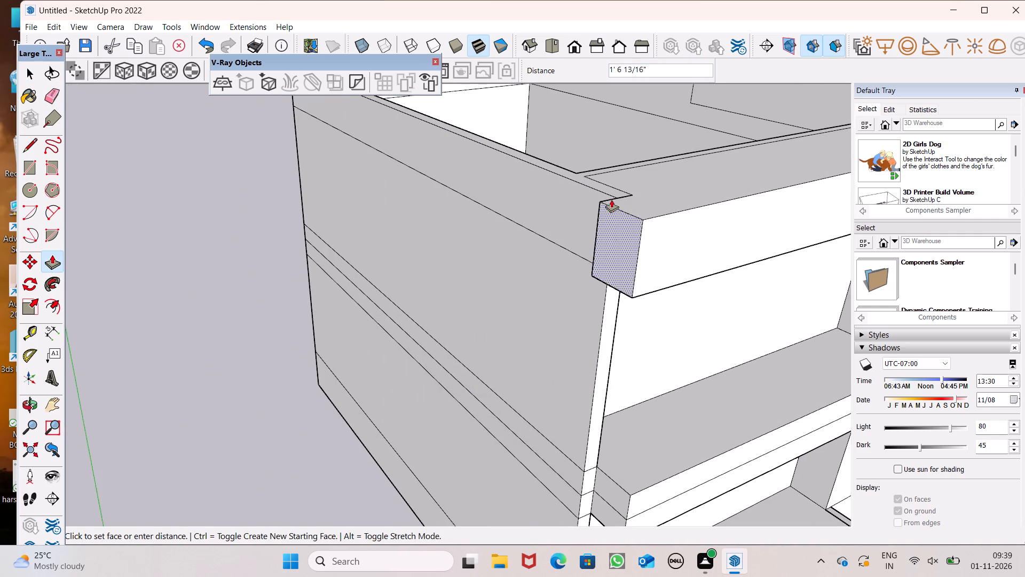
drag(611, 199, 614, 197)
Extend the lower strip of the middle ledge 9" at its end, flush with the end wall's outer side.
scroll(479, 157, down, 6)
middle_drag(502, 540, 514, 445)
scroll(534, 395, up, 8)
scroll(550, 318, up, 2)
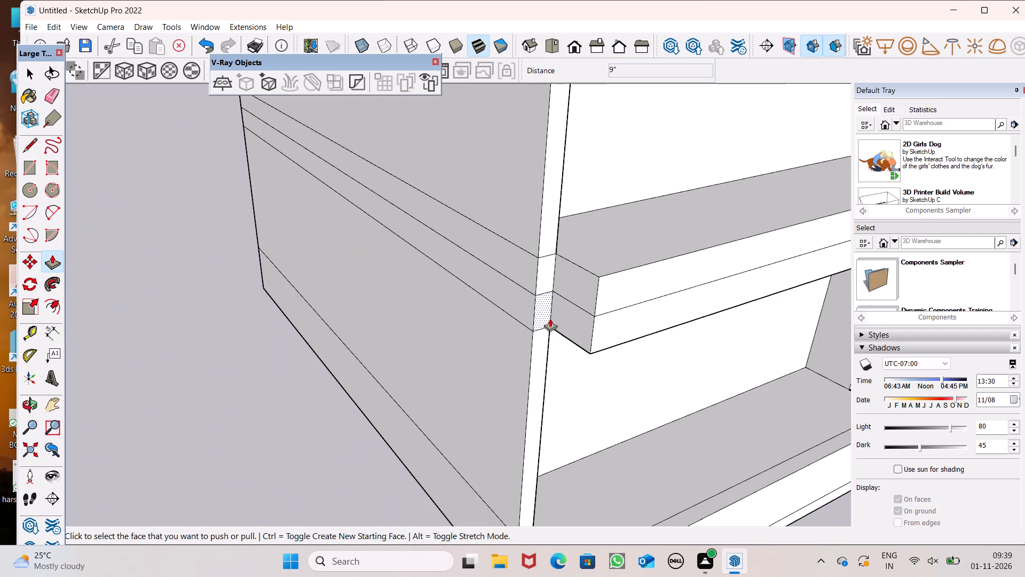
scroll(550, 318, up, 8)
drag(596, 321, 530, 292)
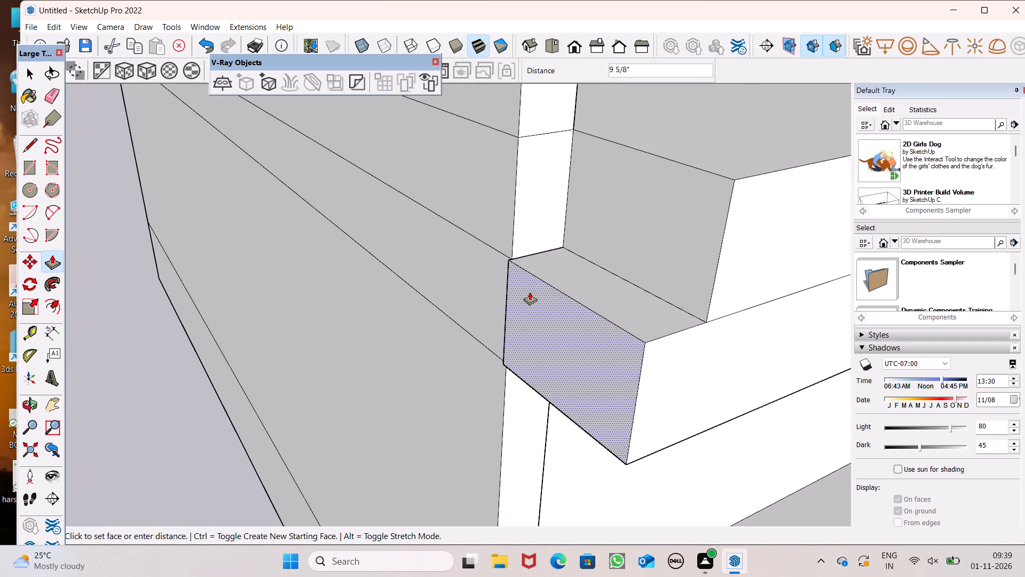
drag(530, 292, 524, 239)
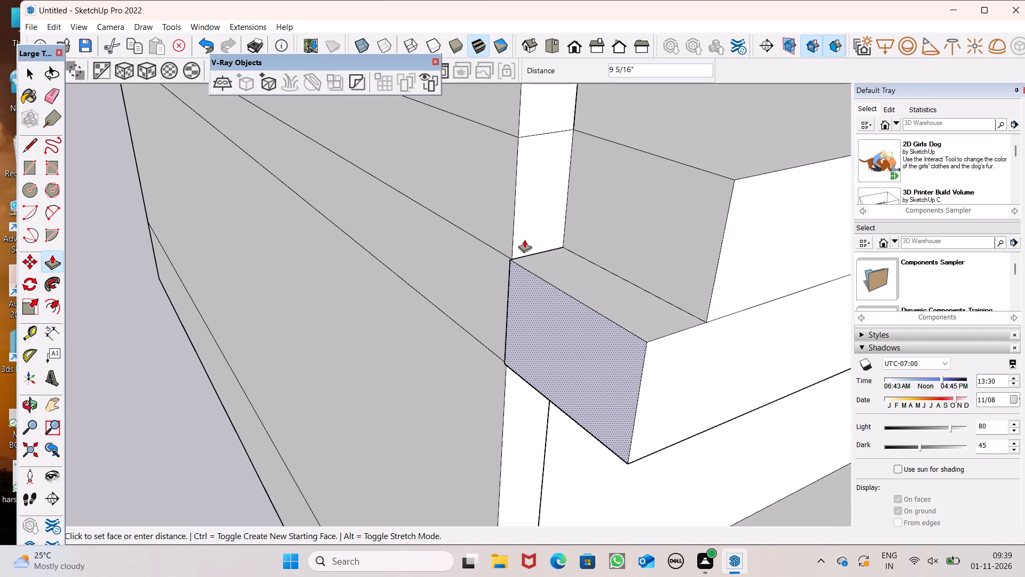
drag(524, 239, 513, 241)
Erase the short line crossing the end wall's front edge level with the middle ledge's top.
scroll(533, 332, down, 4)
middle_drag(550, 341, 538, 368)
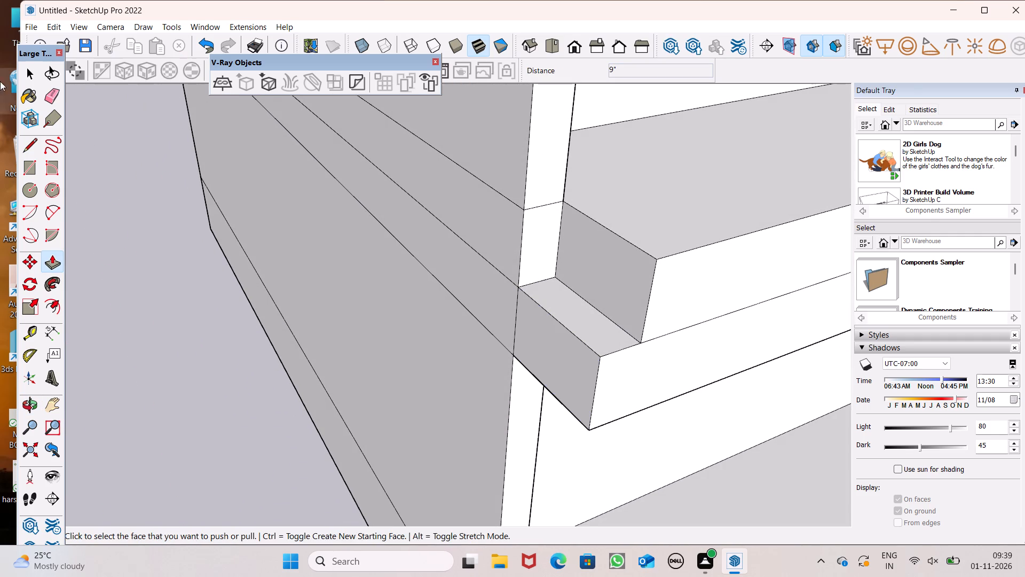
click(60, 92)
drag(538, 189, 545, 217)
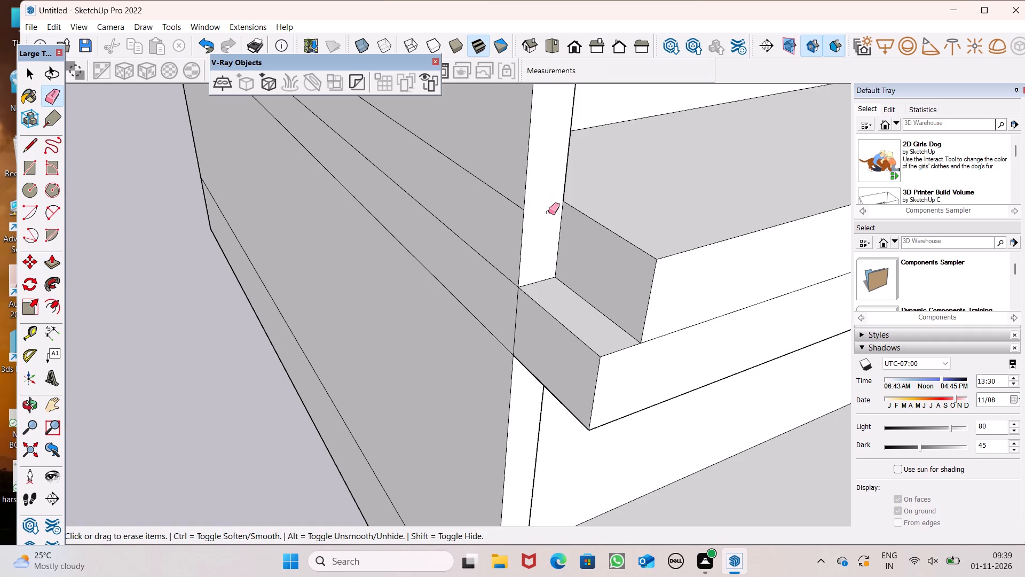
Pull the upper storey's end-wall front edge outward about 2' 2 5/16", flush with the front of the middle ledge's lower strip.
middle_drag(517, 227, 477, 249)
scroll(372, 391, down, 8)
middle_drag(481, 394, 495, 331)
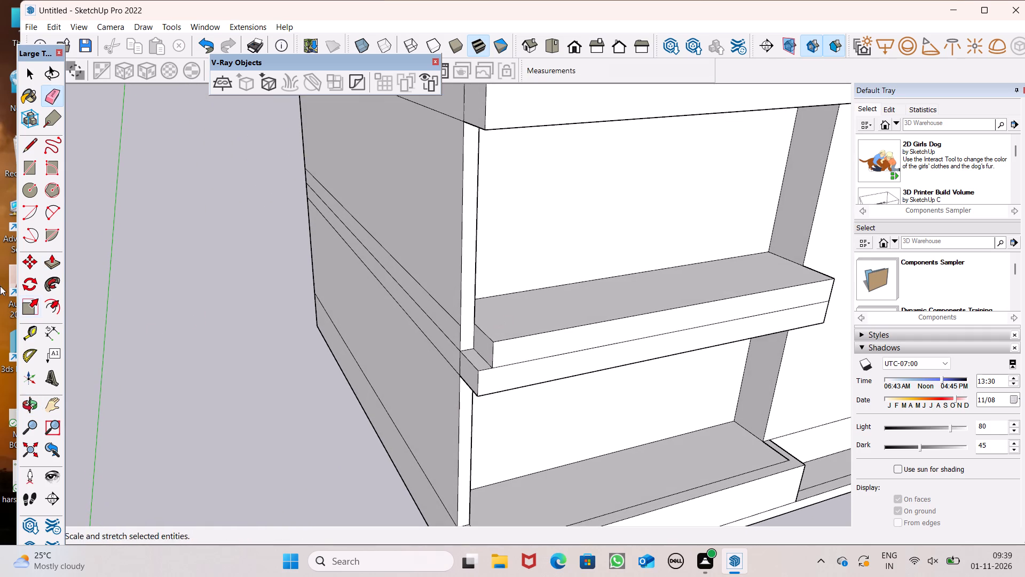
click(48, 264)
middle_drag(357, 331, 356, 373)
scroll(494, 499, up, 4)
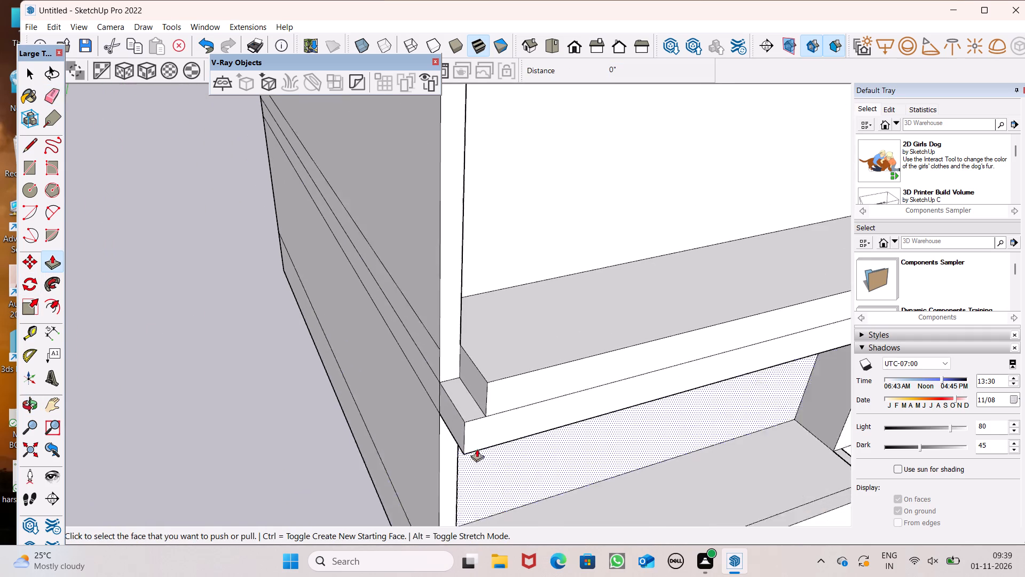
scroll(477, 449, up, 3)
drag(427, 329, 461, 407)
scroll(586, 340, down, 6)
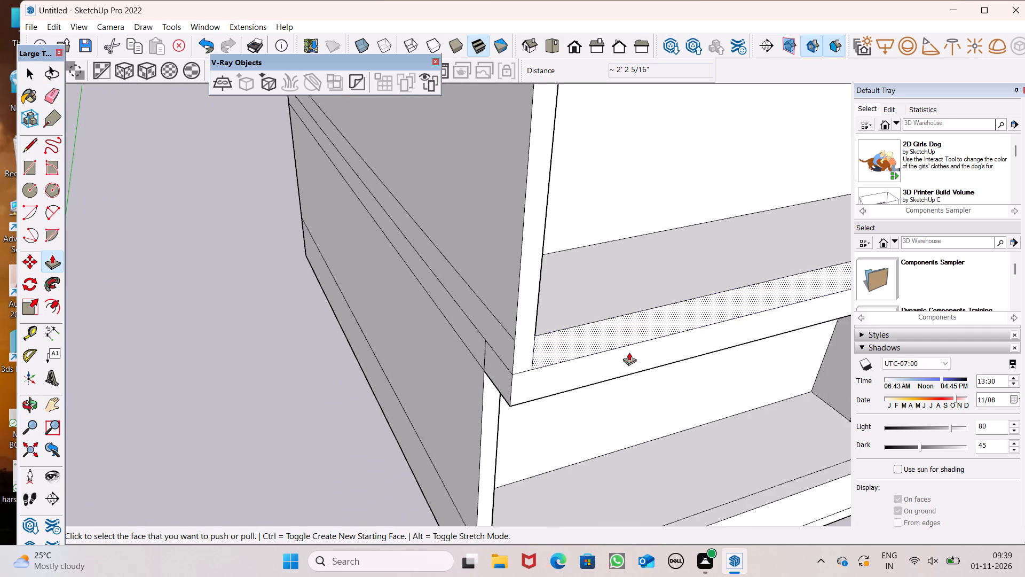
Thicken the upper storey's projecting end wall by pulling its inner side face about 10 13/16" inward over the ledge.
middle_drag(643, 356, 428, 395)
scroll(582, 354, down, 6)
middle_drag(597, 380, 627, 195)
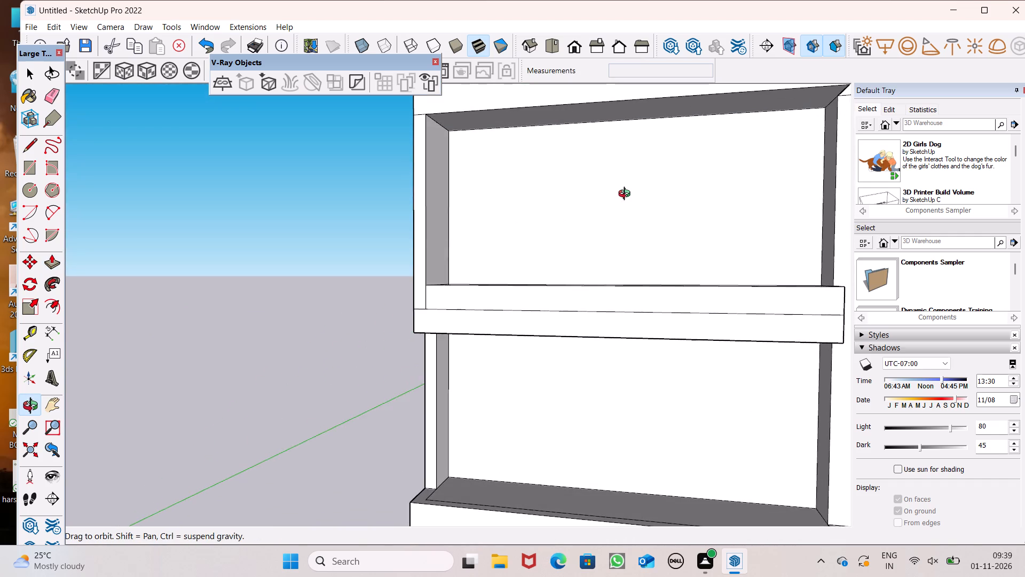
middle_drag(627, 195, 613, 226)
scroll(447, 226, up, 3)
drag(423, 266, 430, 271)
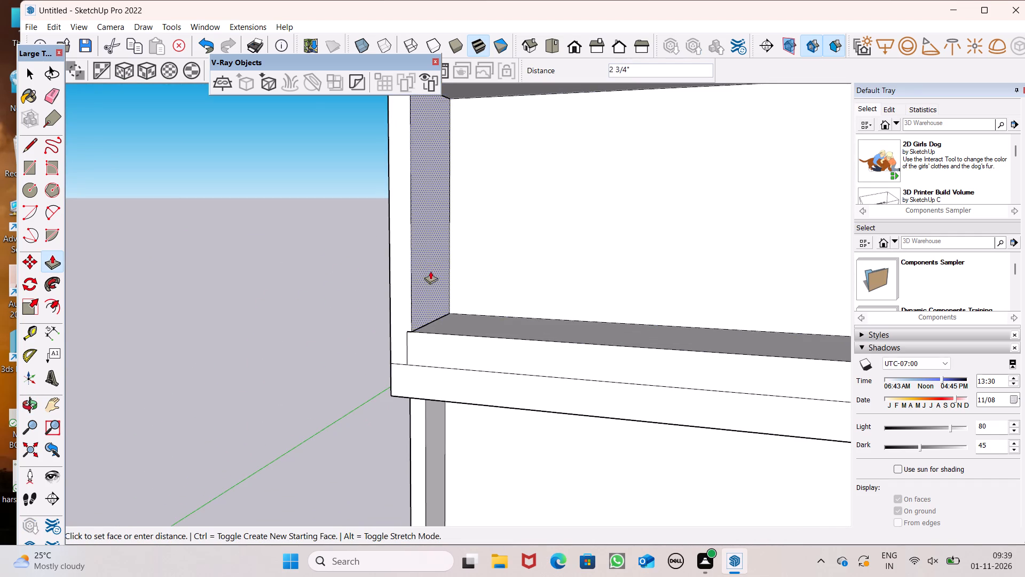
drag(430, 271, 442, 275)
Push the upper band's top face down to the horizontal line on its end face next to the corner block.
scroll(453, 282, down, 6)
middle_drag(468, 356, 498, 336)
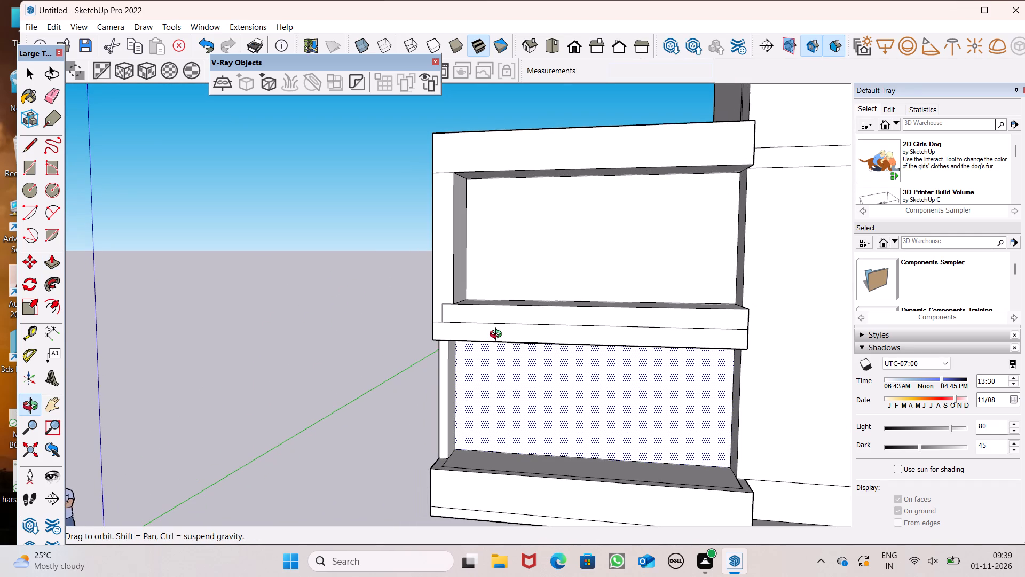
middle_drag(498, 336, 500, 346)
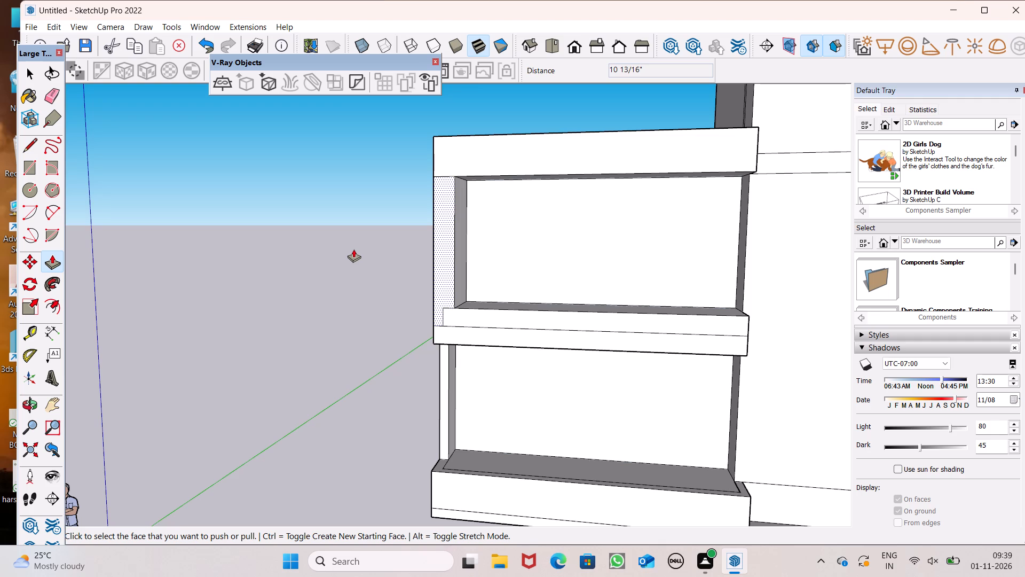
scroll(443, 267, down, 4)
middle_drag(549, 279, 581, 321)
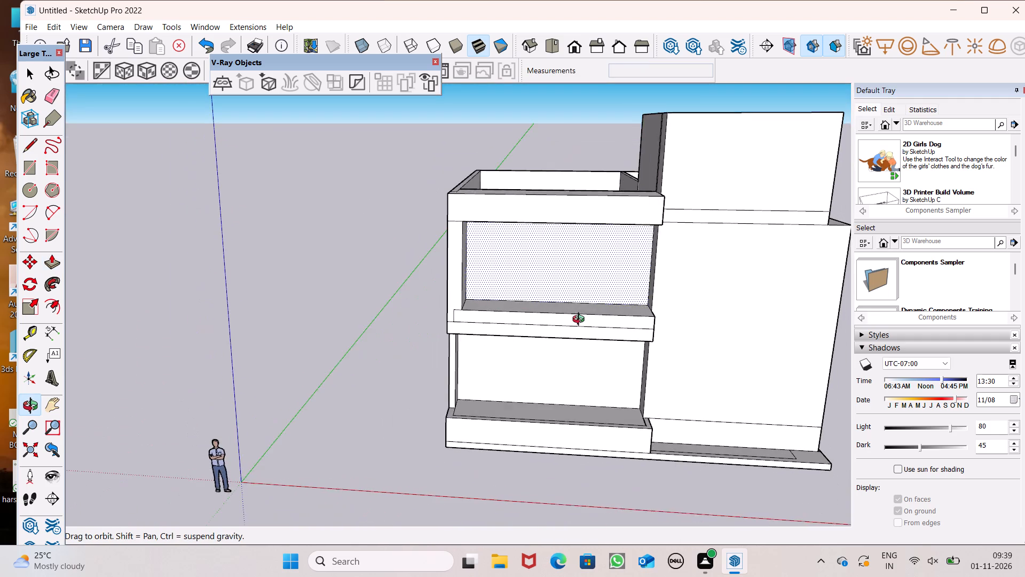
middle_drag(581, 321, 586, 323)
scroll(451, 190, up, 7)
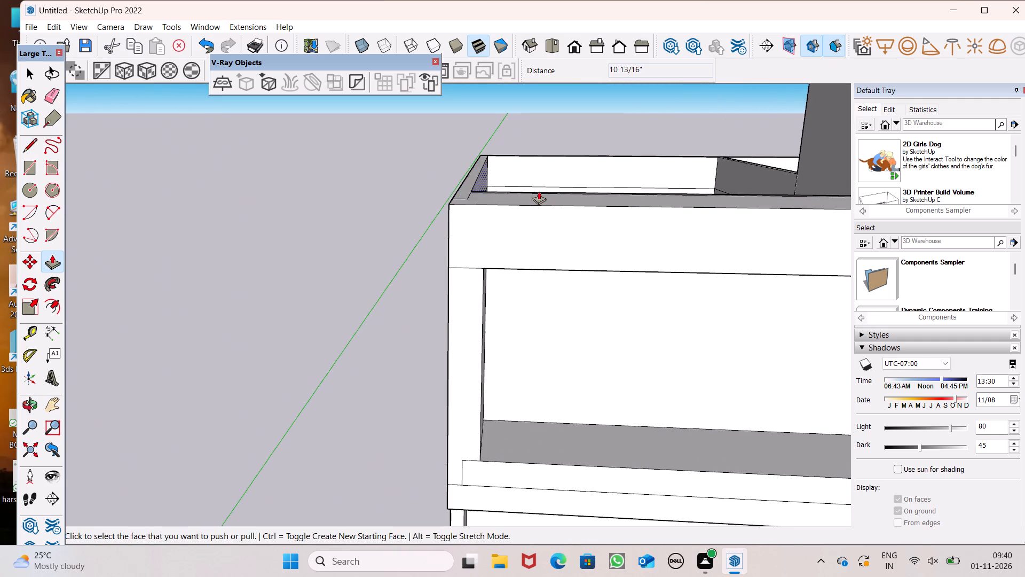
scroll(528, 193, down, 5)
middle_drag(567, 201, 428, 185)
scroll(425, 182, down, 6)
middle_drag(424, 182, 373, 183)
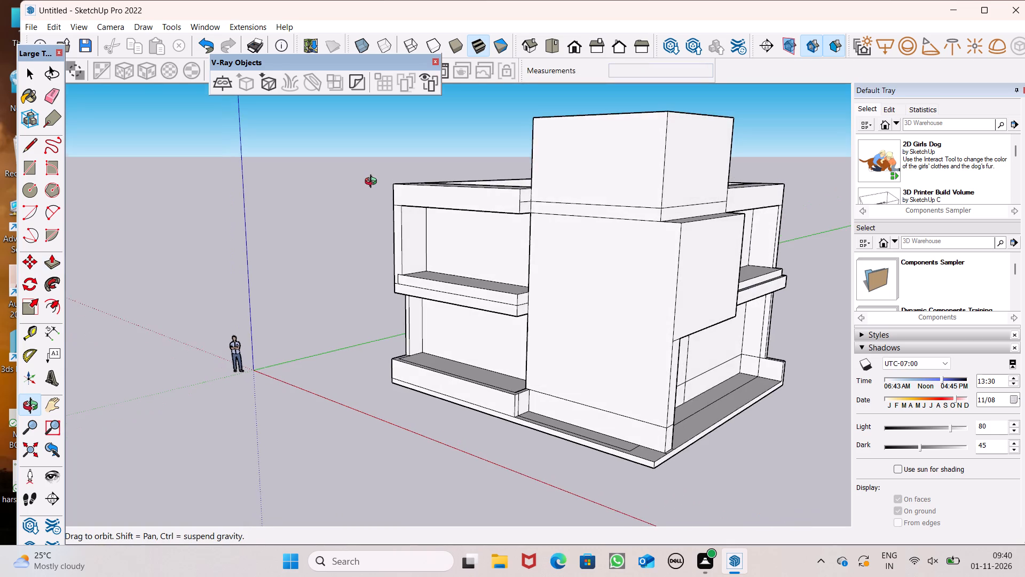
middle_drag(373, 183, 414, 211)
scroll(491, 198, up, 8)
drag(573, 206, 577, 213)
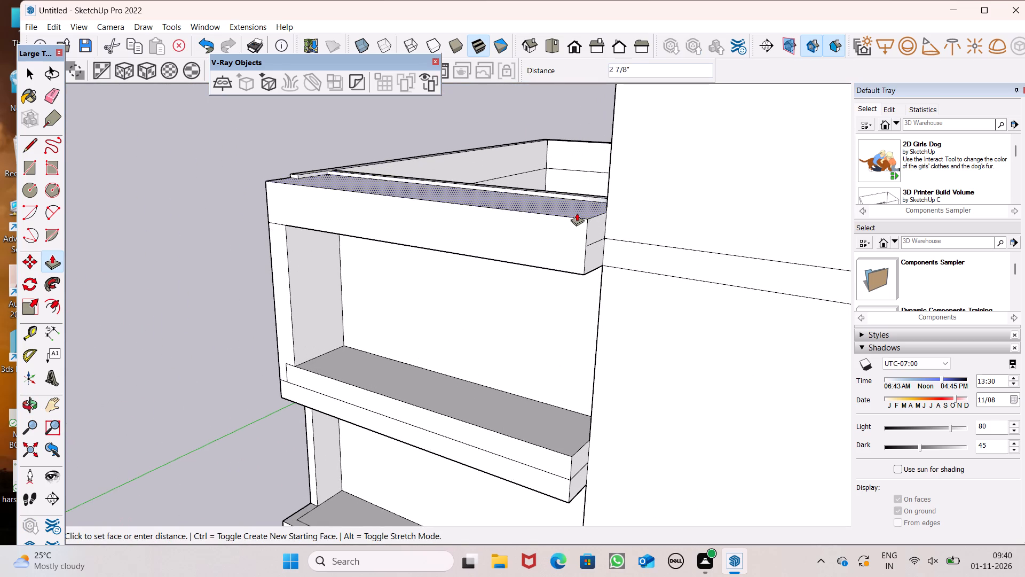
drag(577, 213, 579, 237)
Draw a 6" line across the top of the parapet strip behind the upper band, where it meets the end wall.
scroll(512, 192, down, 5)
middle_drag(445, 216, 516, 319)
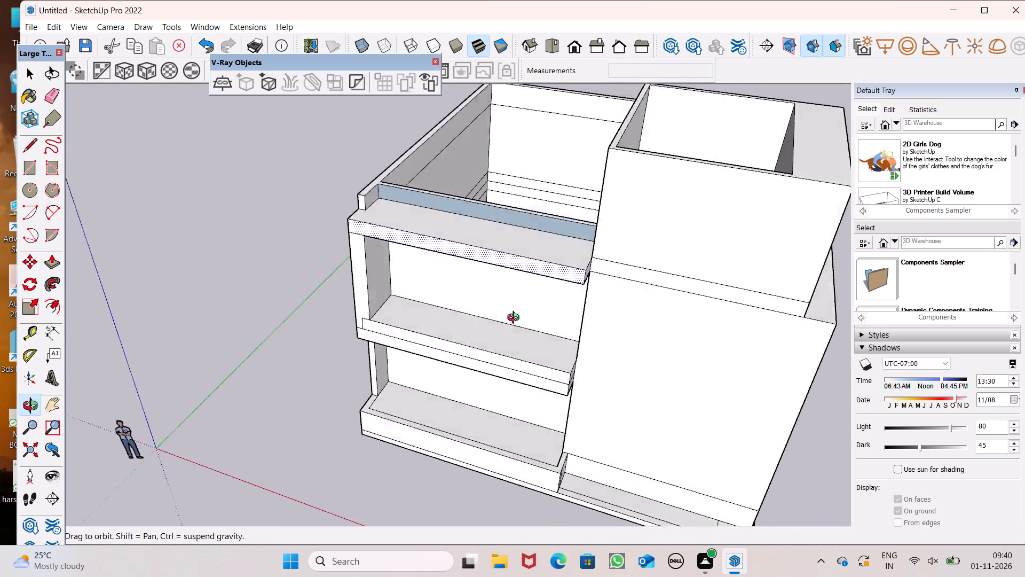
middle_drag(516, 319, 580, 252)
scroll(361, 187, up, 7)
scroll(442, 193, up, 1)
middle_drag(446, 204, 463, 277)
scroll(407, 226, down, 7)
middle_drag(400, 233, 432, 186)
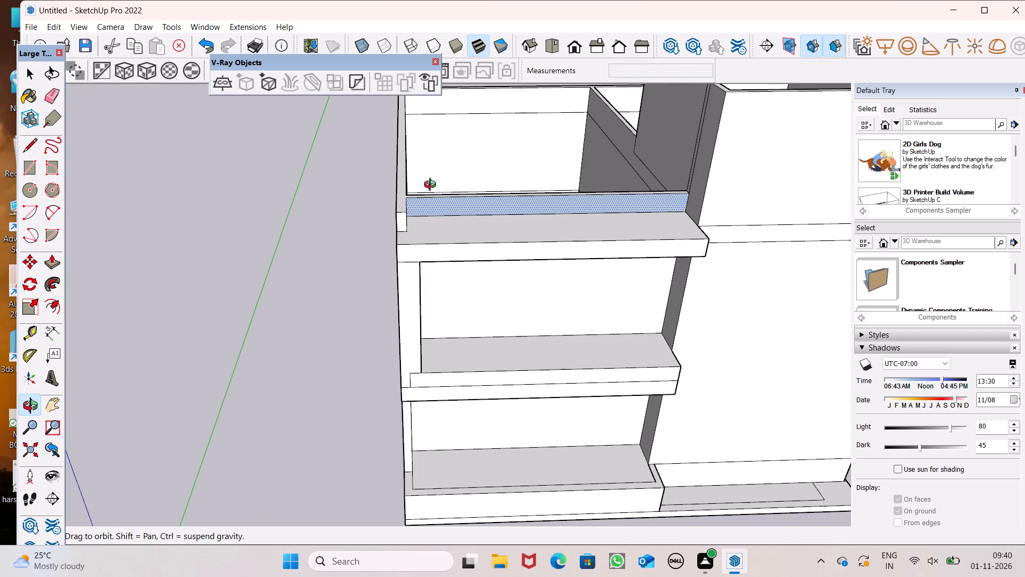
middle_drag(432, 186, 396, 215)
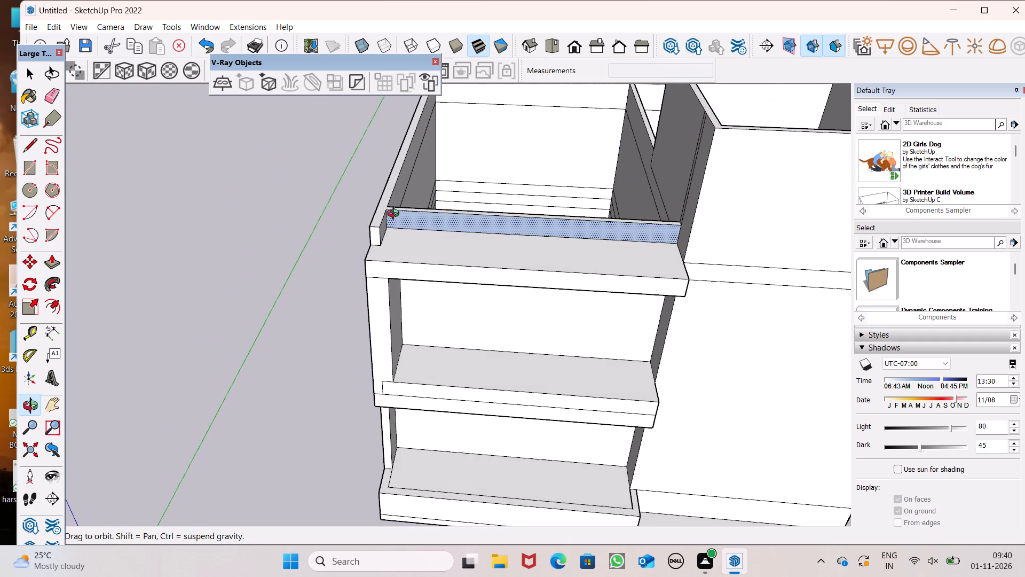
middle_drag(396, 215, 396, 215)
click(23, 148)
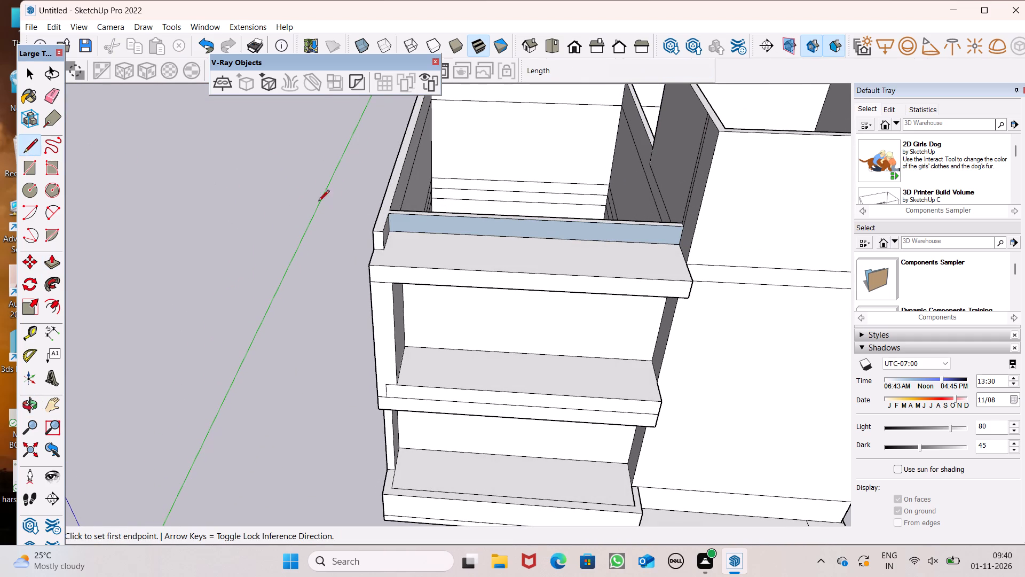
scroll(447, 228, down, 5)
scroll(358, 246, up, 8)
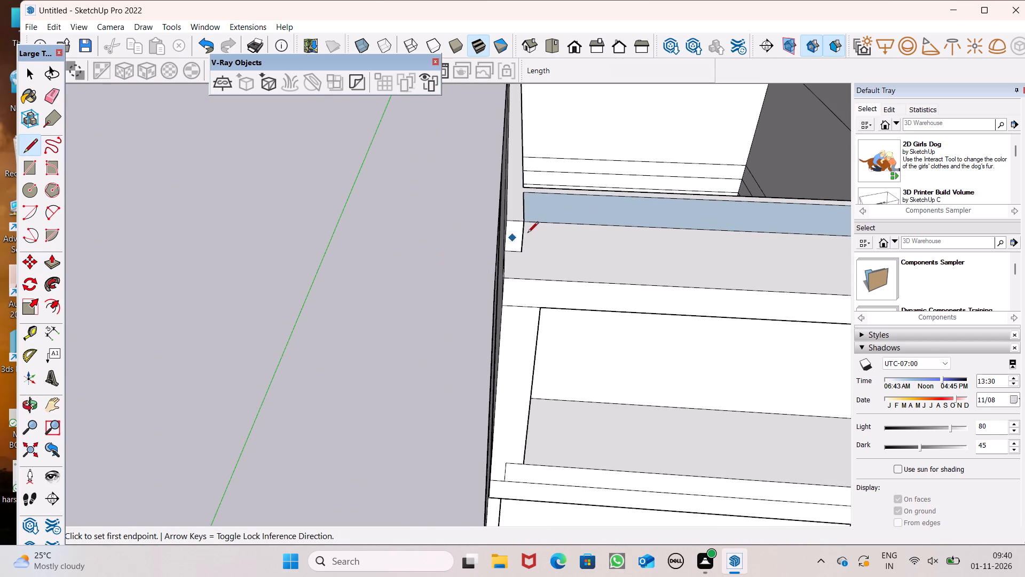
scroll(534, 231, up, 6)
click(511, 157)
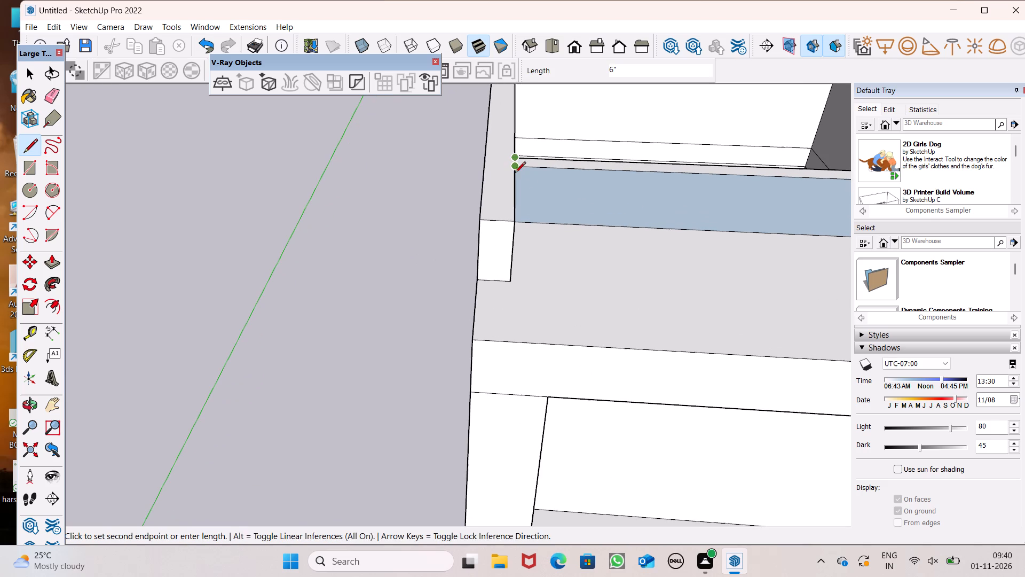
click(515, 169)
Push the separated parapet strip's top down 1' 6 9/16" so it is level with the lowered upper band.
click(57, 262)
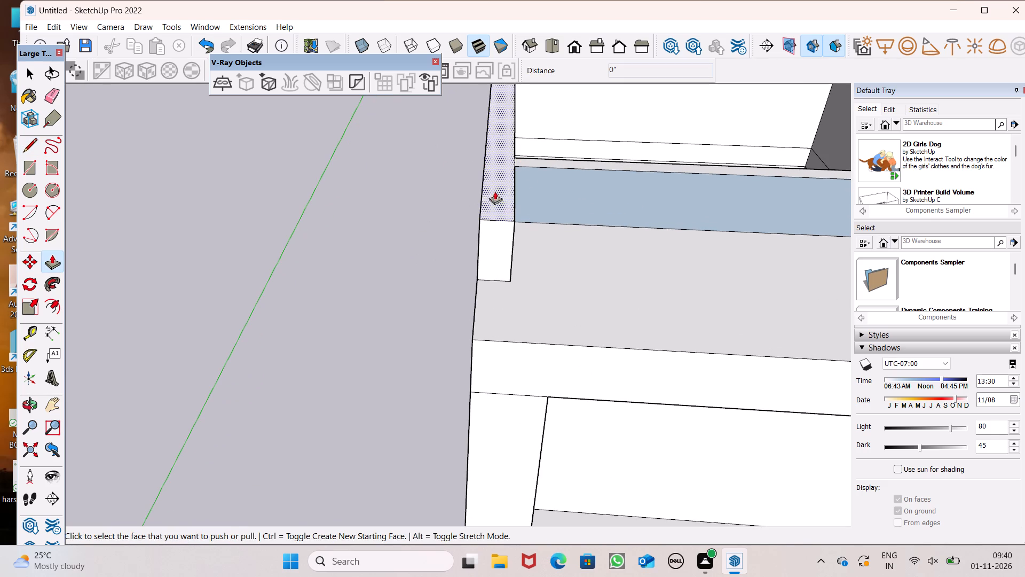
drag(549, 160, 570, 231)
scroll(502, 147, down, 7)
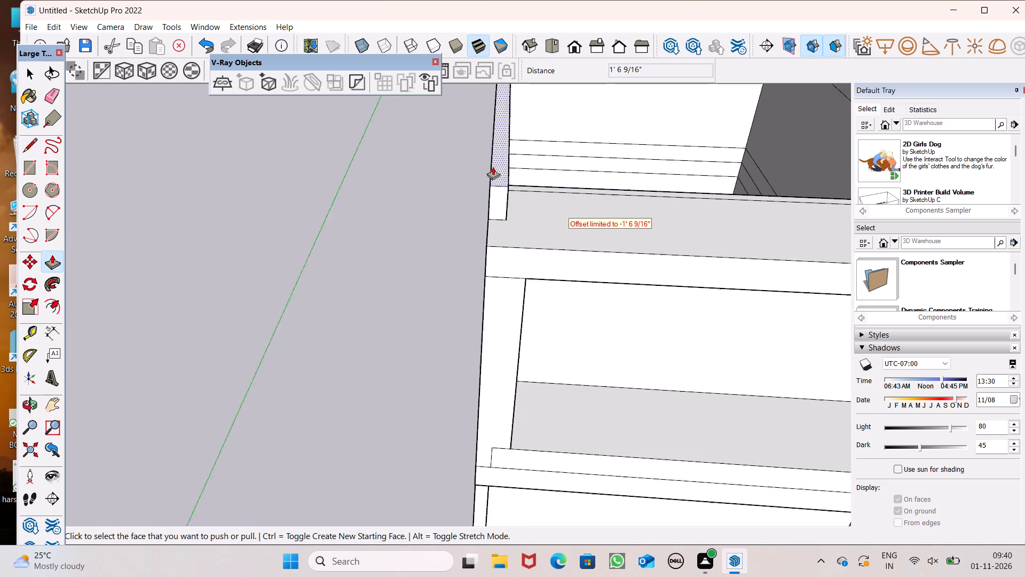
middle_drag(541, 267, 524, 182)
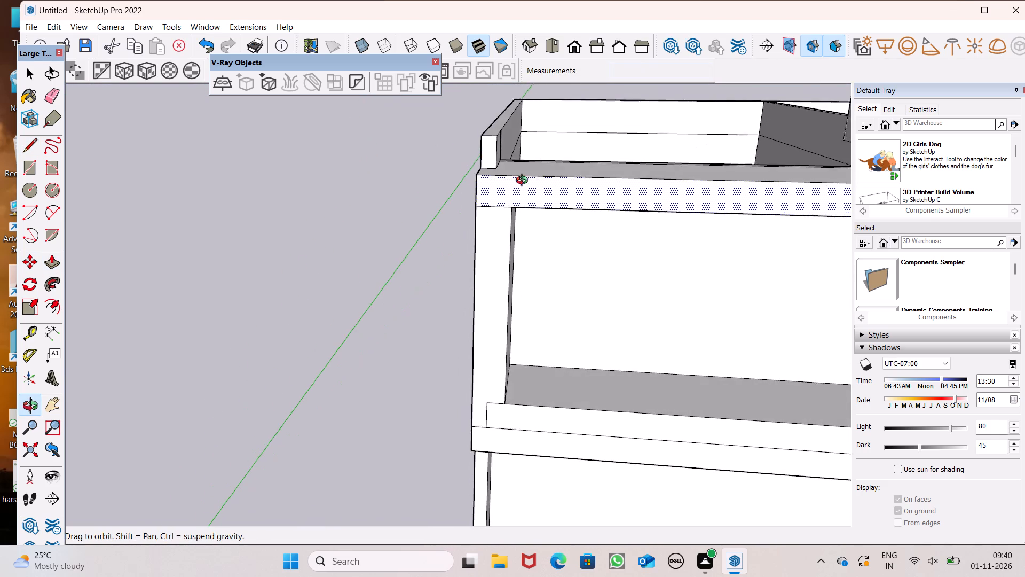
middle_drag(524, 182, 485, 210)
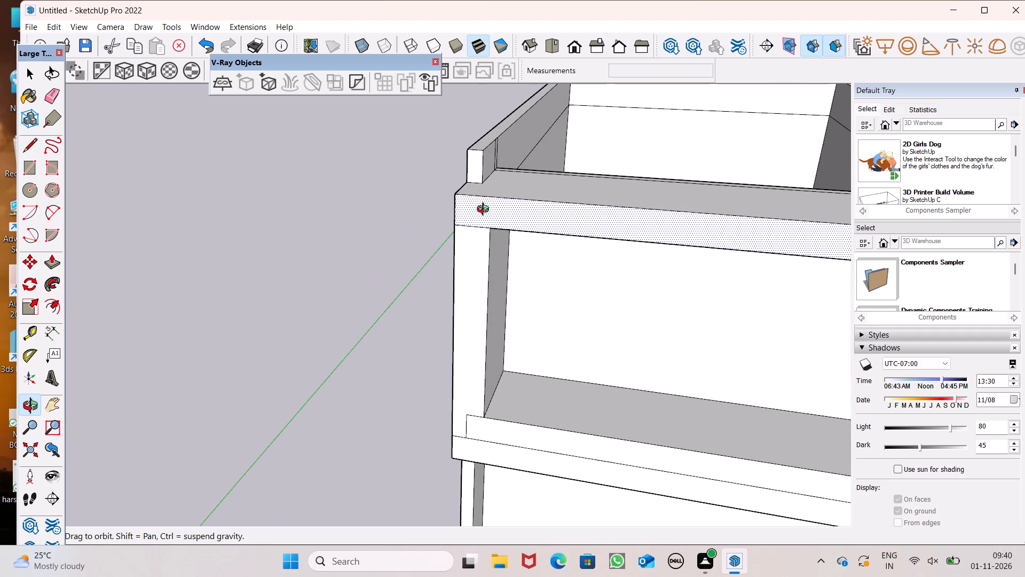
Examine the lowered upper band, the parapet strip behind it and the projecting end wall from above and from the front.
middle_drag(485, 210, 479, 202)
scroll(485, 202, down, 3)
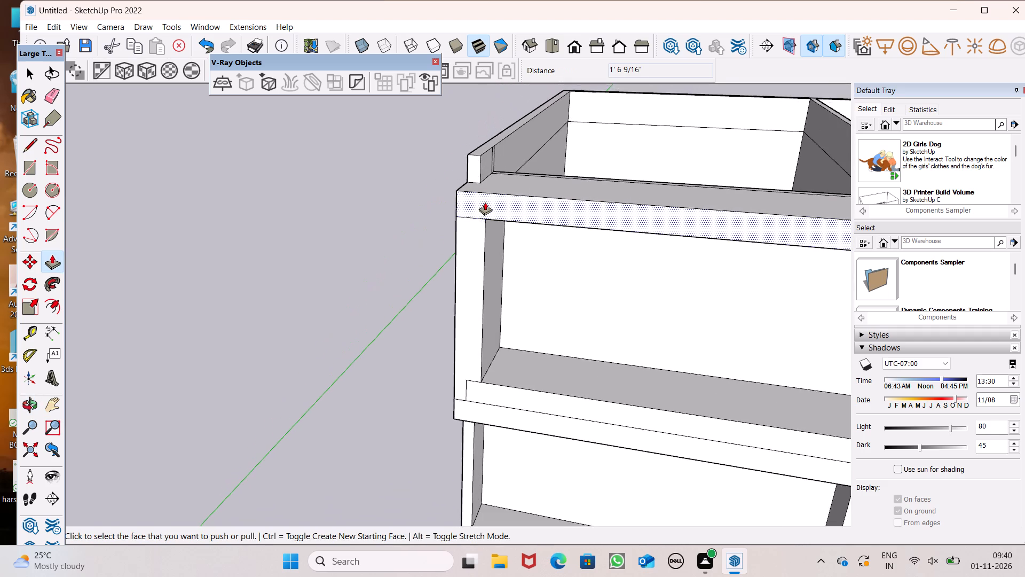
middle_drag(498, 214, 510, 150)
scroll(509, 155, down, 2)
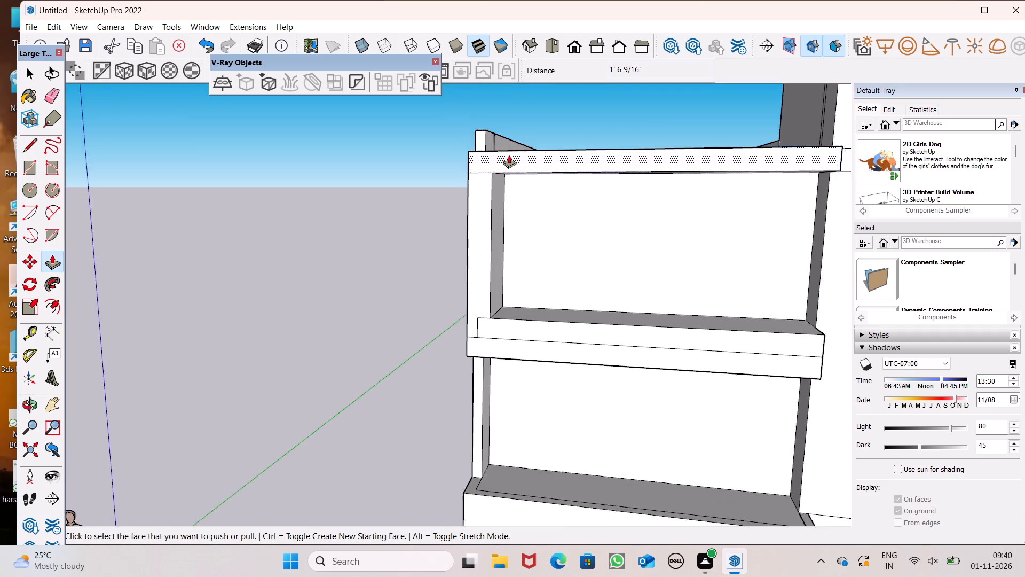
scroll(509, 155, down, 1)
middle_drag(534, 193, 553, 319)
scroll(484, 217, up, 6)
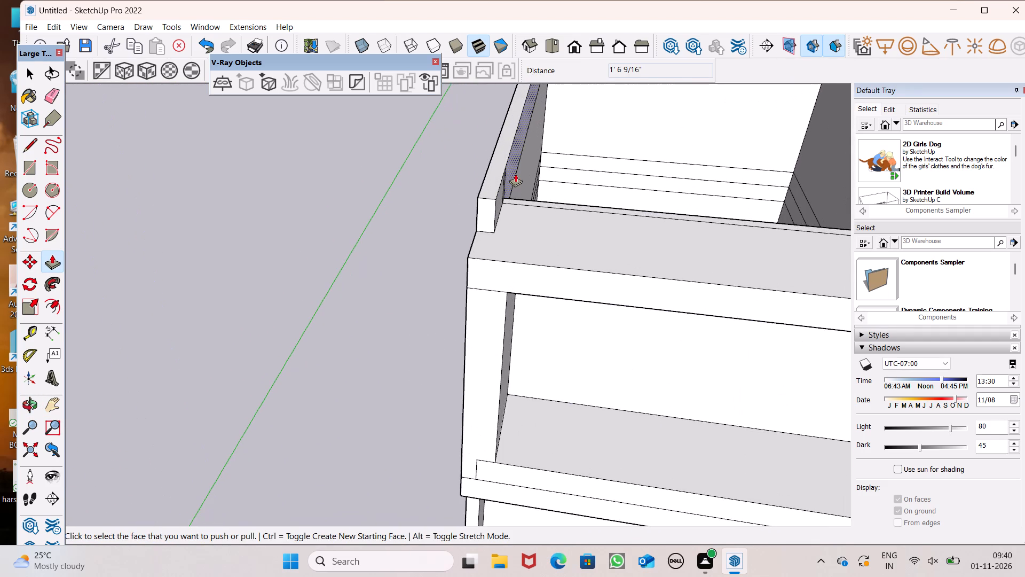
scroll(516, 174, down, 1)
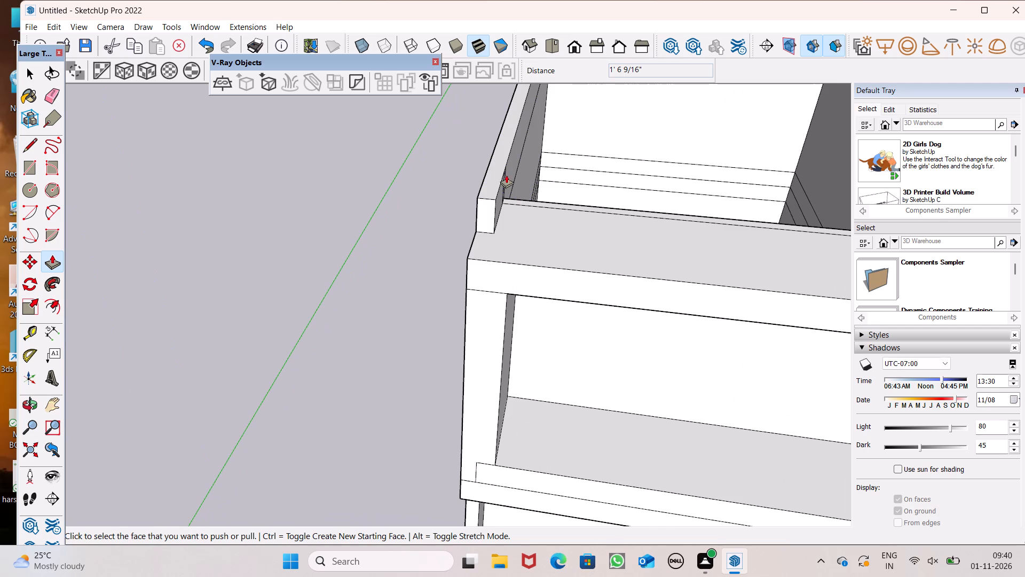
middle_drag(527, 225, 493, 165)
scroll(327, 213, down, 5)
middle_drag(502, 252, 572, 155)
middle_drag(414, 145, 420, 229)
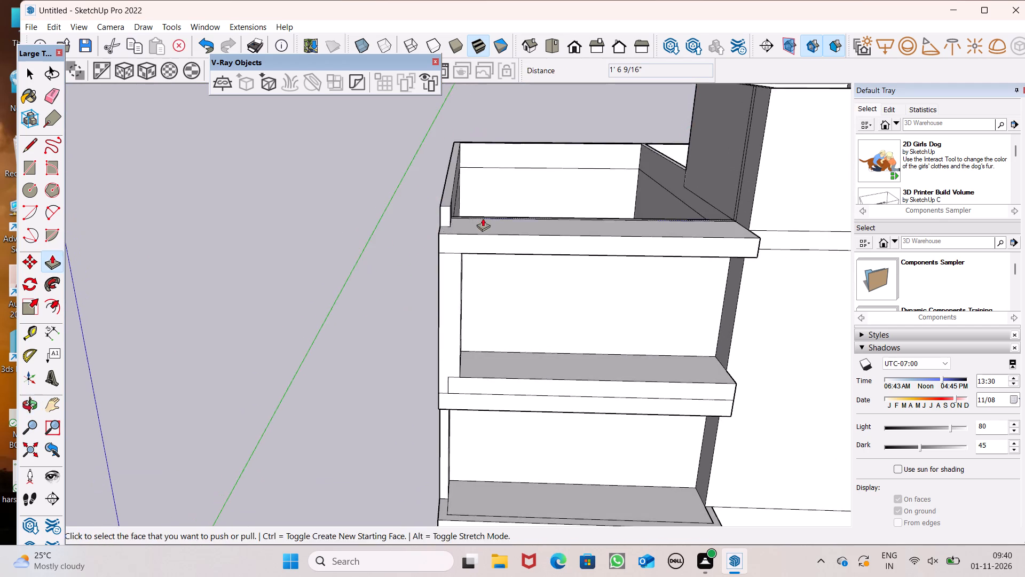
Pull the upper band's top face up about 4 15/16" beside the parapet end.
scroll(483, 218, up, 6)
middle_drag(459, 219, 450, 221)
drag(411, 247, 400, 236)
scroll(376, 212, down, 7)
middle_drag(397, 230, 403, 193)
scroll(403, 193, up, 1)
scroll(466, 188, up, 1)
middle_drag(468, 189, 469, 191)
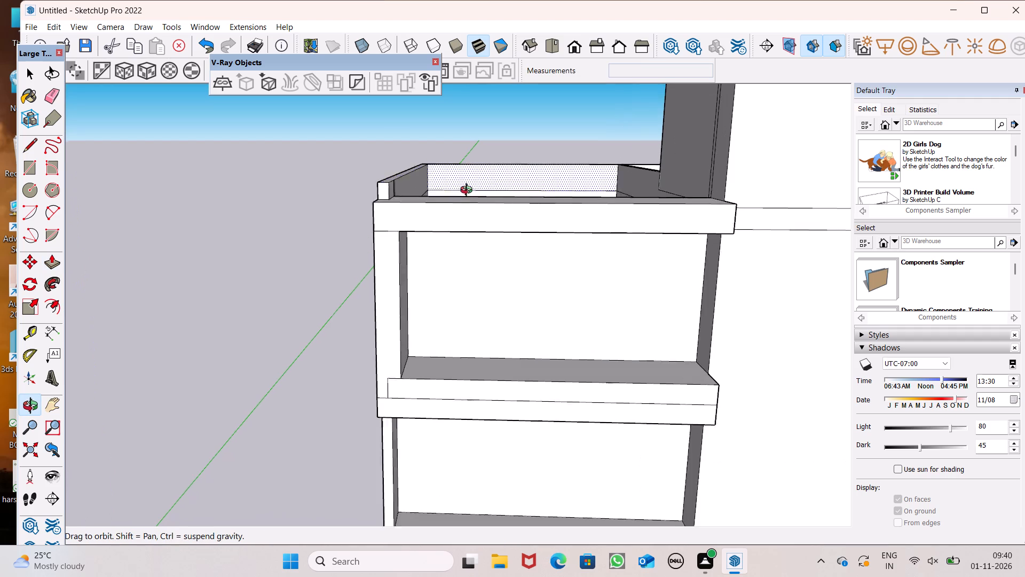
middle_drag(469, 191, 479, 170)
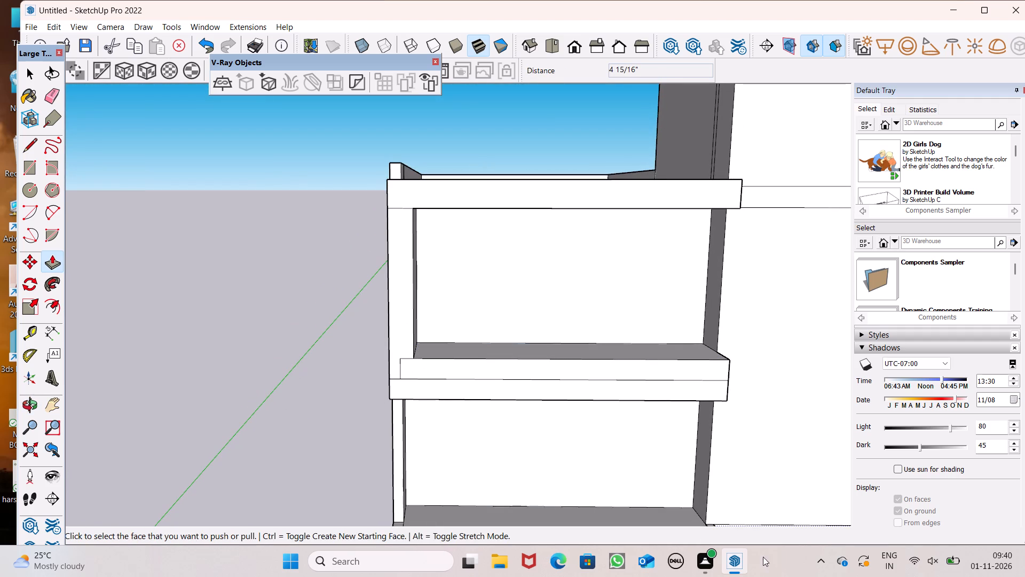
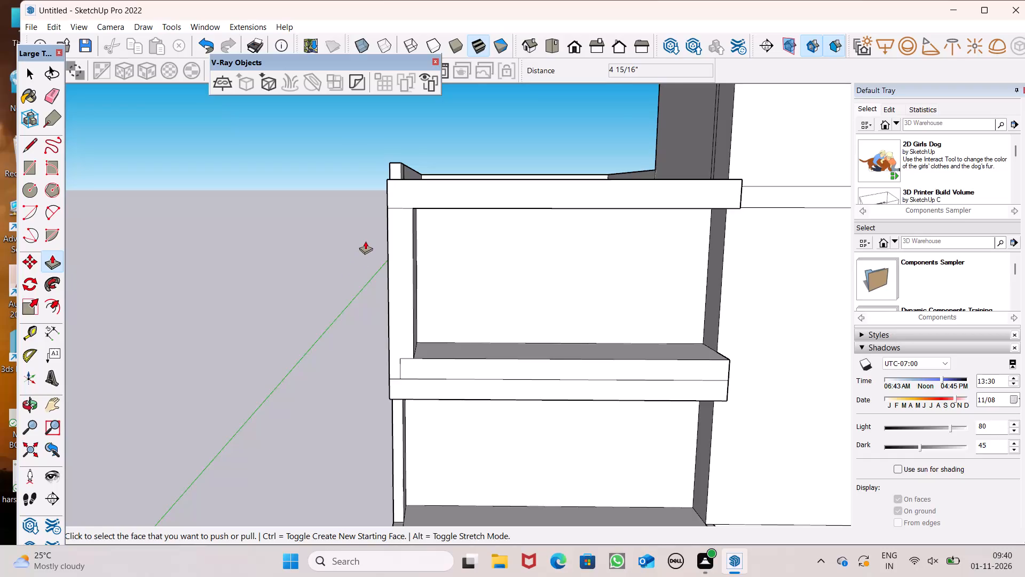
Draw a 1' 5" vertical line across the middle band's upper strip, in line with the front end wall's inner edge.
scroll(365, 241, down, 3)
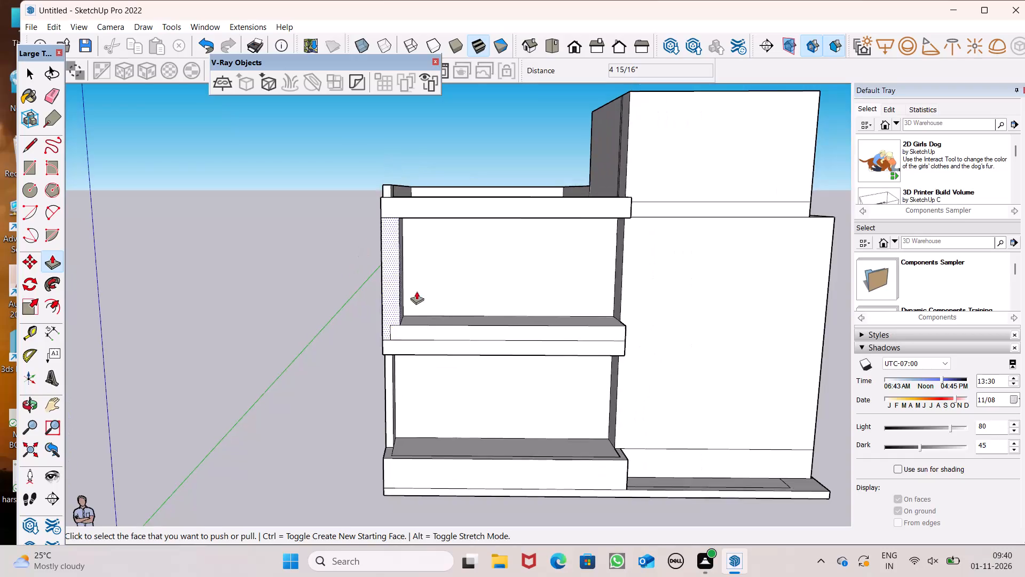
middle_drag(416, 291, 438, 375)
scroll(387, 211, down, 3)
middle_drag(507, 360, 452, 299)
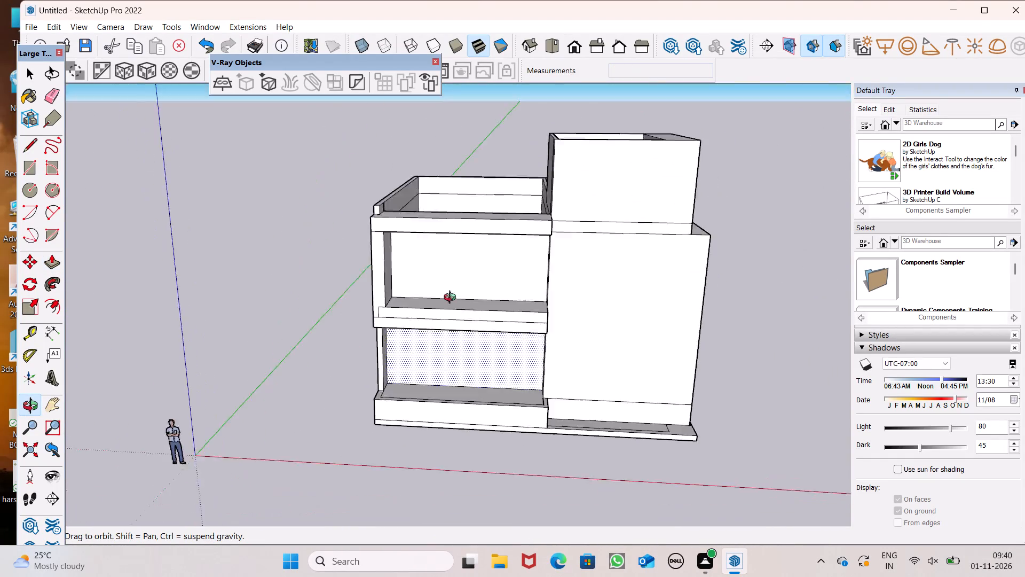
middle_drag(452, 299, 477, 239)
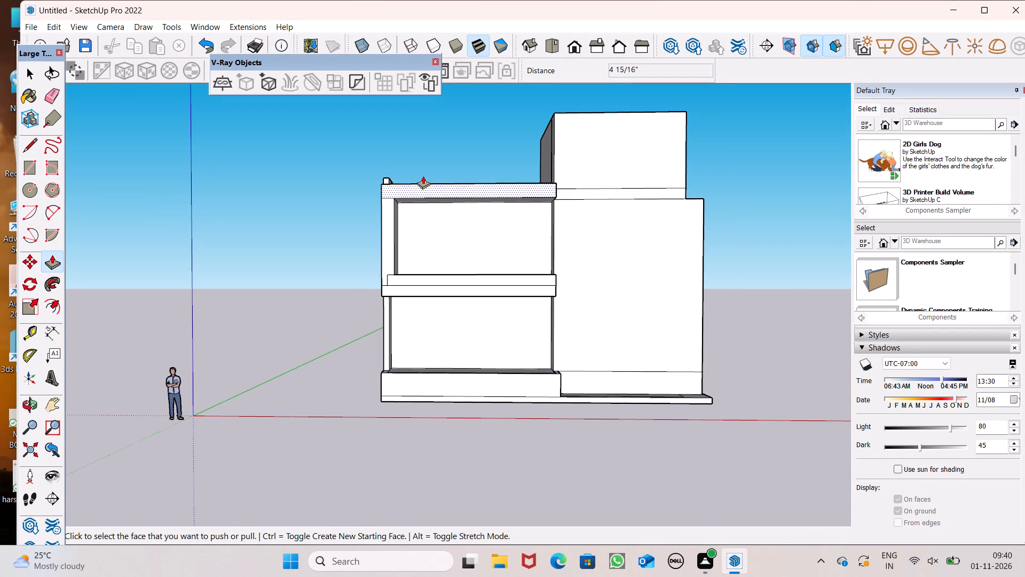
scroll(425, 173, up, 1)
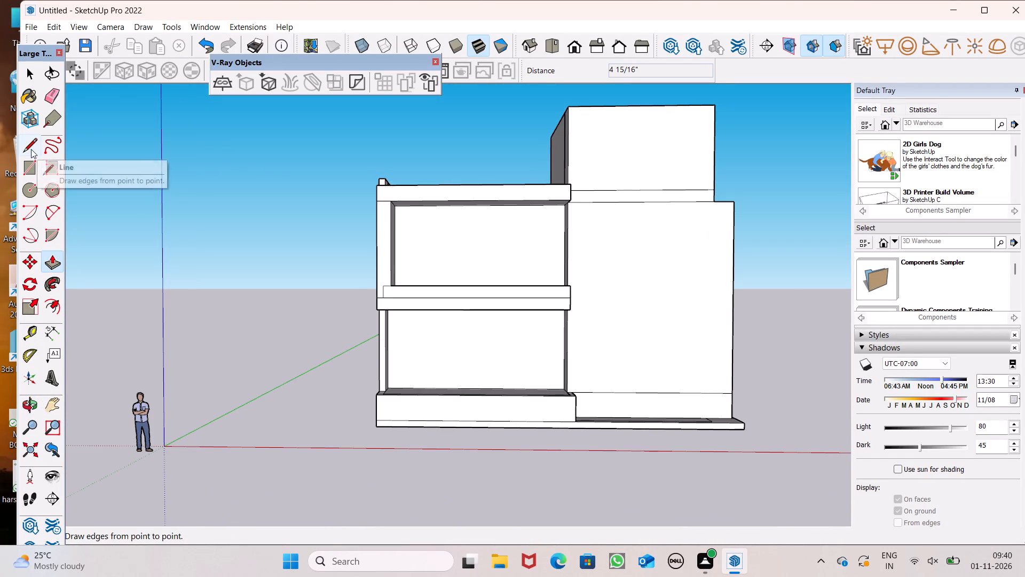
click(30, 149)
scroll(285, 288, up, 7)
scroll(511, 286, up, 5)
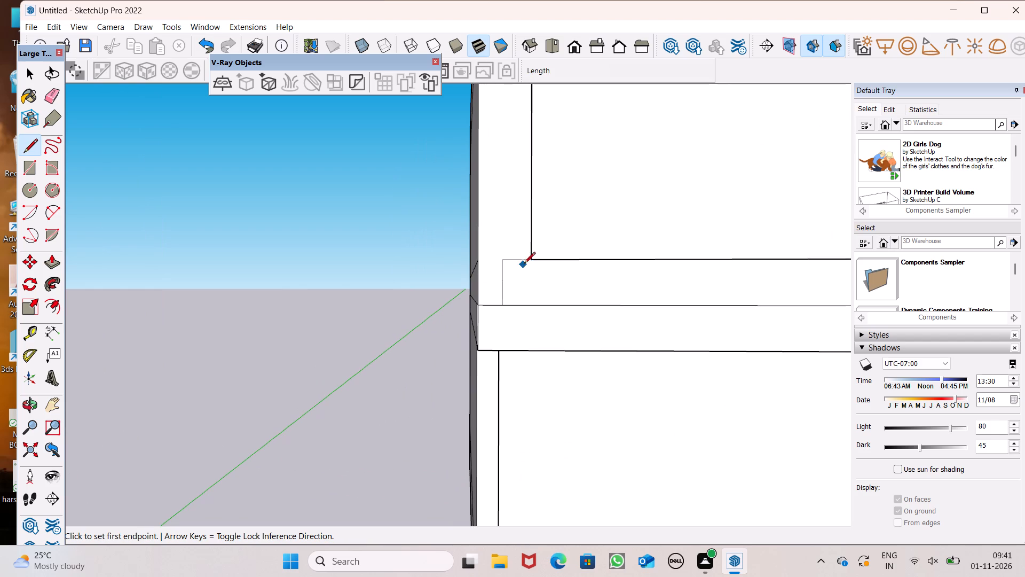
click(529, 261)
click(533, 302)
Erase the leftover short top and end edges of the middle band's upper strip on the front end wall.
click(46, 101)
drag(510, 251, 500, 280)
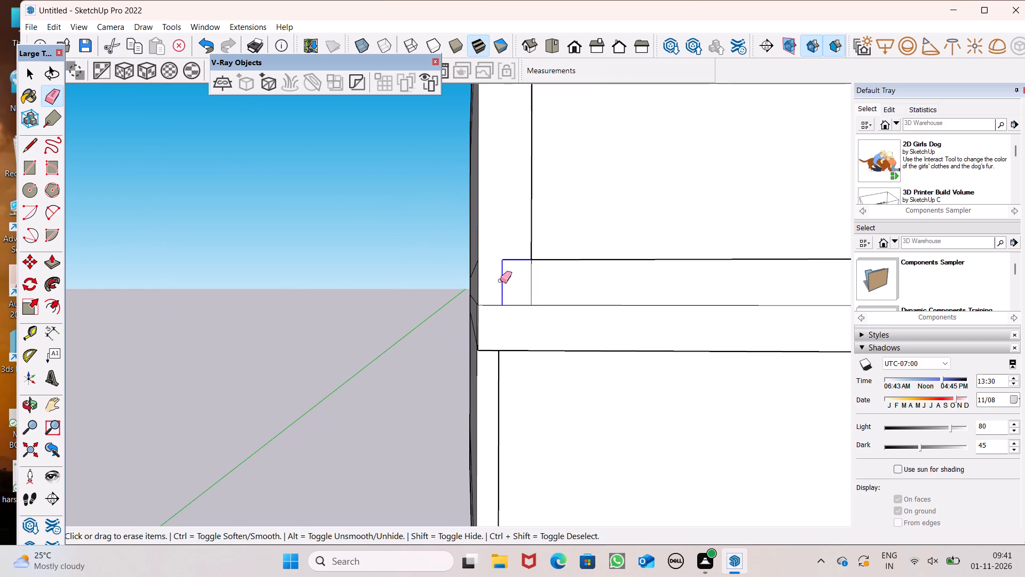
drag(500, 280, 499, 280)
right_drag(470, 317, 472, 329)
Examine the front bands, the side wall and the raised corner room from the front, the side and above.
scroll(472, 323, down, 7)
scroll(413, 223, down, 9)
middle_drag(565, 249, 597, 311)
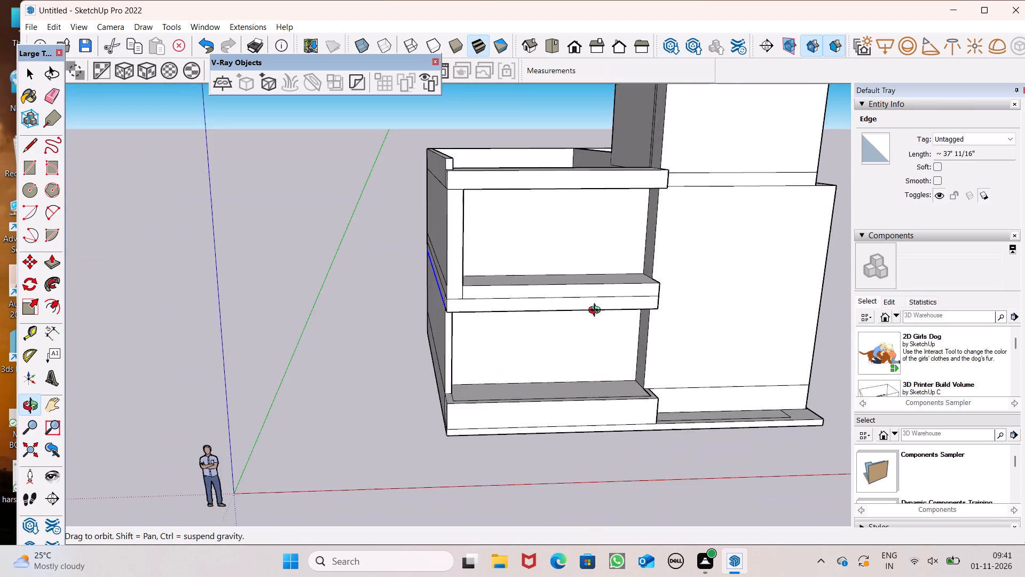
middle_drag(597, 311, 537, 284)
click(385, 202)
scroll(405, 221, down, 5)
middle_drag(441, 275, 542, 271)
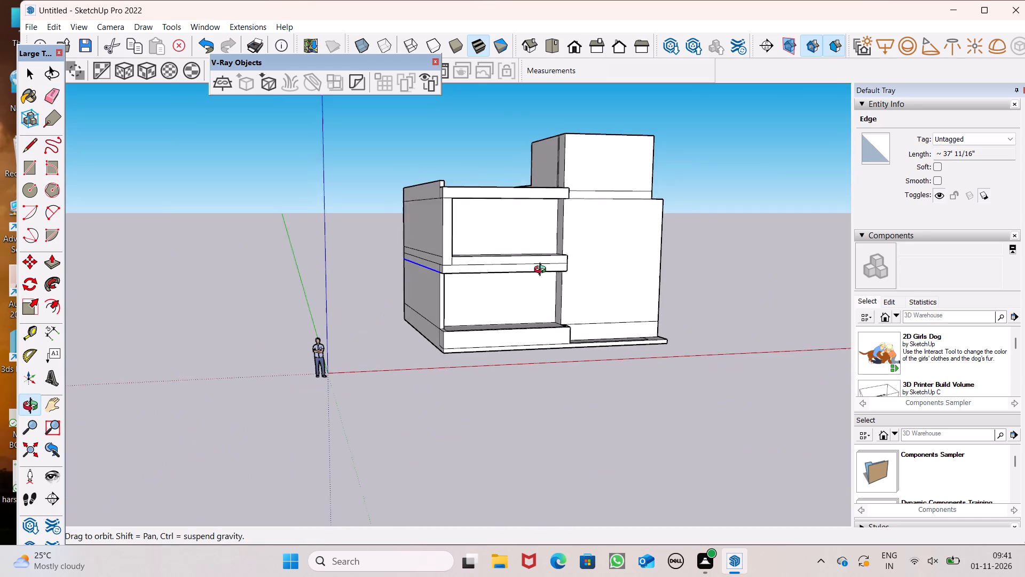
middle_drag(542, 271, 560, 281)
key(space)
key(space)
click(523, 393)
scroll(517, 384, down, 2)
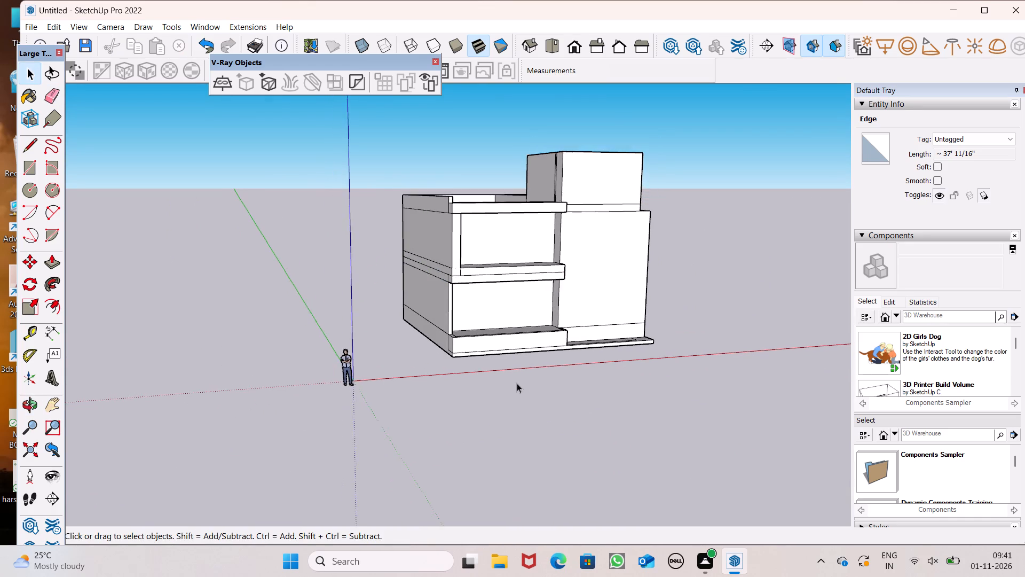
middle_drag(540, 355, 395, 358)
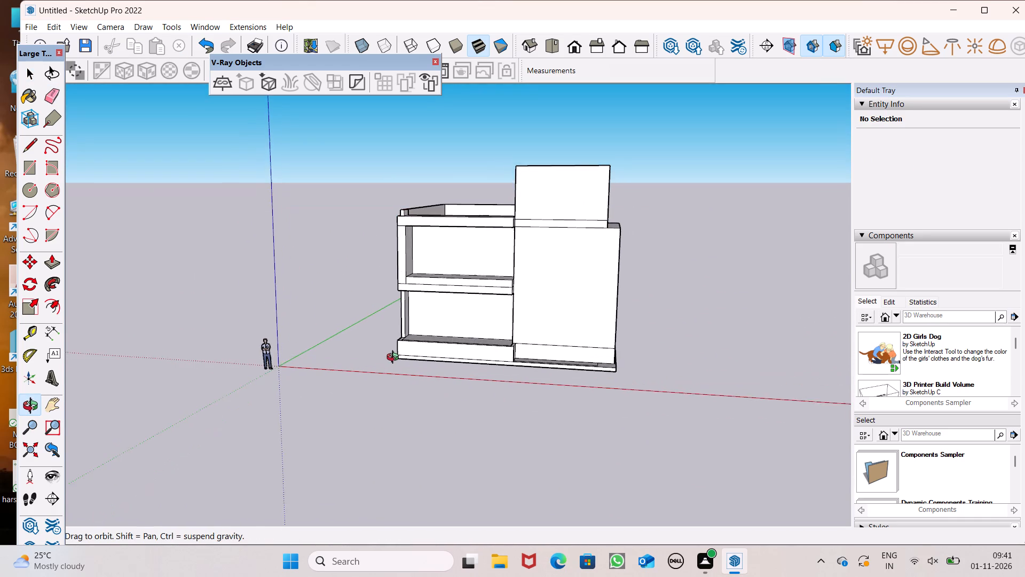
middle_drag(395, 358, 395, 357)
scroll(498, 328, up, 2)
scroll(609, 278, up, 4)
scroll(607, 277, down, 5)
middle_drag(633, 305, 311, 498)
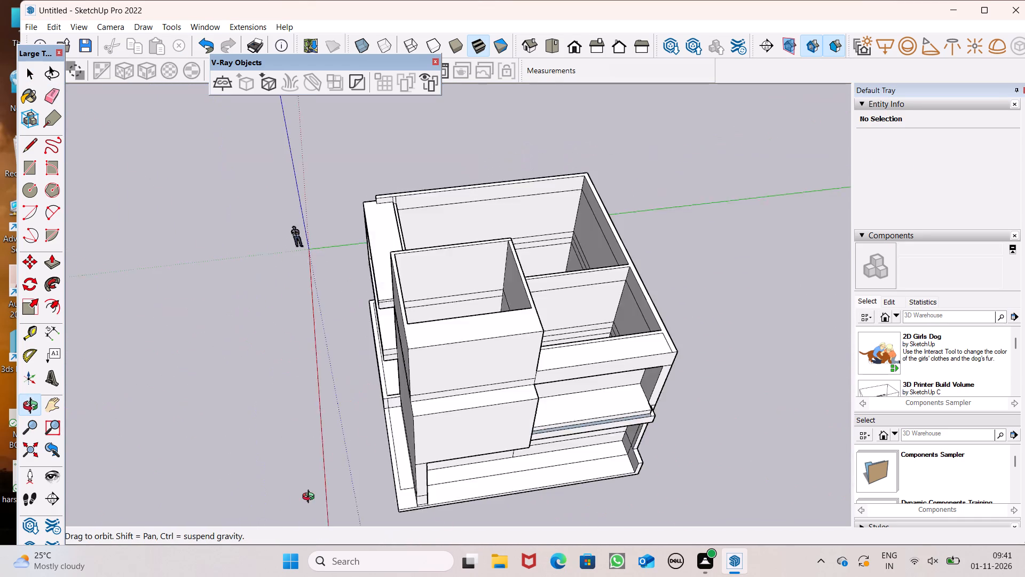
middle_drag(311, 498, 386, 470)
scroll(484, 410, up, 7)
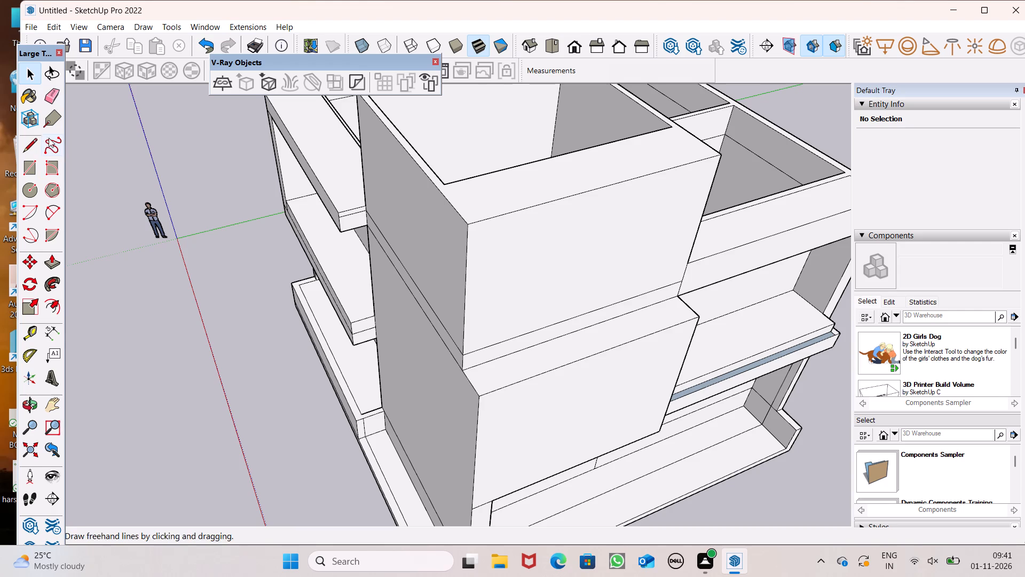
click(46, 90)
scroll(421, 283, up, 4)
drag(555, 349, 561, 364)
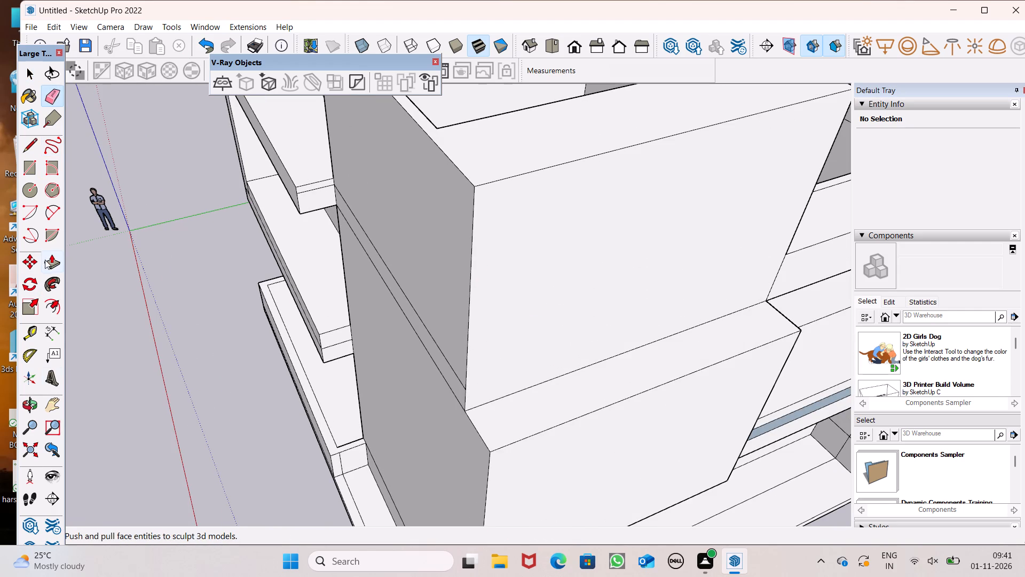
Pull the raised corner room's set-back outer face out 2' 4 1/8" so it is flush with the wall below.
drag(44, 259, 45, 265)
drag(544, 337, 520, 442)
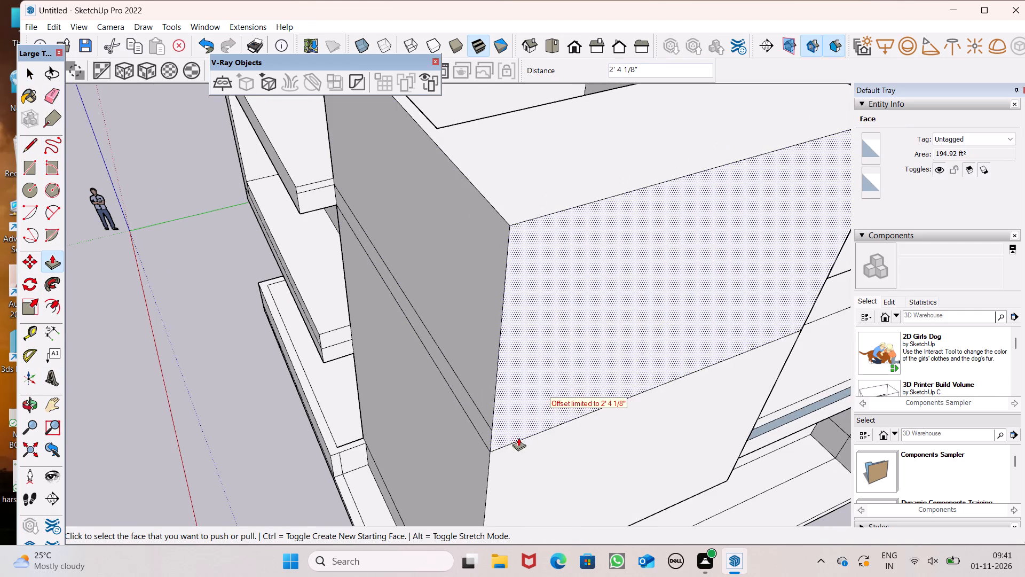
scroll(484, 370, down, 3)
middle_drag(502, 367, 563, 251)
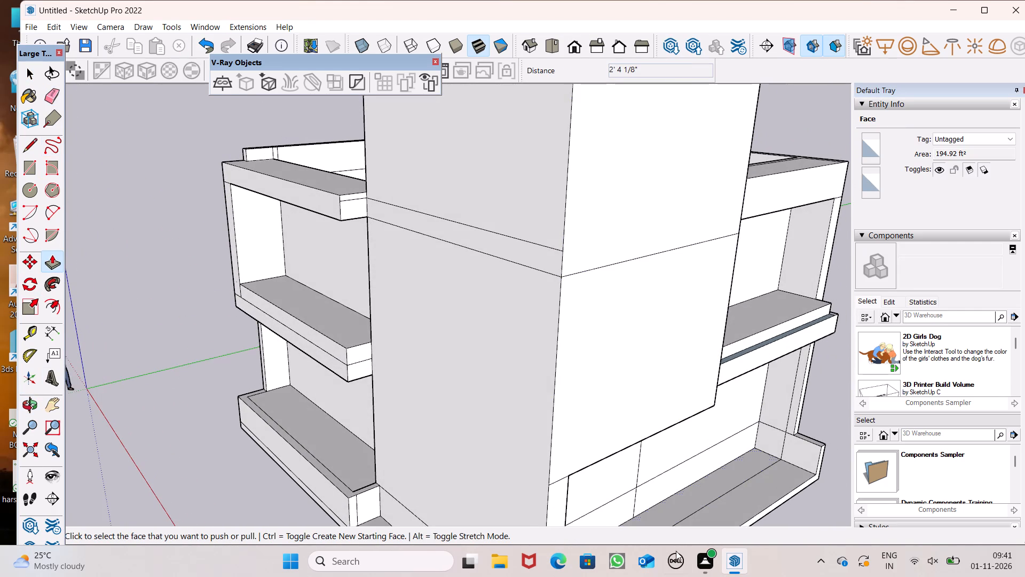
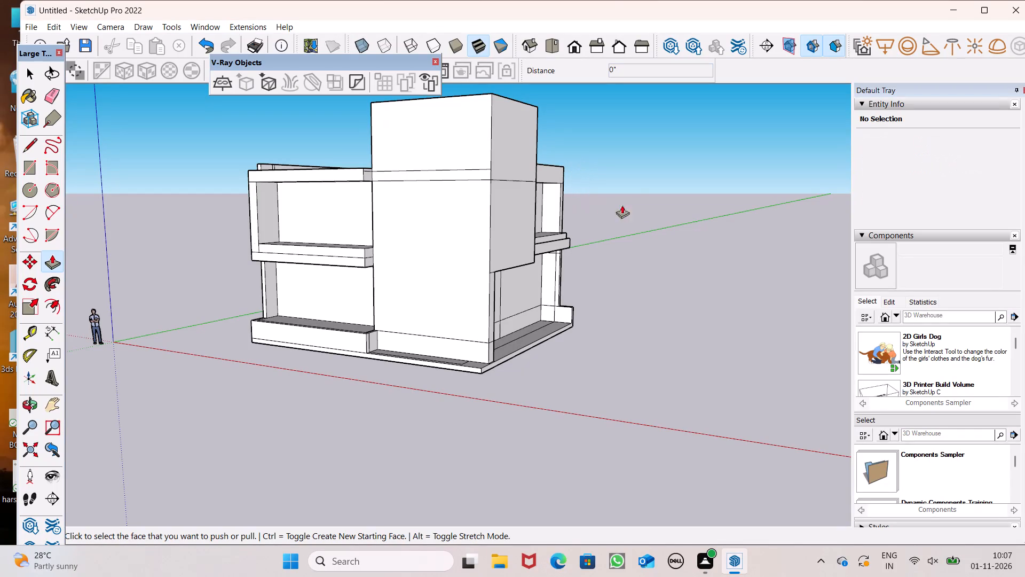
Examine the raised corner room and the surrounding walls and ledges from the front, the side and above.
scroll(641, 205, down, 2)
middle_drag(608, 307, 574, 421)
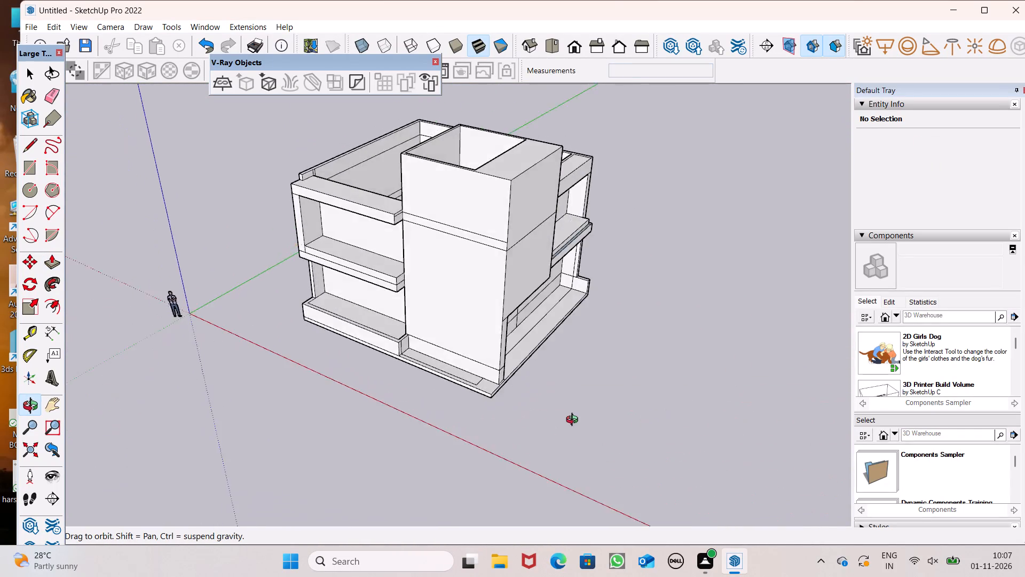
middle_drag(574, 421, 539, 347)
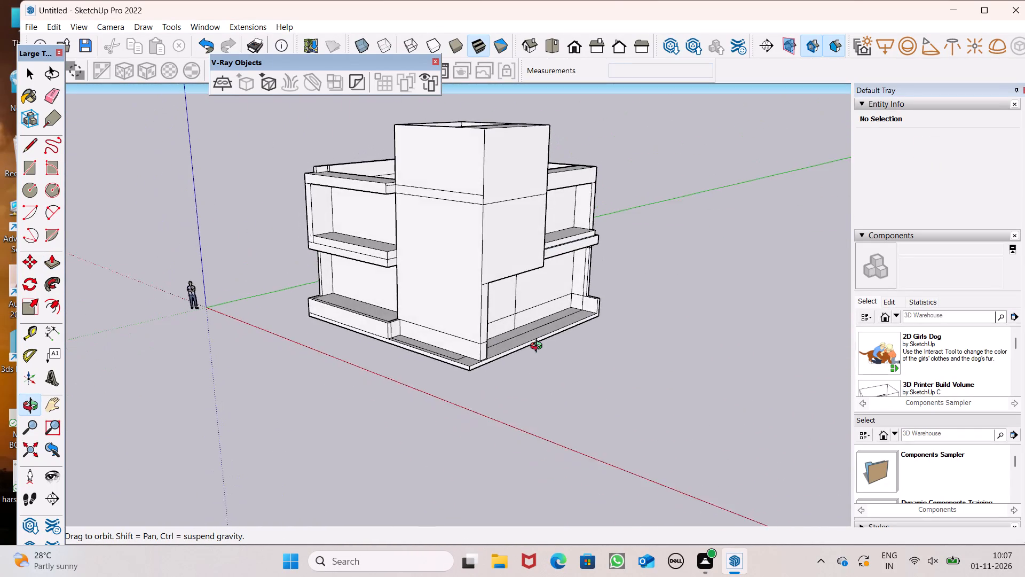
middle_drag(539, 347, 421, 355)
middle_drag(421, 355, 443, 362)
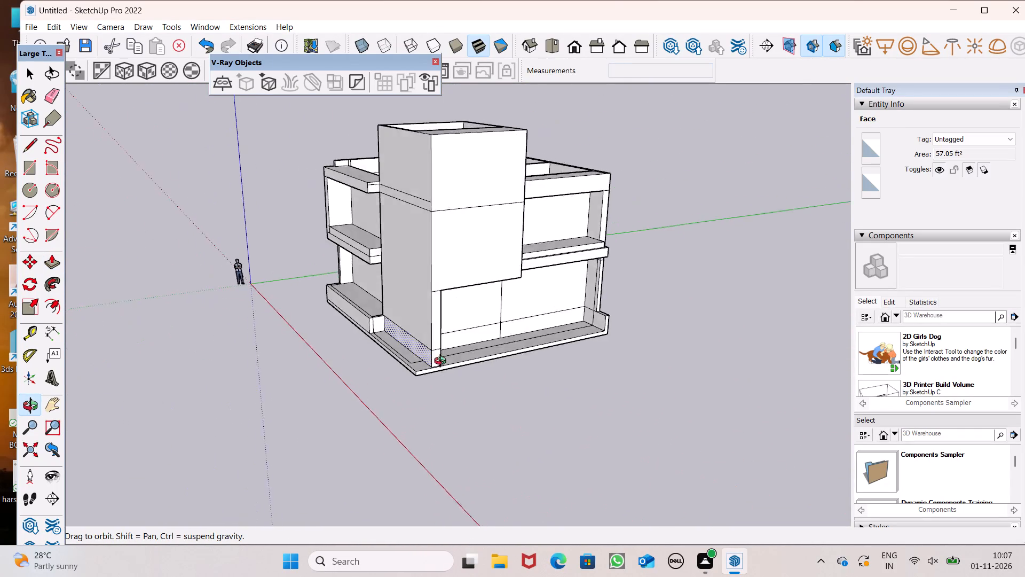
middle_drag(443, 362, 696, 399)
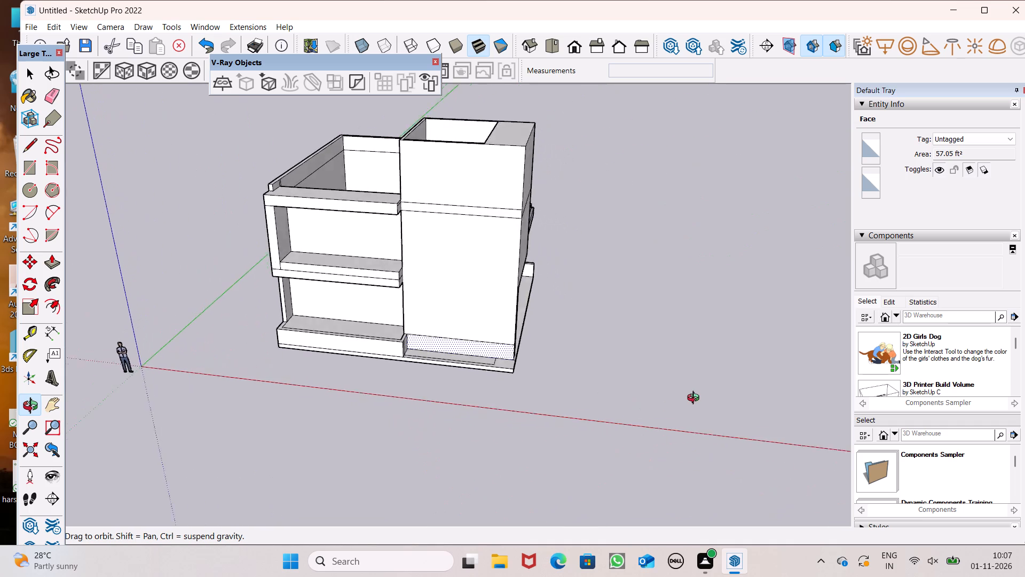
middle_drag(696, 399, 696, 372)
key(space)
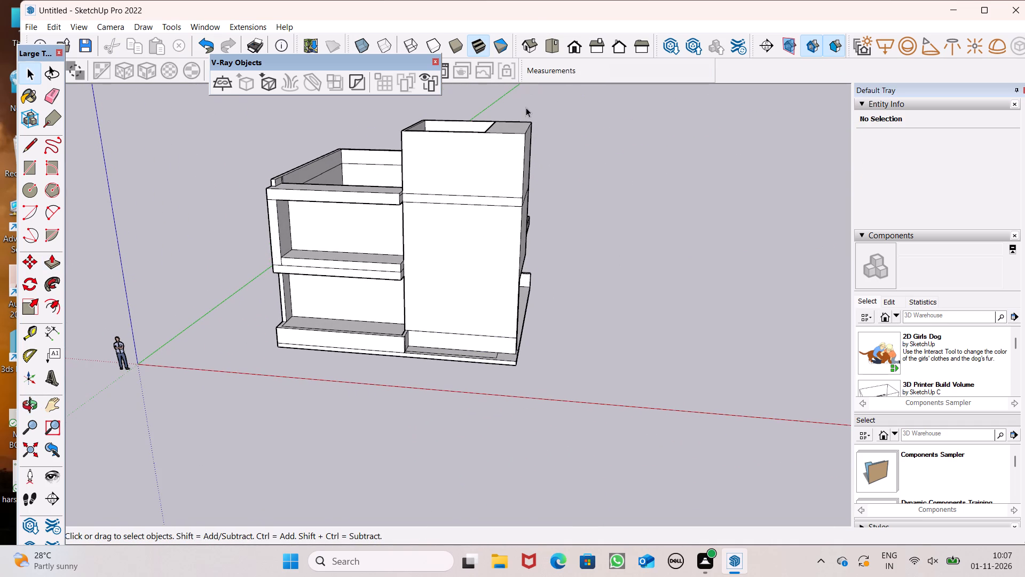
scroll(502, 148, down, 3)
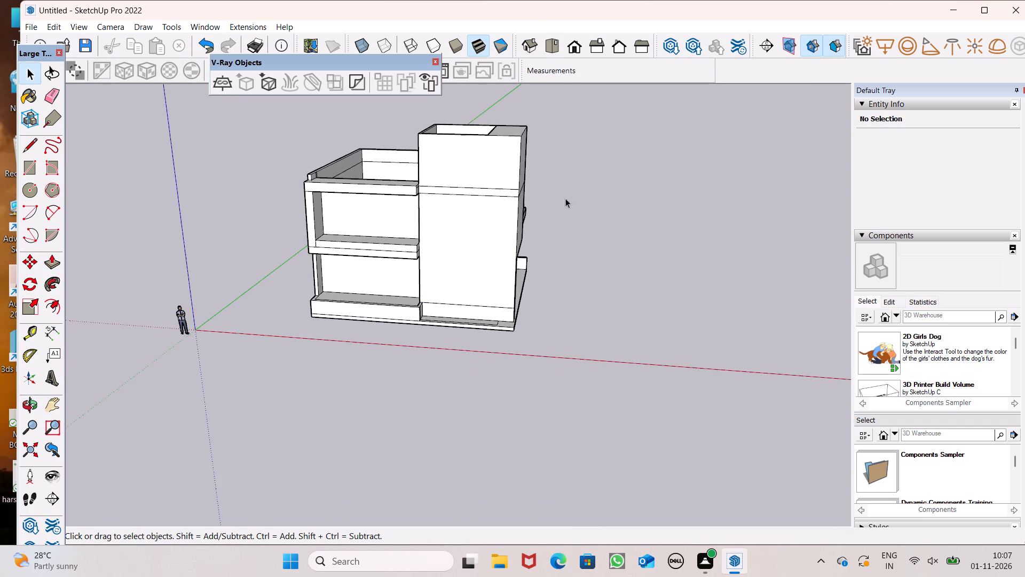
middle_drag(636, 258, 676, 206)
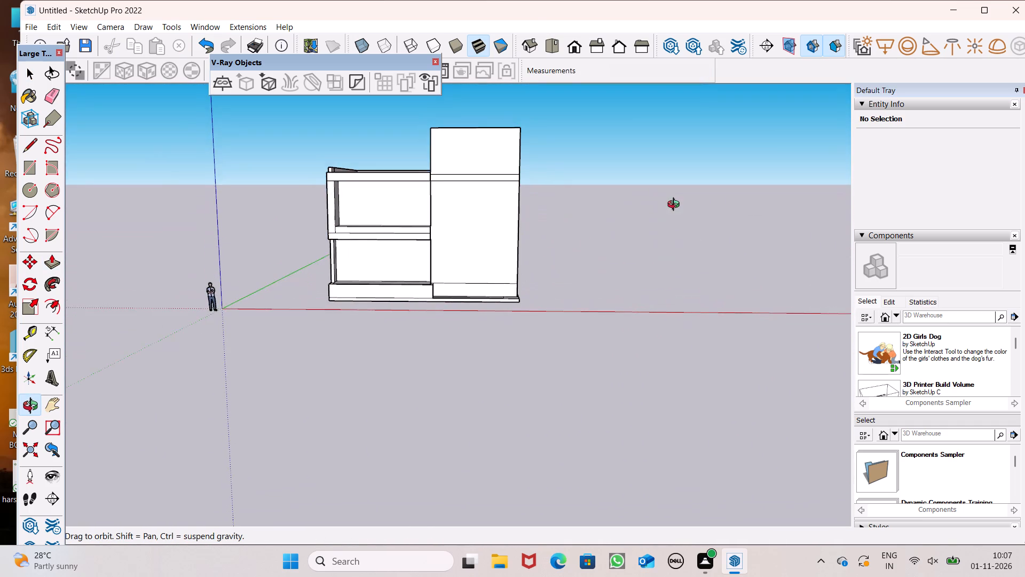
middle_drag(676, 206, 669, 197)
Erase the two horizontal lines at roof-band level across the raised corner room's front face.
click(53, 90)
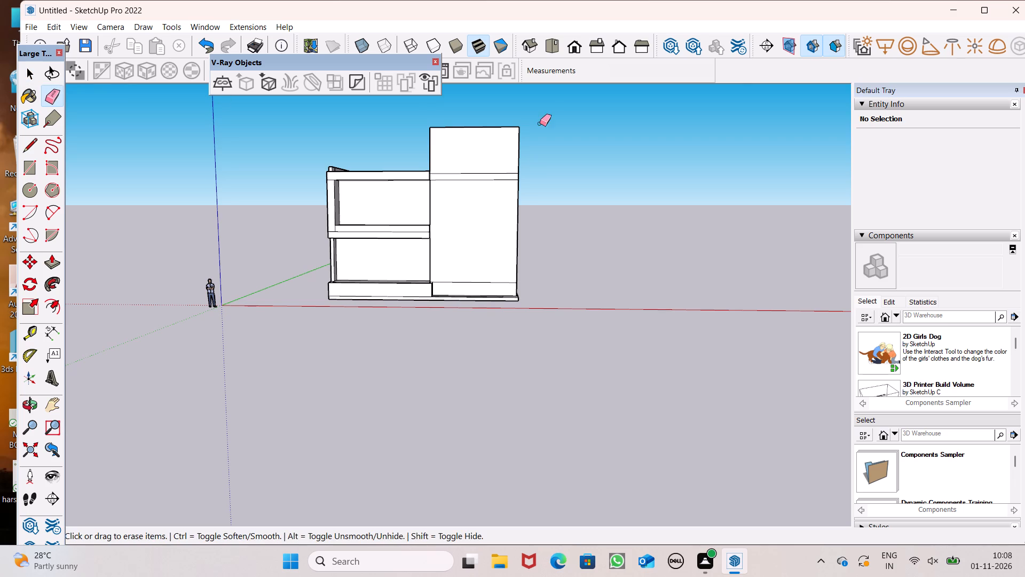
scroll(618, 146, down, 1)
middle_drag(635, 173, 640, 203)
scroll(590, 178, up, 5)
drag(470, 159, 472, 198)
scroll(469, 195, down, 4)
Erase the low horizontal line near the base of the corner room's front face and its adjoining narrow end face.
middle_drag(485, 287, 246, 253)
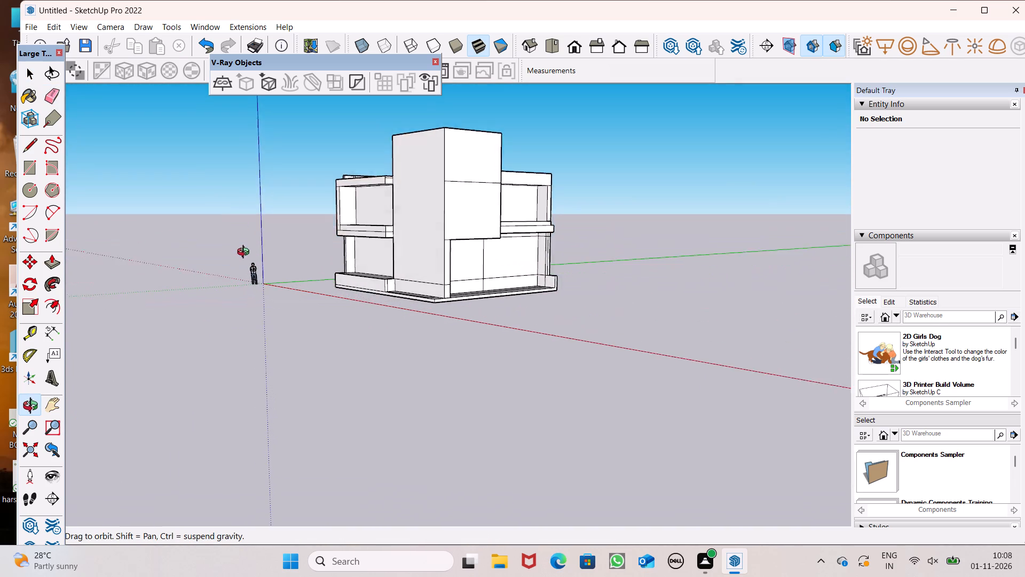
middle_drag(246, 253, 250, 262)
scroll(369, 286, up, 9)
scroll(456, 284, up, 6)
drag(490, 260, 494, 280)
scroll(483, 281, down, 4)
middle_drag(432, 291, 349, 313)
scroll(545, 345, up, 1)
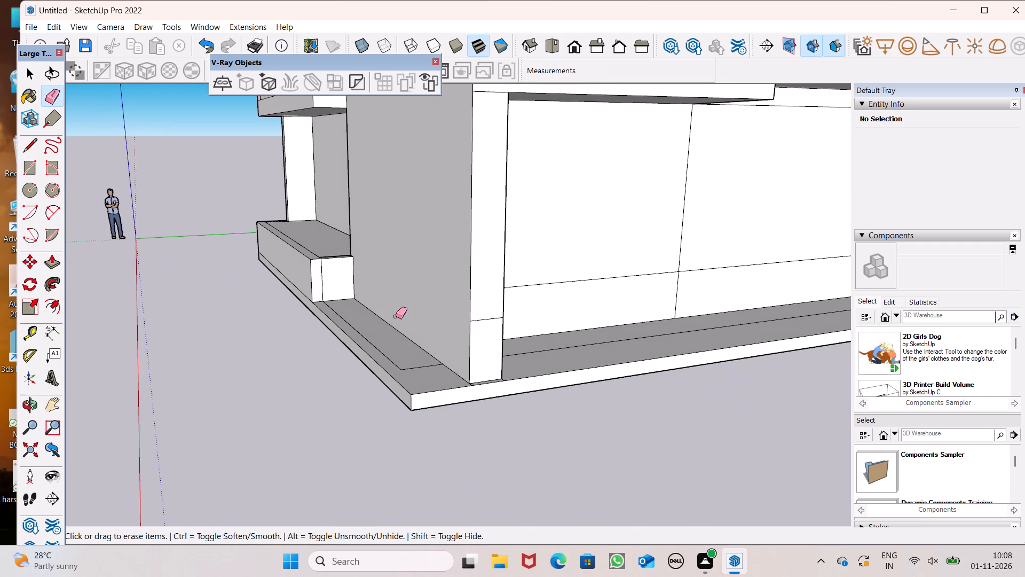
scroll(558, 320, up, 4)
drag(445, 314, 445, 323)
scroll(393, 321, down, 9)
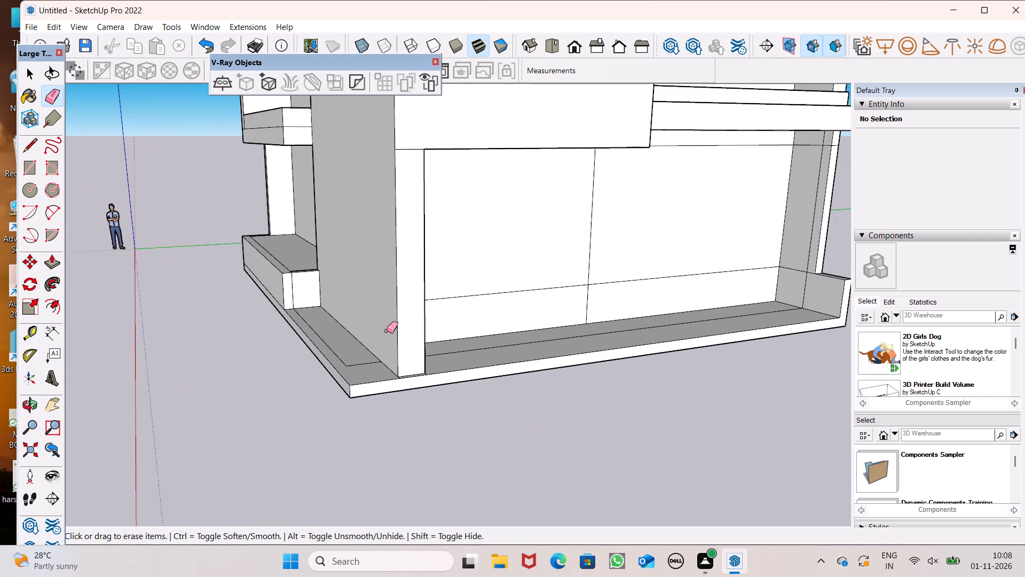
Erase the horizontal line just beneath the middle ledge on the recessed lower-storey side wall.
middle_drag(419, 303, 261, 331)
scroll(261, 347, up, 1)
scroll(364, 293, down, 2)
middle_drag(385, 333, 381, 286)
scroll(383, 319, up, 1)
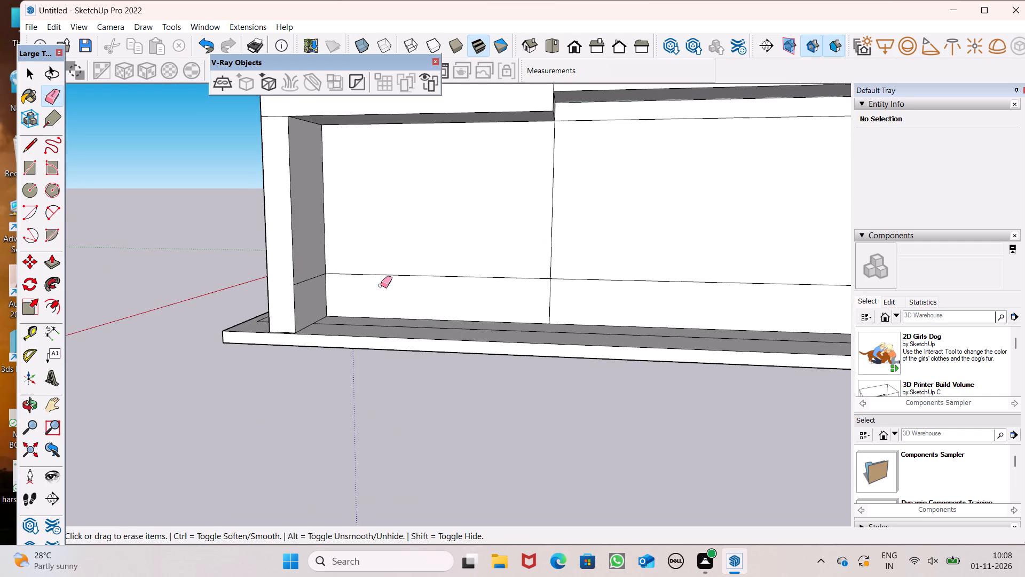
scroll(381, 282, down, 2)
middle_drag(602, 272, 585, 256)
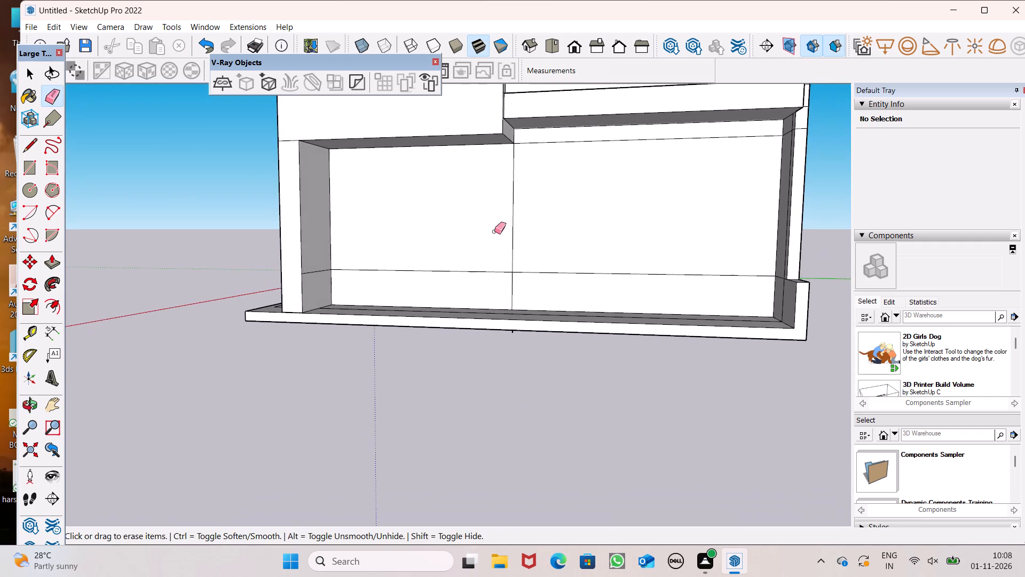
scroll(452, 244, down, 4)
middle_drag(840, 281, 852, 290)
scroll(673, 188, up, 4)
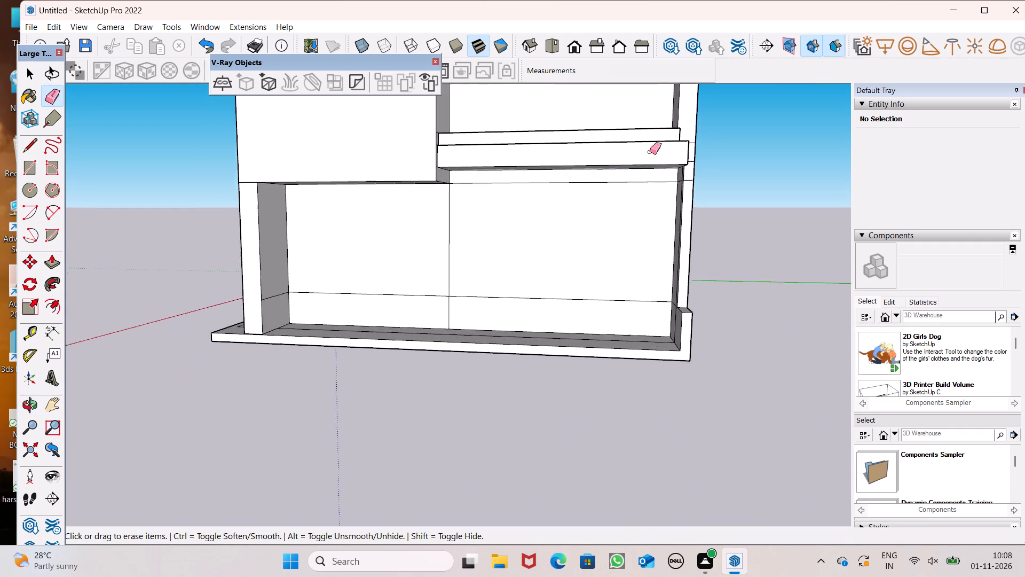
scroll(650, 152, up, 3)
scroll(761, 137, down, 4)
middle_drag(754, 161, 746, 159)
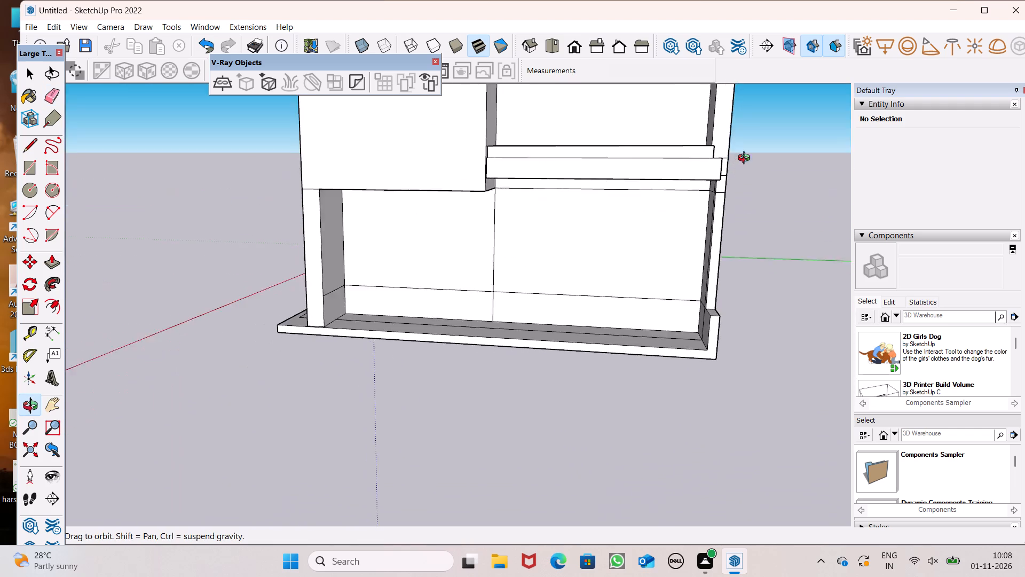
middle_drag(746, 159, 754, 135)
scroll(475, 220, up, 1)
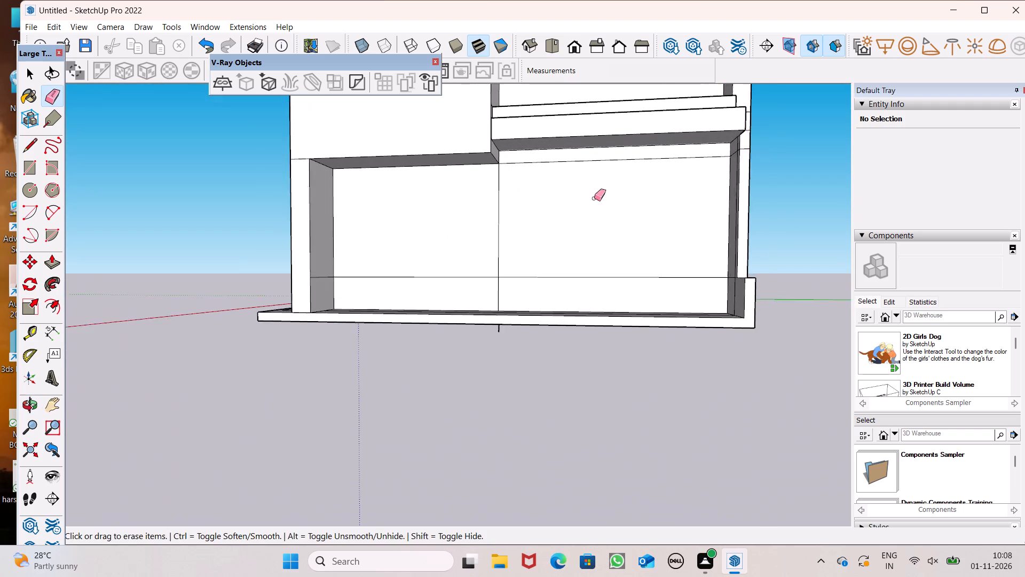
scroll(594, 198, up, 1)
drag(617, 154, 621, 161)
Examine the side elevation's openings, ledges and recessed lower wall from above and at ground level.
scroll(635, 161, down, 2)
middle_drag(683, 223, 226, 528)
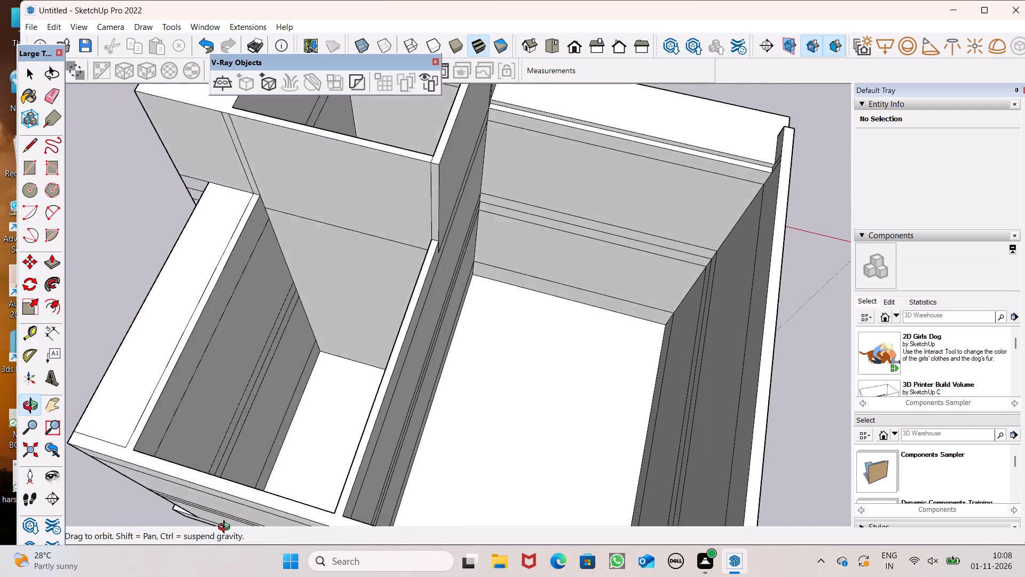
middle_drag(226, 528, 688, 321)
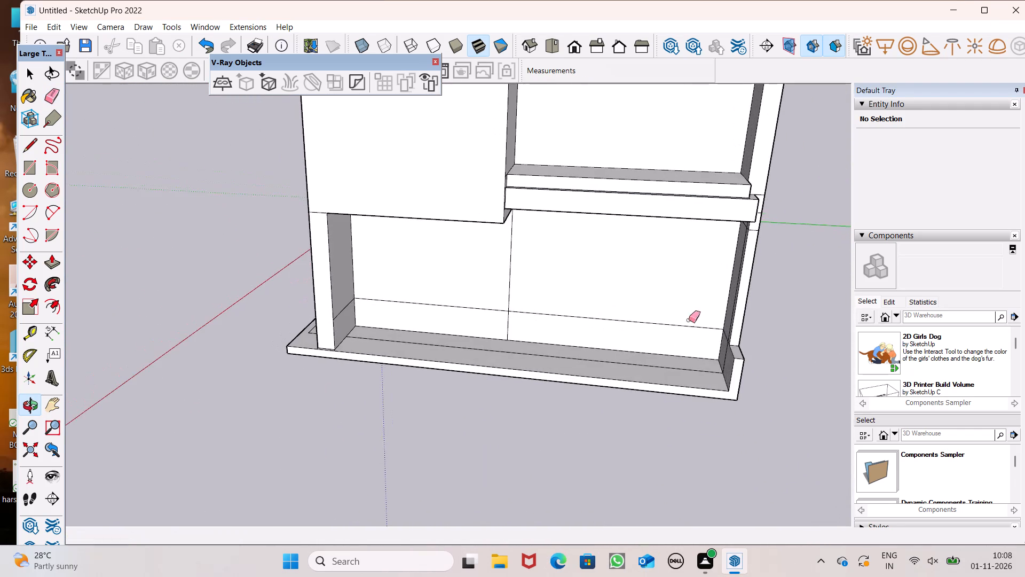
scroll(328, 280, down, 6)
middle_drag(588, 210, 628, 221)
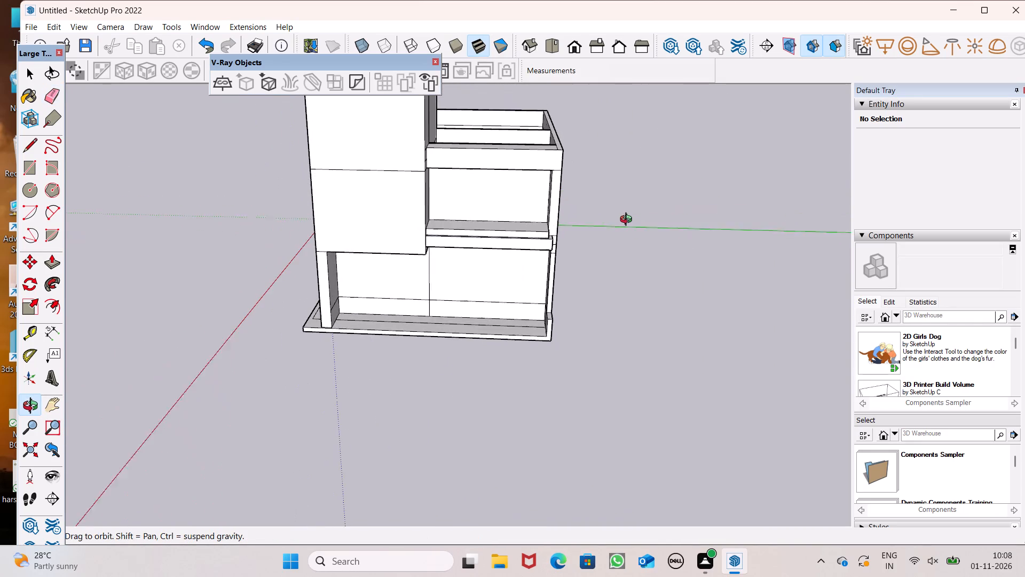
middle_drag(628, 221, 637, 201)
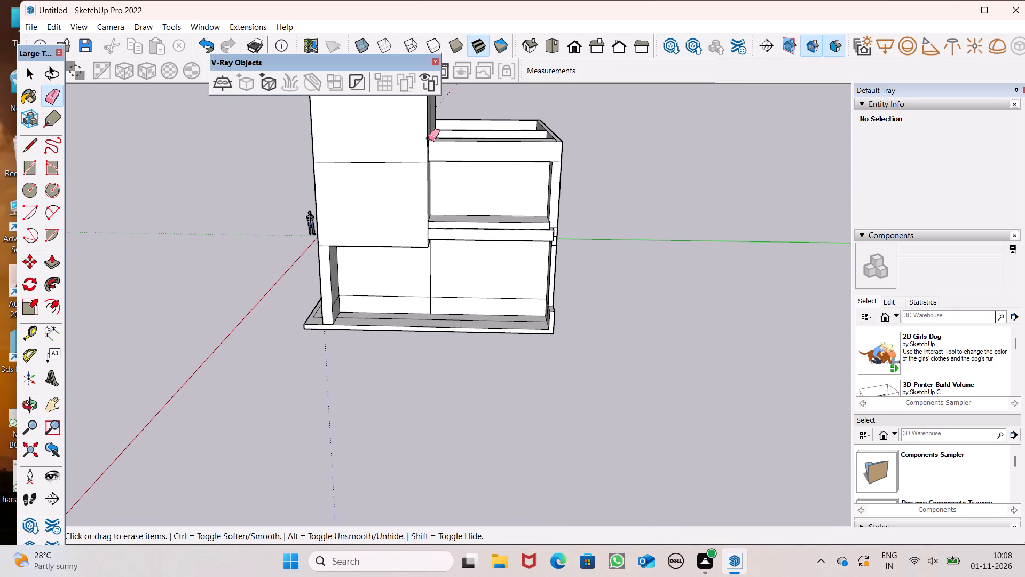
middle_drag(546, 204, 549, 175)
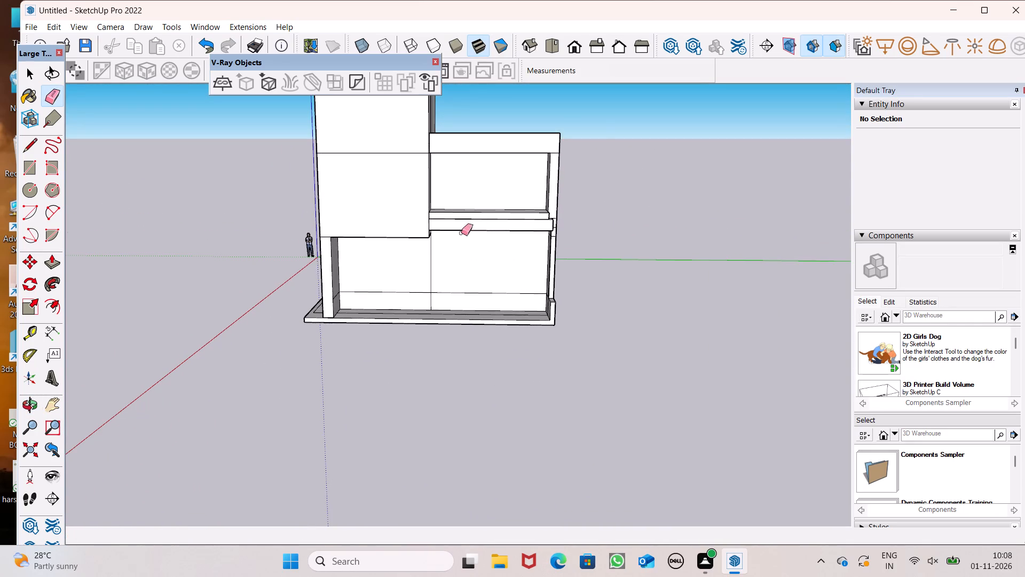
scroll(447, 240, up, 2)
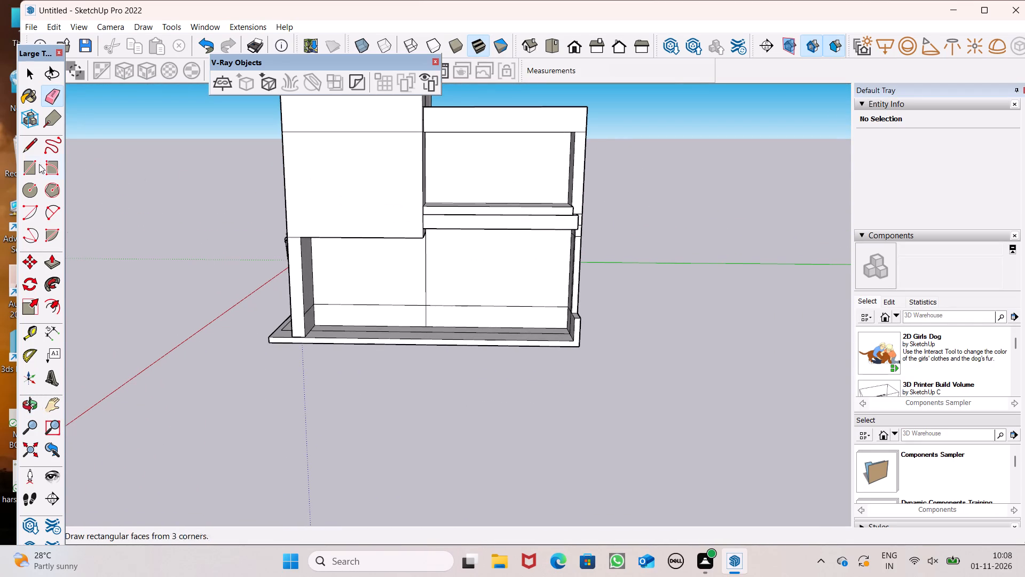
Draw a rectangle about 6' 1" by 5' 8" on the recessed lower-storey side wall, beneath the middle ledge.
click(32, 167)
middle_drag(560, 227, 538, 198)
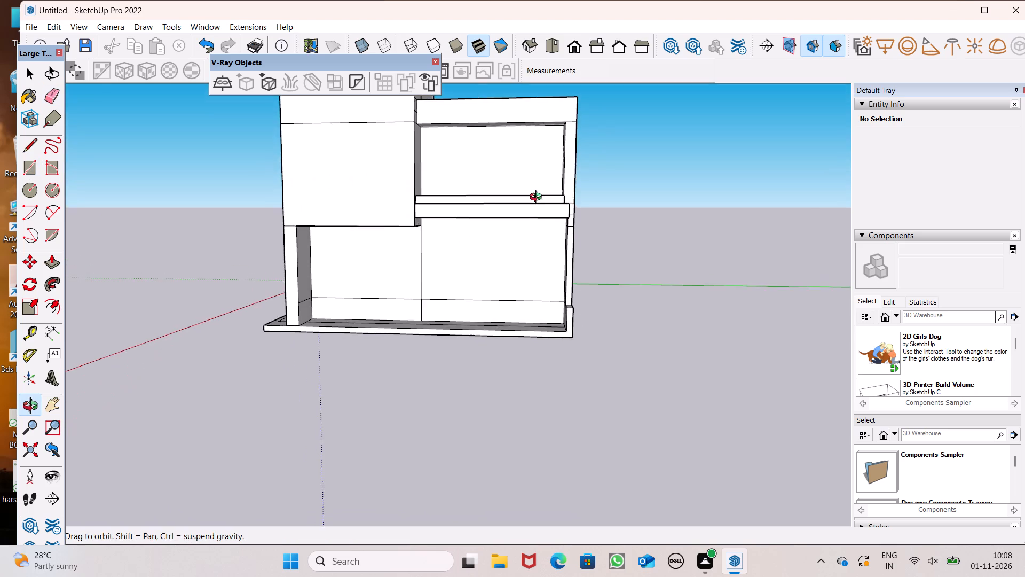
middle_drag(538, 198, 556, 183)
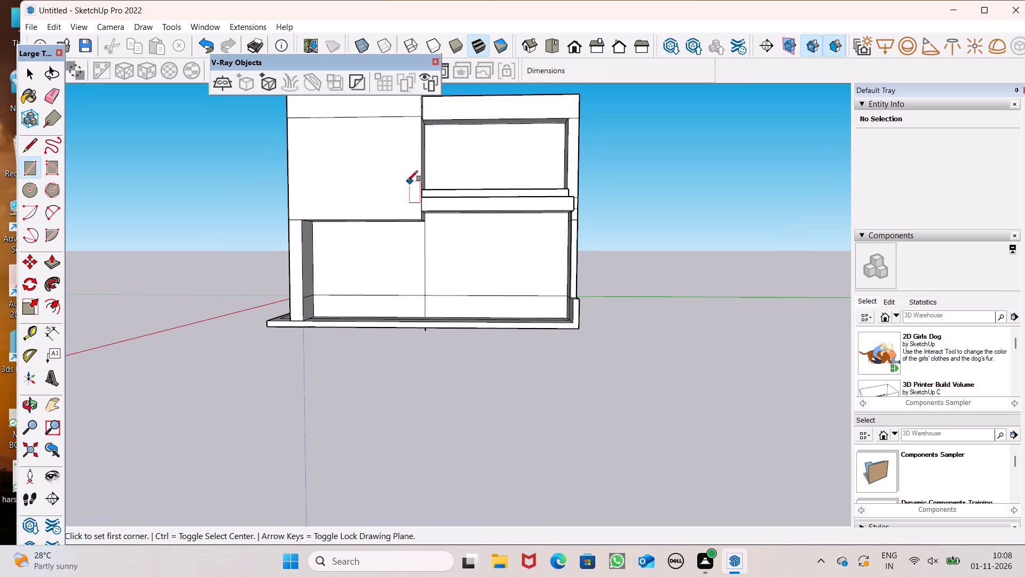
scroll(467, 224, up, 6)
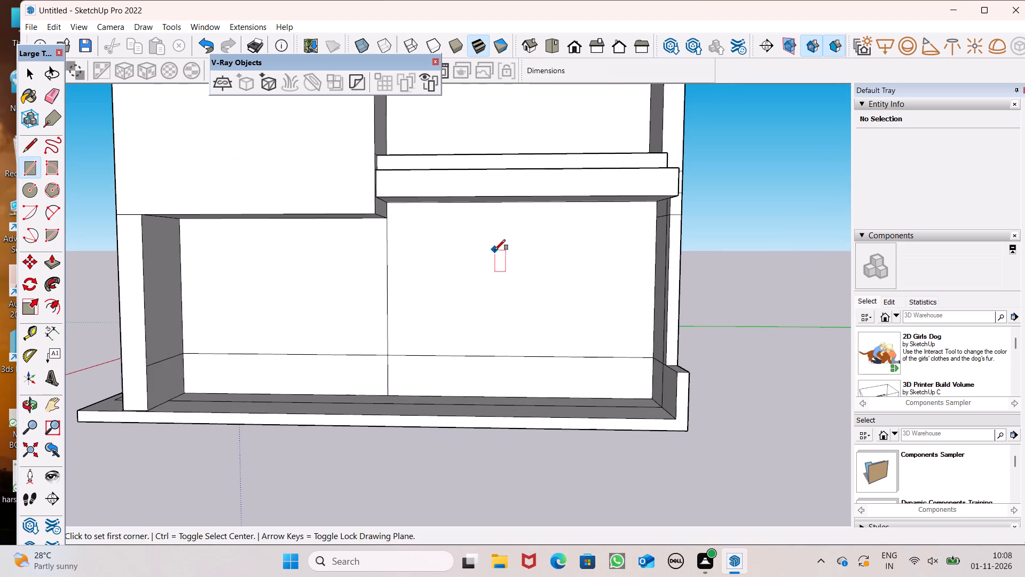
middle_drag(486, 240, 484, 218)
scroll(486, 240, up, 4)
scroll(448, 194, down, 1)
scroll(496, 216, up, 1)
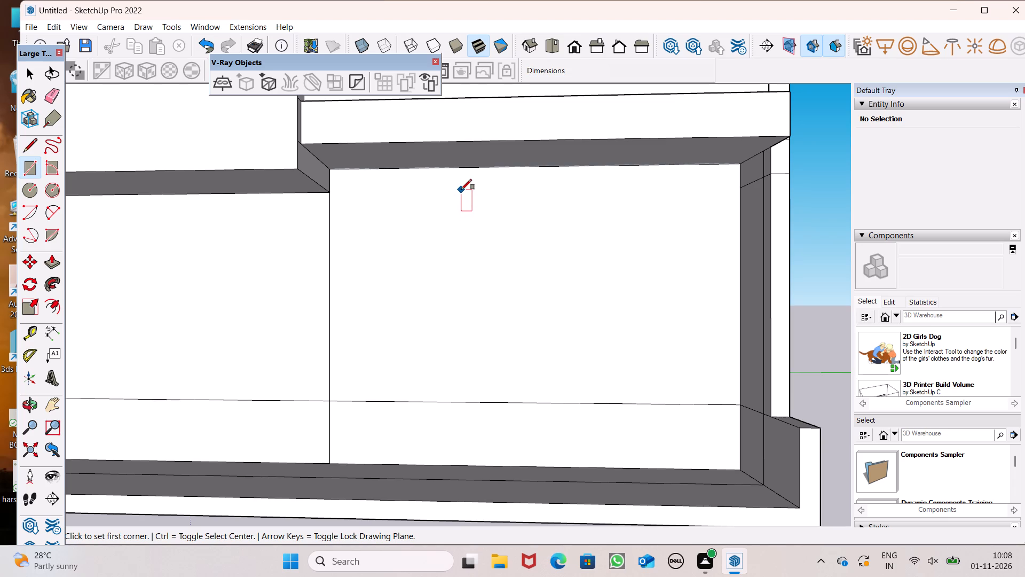
click(462, 188)
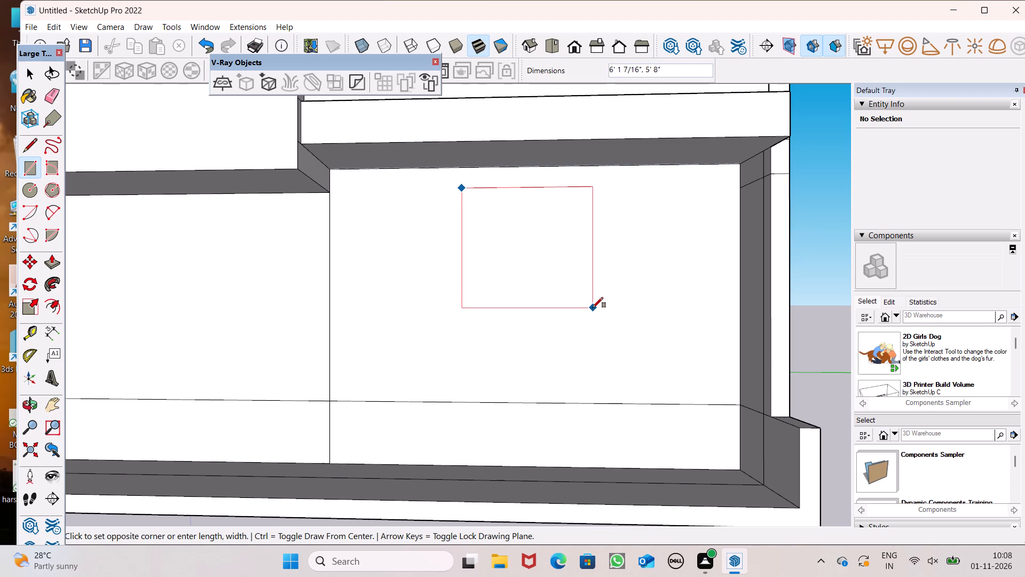
click(592, 308)
scroll(582, 293, down, 3)
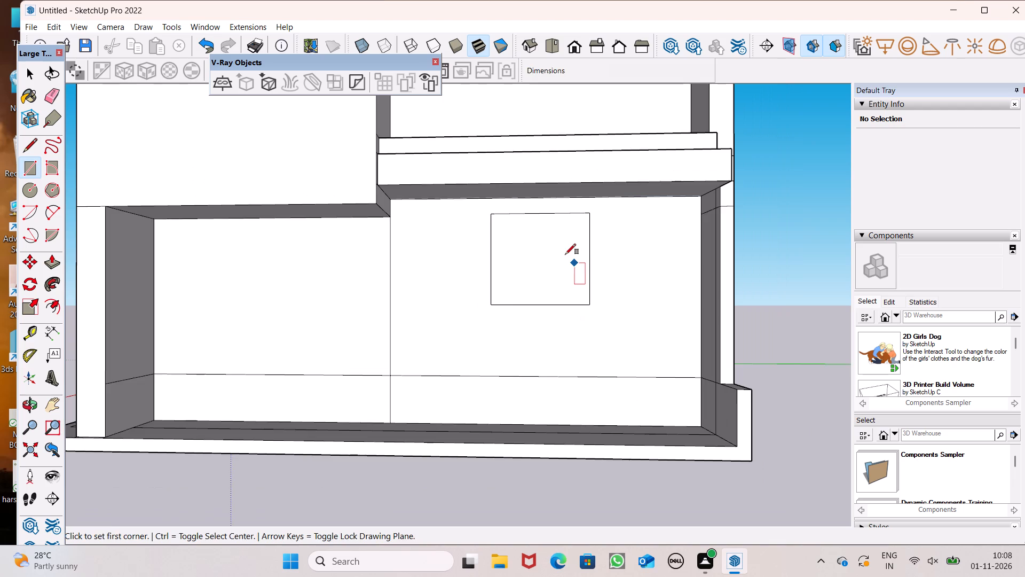
Move the new rectangle, face and edges together, a short distance straight down the recessed lower-storey side wall.
key(space)
scroll(565, 254, down, 4)
double_click(553, 255)
double_click(552, 256)
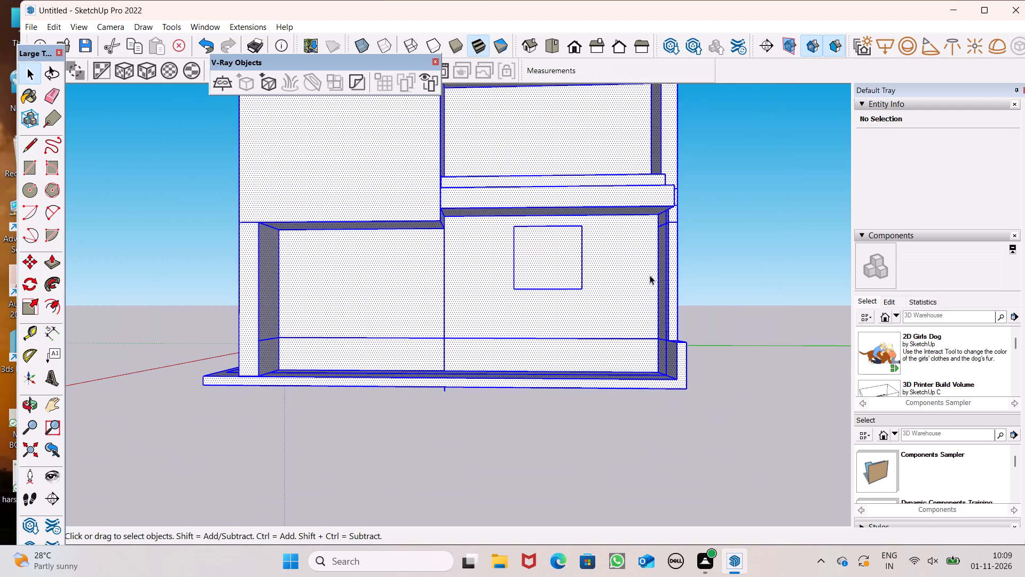
click(750, 274)
scroll(504, 254, up, 4)
double_click(541, 267)
key(m)
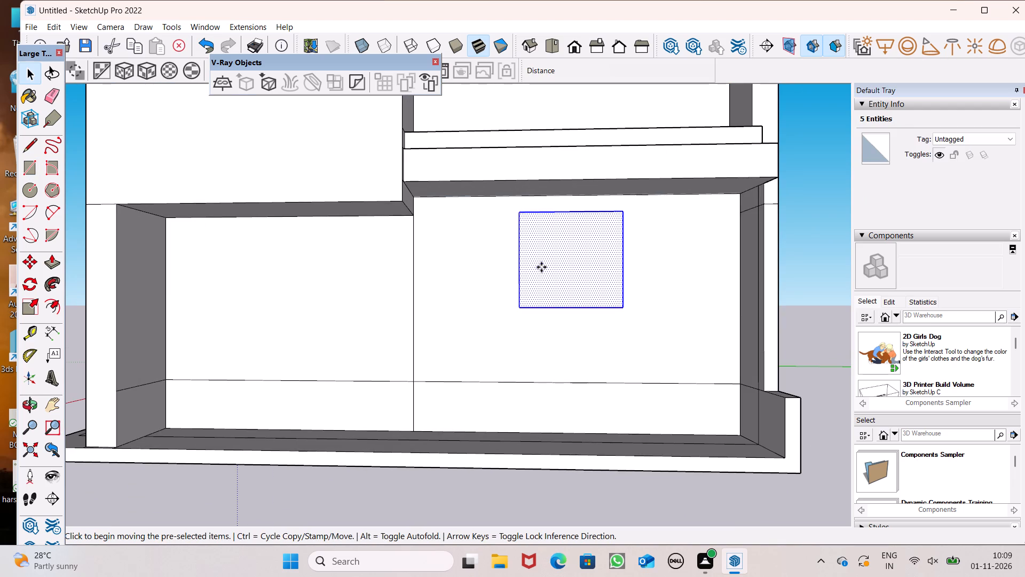
key(Return)
drag(543, 267, 542, 282)
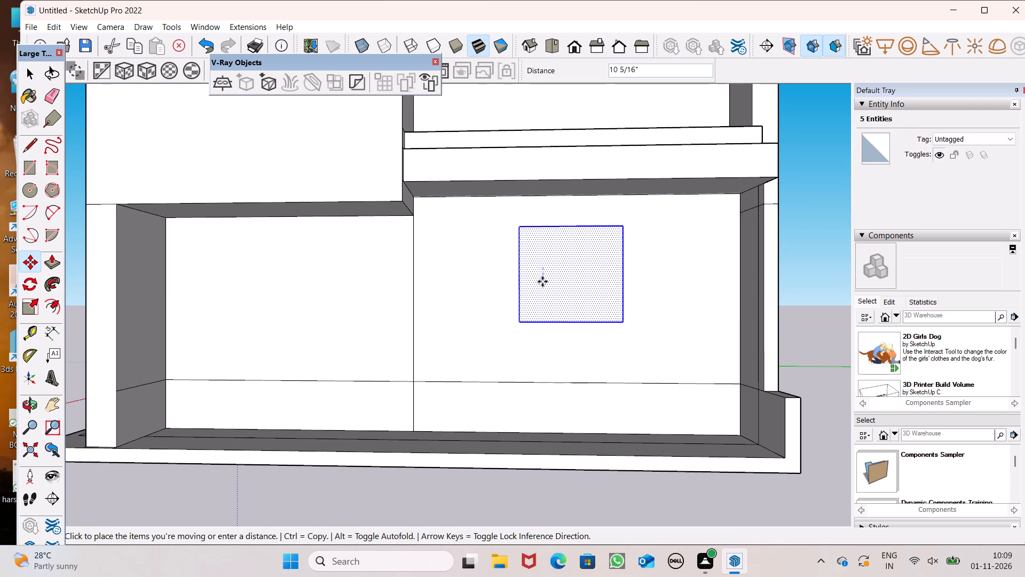
drag(542, 282, 543, 293)
scroll(512, 261, down, 4)
key(space)
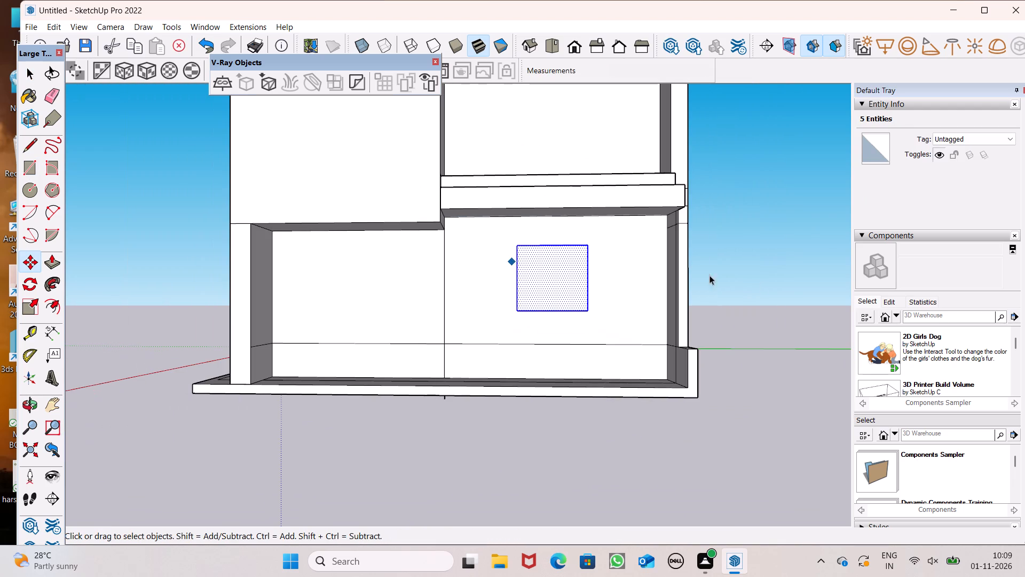
click(800, 288)
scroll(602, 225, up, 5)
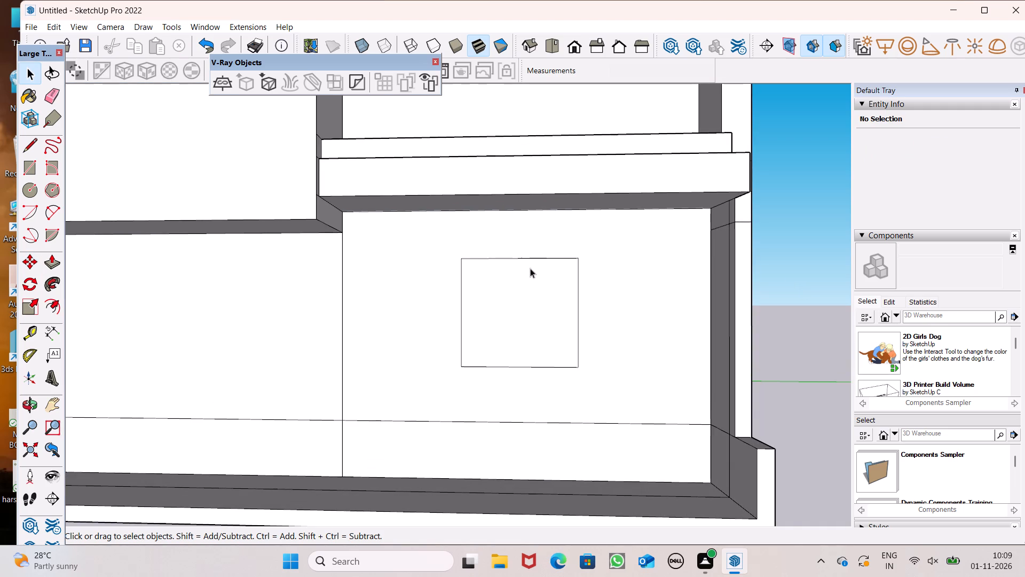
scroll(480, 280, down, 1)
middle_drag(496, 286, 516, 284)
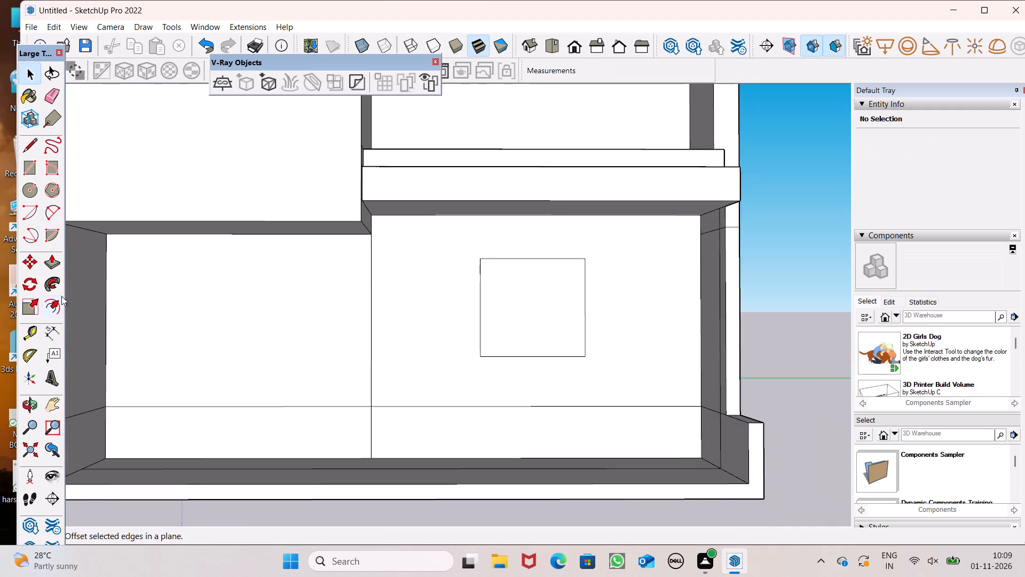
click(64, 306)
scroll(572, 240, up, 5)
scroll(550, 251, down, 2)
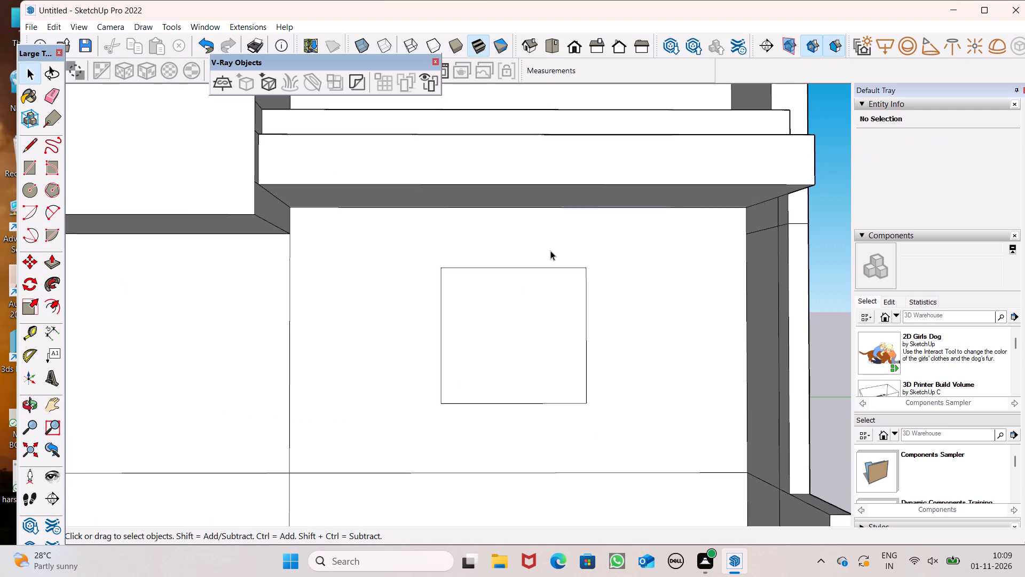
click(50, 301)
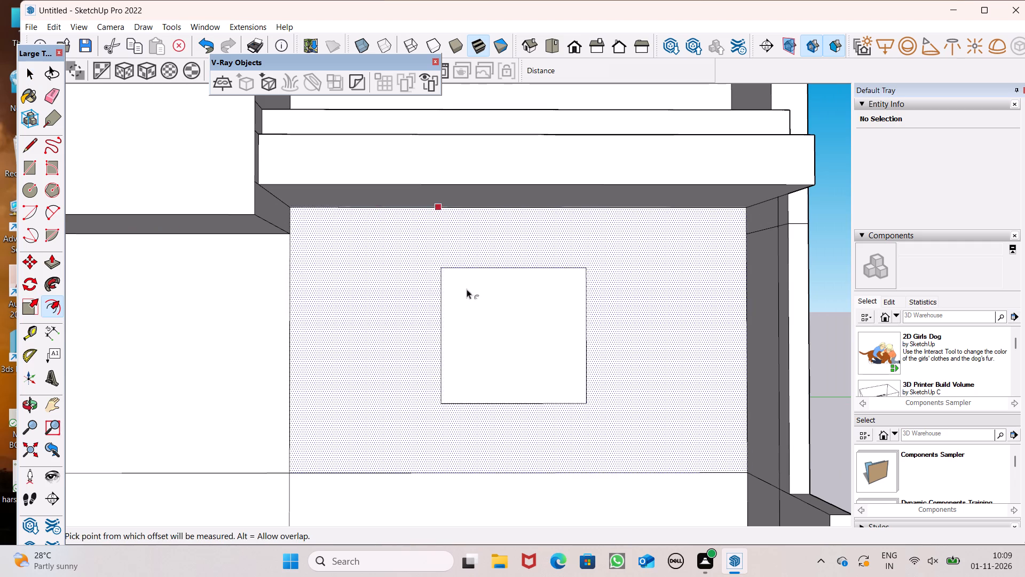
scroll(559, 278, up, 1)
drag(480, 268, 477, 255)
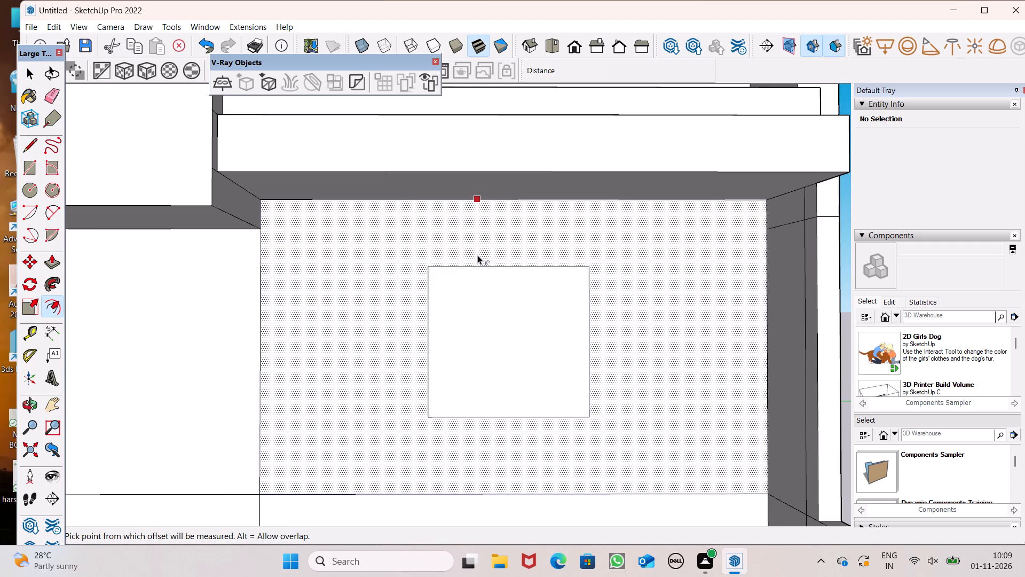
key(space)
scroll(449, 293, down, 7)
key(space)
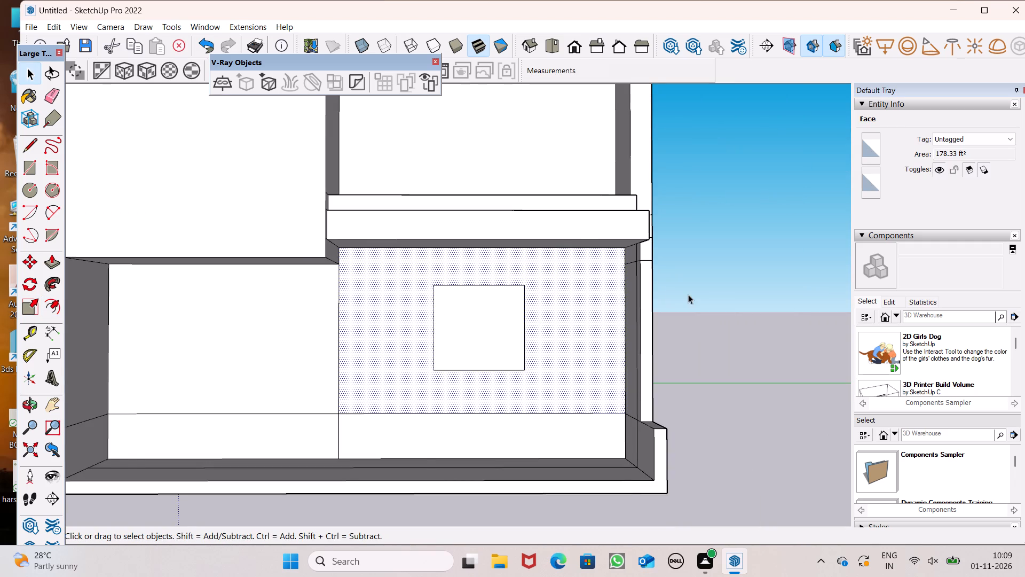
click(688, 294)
Offset the rectangle on the recessed lower-storey side wall outward to form a surrounding frame outline.
scroll(436, 283, up, 5)
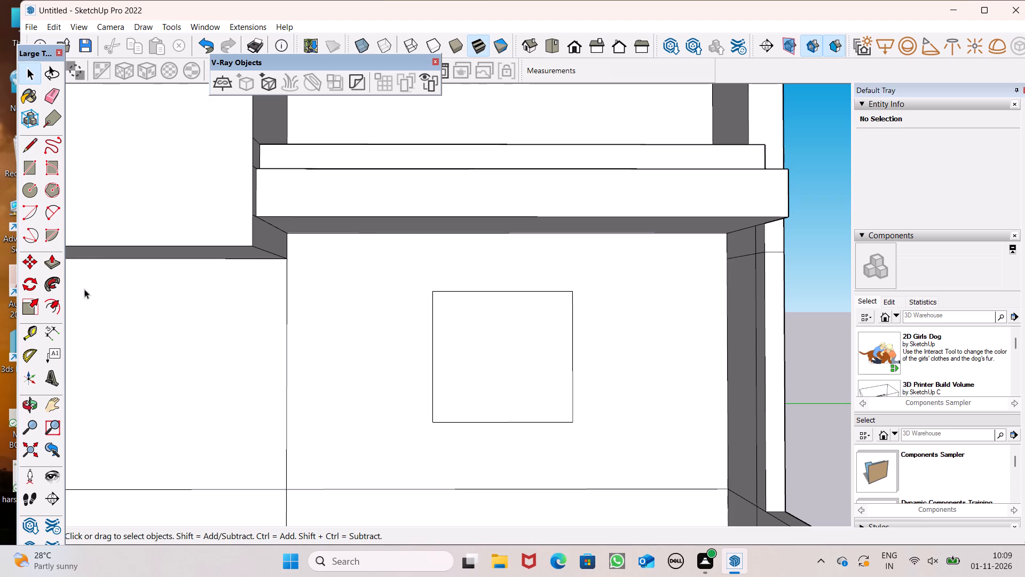
click(56, 307)
scroll(500, 301, up, 2)
drag(500, 300, 499, 299)
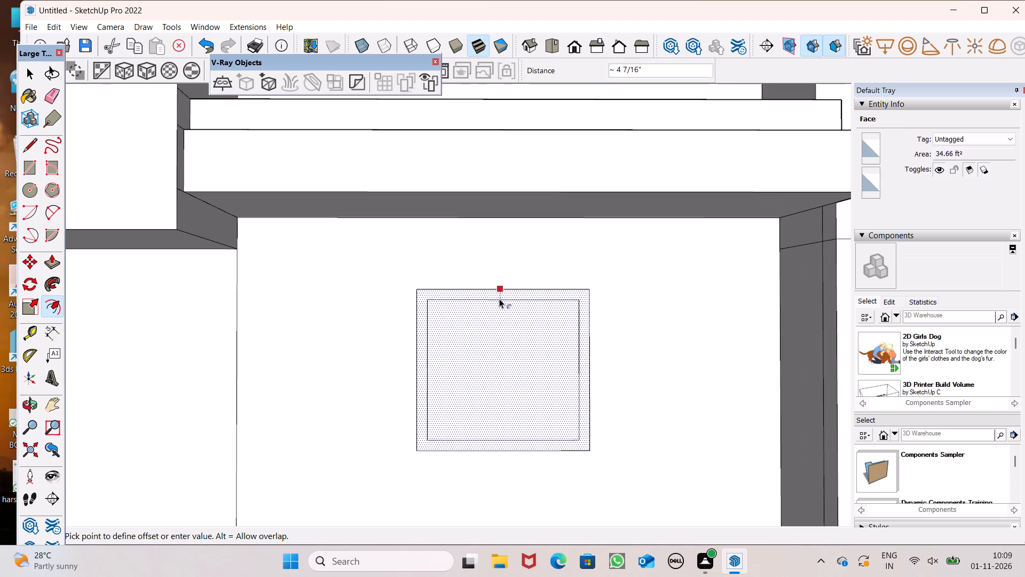
drag(499, 299, 495, 265)
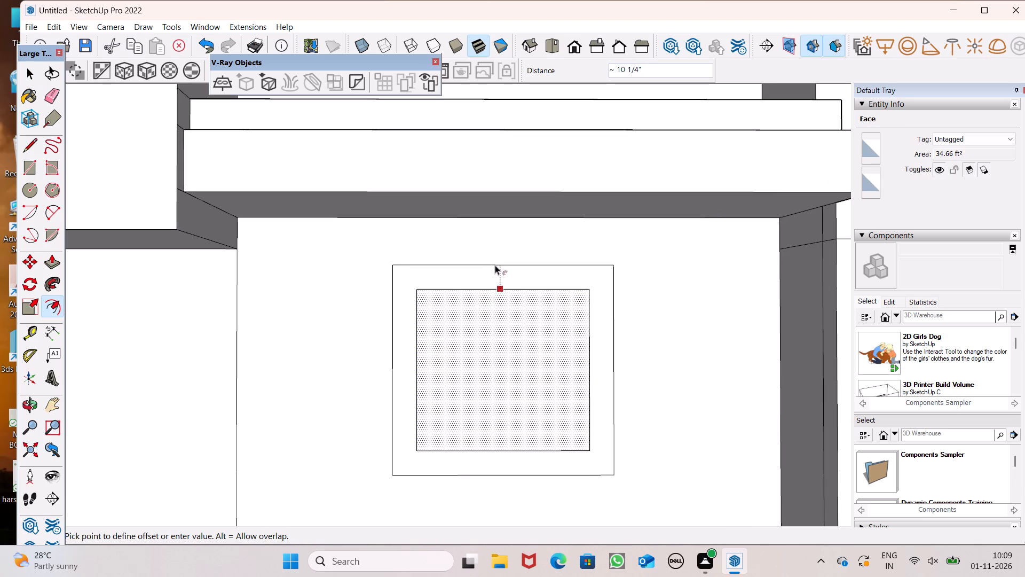
drag(495, 265, 495, 261)
scroll(436, 258, down, 3)
key(space)
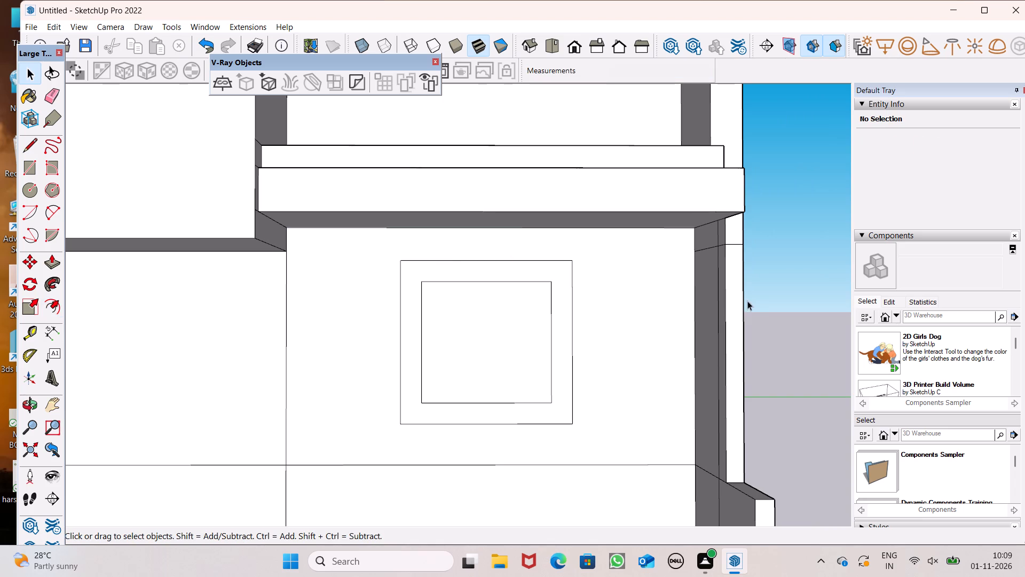
Push the inner rectangle 6" through the recessed side wall to cut a window opening.
scroll(538, 249, down, 3)
middle_drag(533, 262, 533, 288)
scroll(447, 324, up, 1)
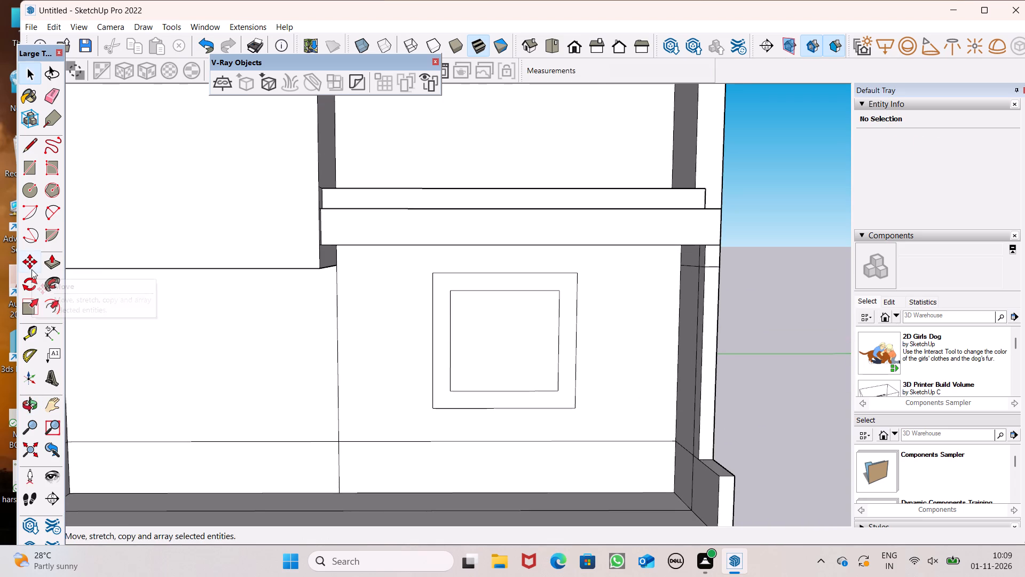
click(47, 263)
scroll(280, 324, up, 2)
scroll(340, 339, down, 4)
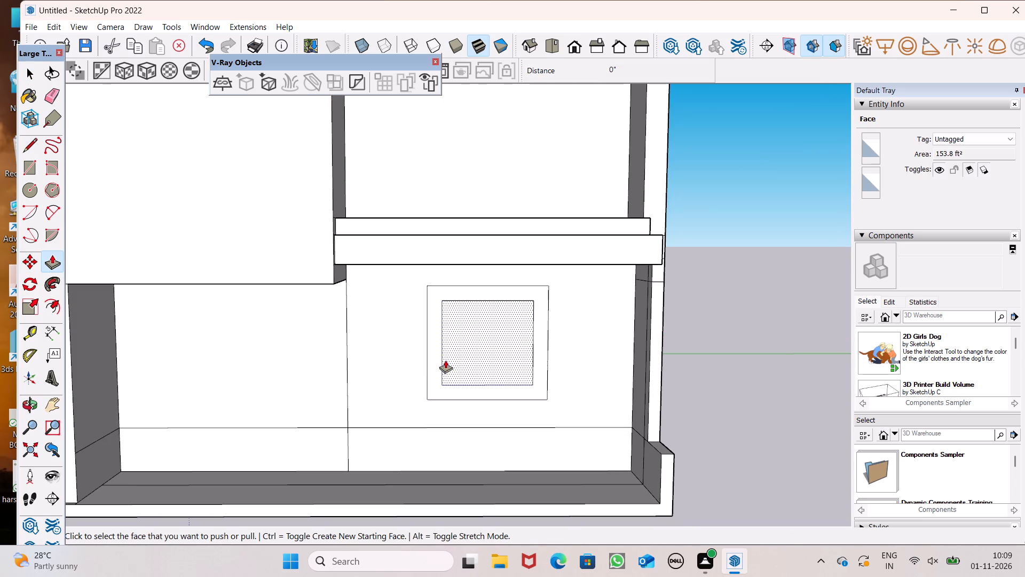
drag(452, 373, 483, 355)
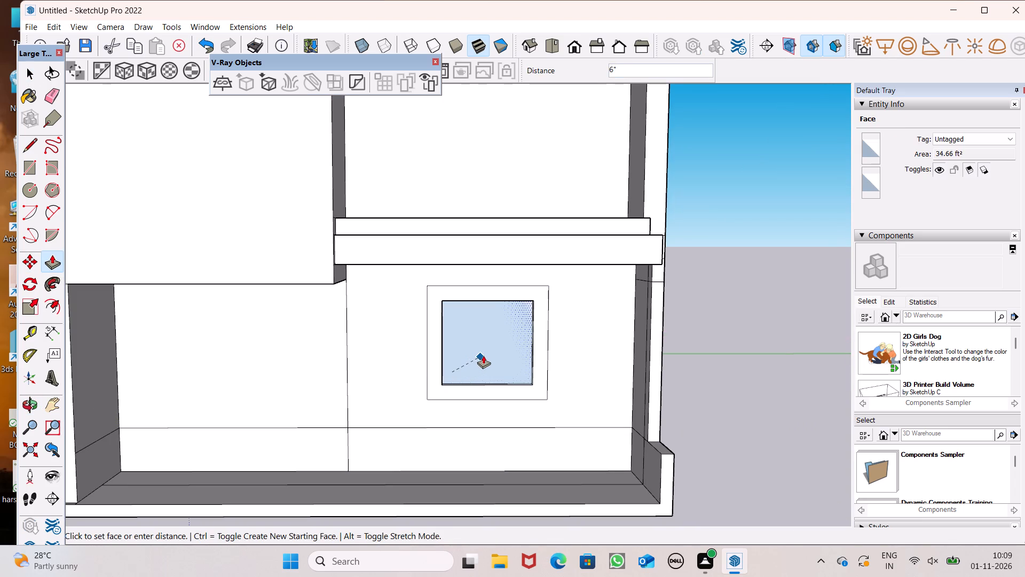
drag(483, 355, 492, 338)
scroll(448, 324, down, 4)
middle_drag(500, 366, 372, 402)
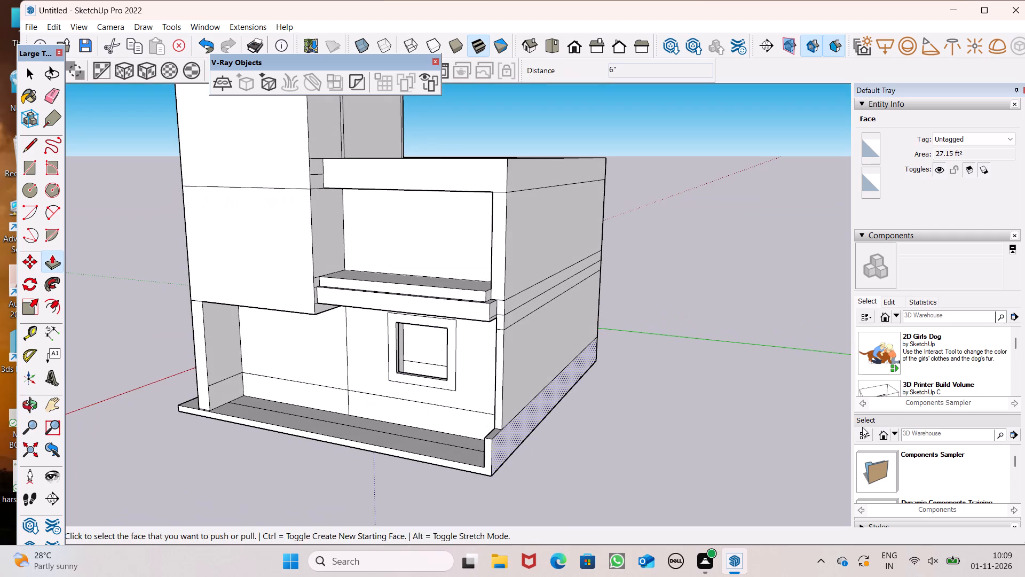
key(space)
Pull the window frame face out from the recessed side wall by about 11 3/8".
scroll(658, 369, down, 1)
middle_drag(538, 381, 734, 292)
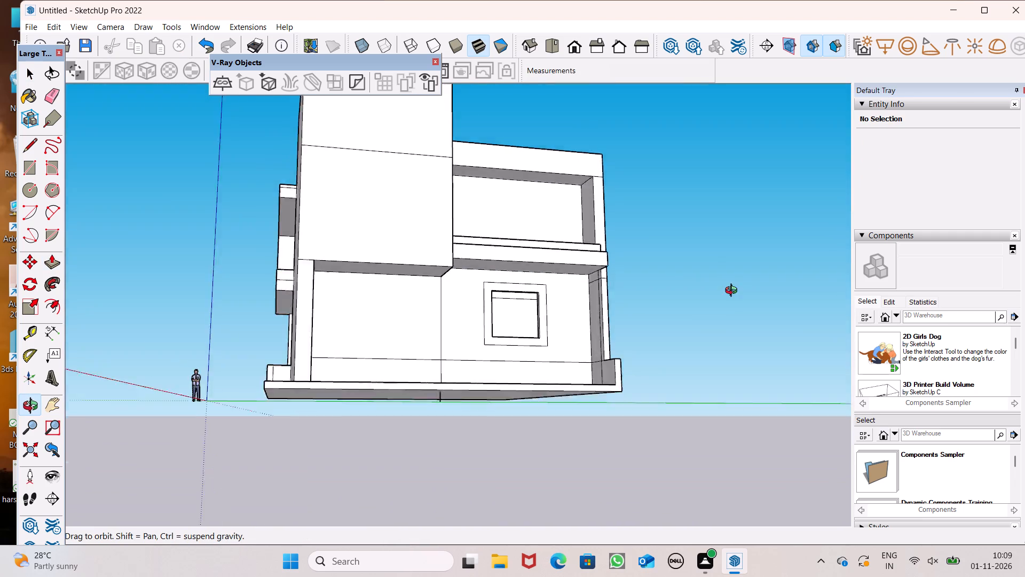
middle_drag(734, 292, 736, 321)
scroll(529, 244, up, 6)
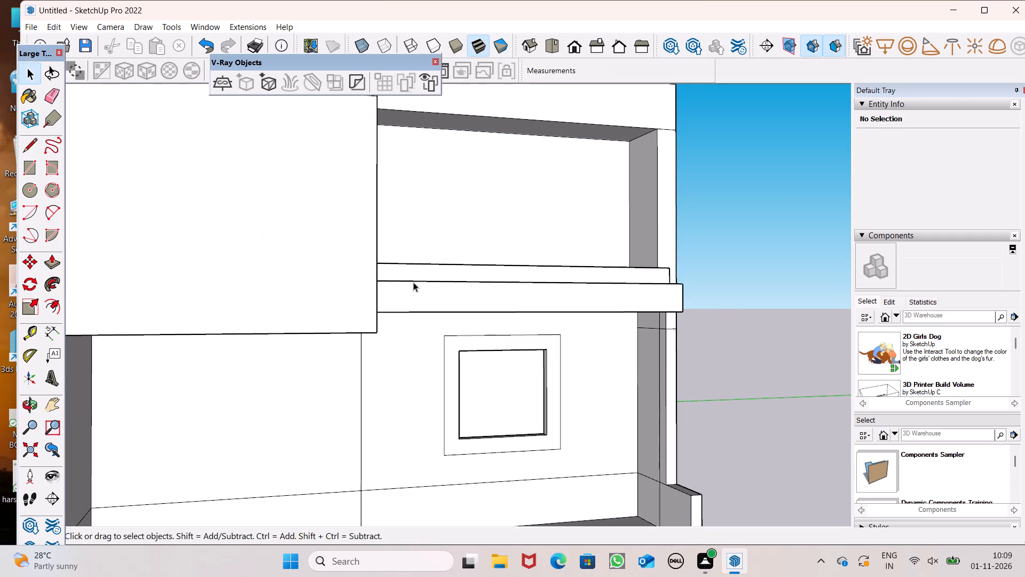
click(52, 261)
scroll(487, 269, down, 2)
middle_drag(509, 363, 517, 378)
scroll(469, 368, up, 6)
drag(452, 352, 457, 361)
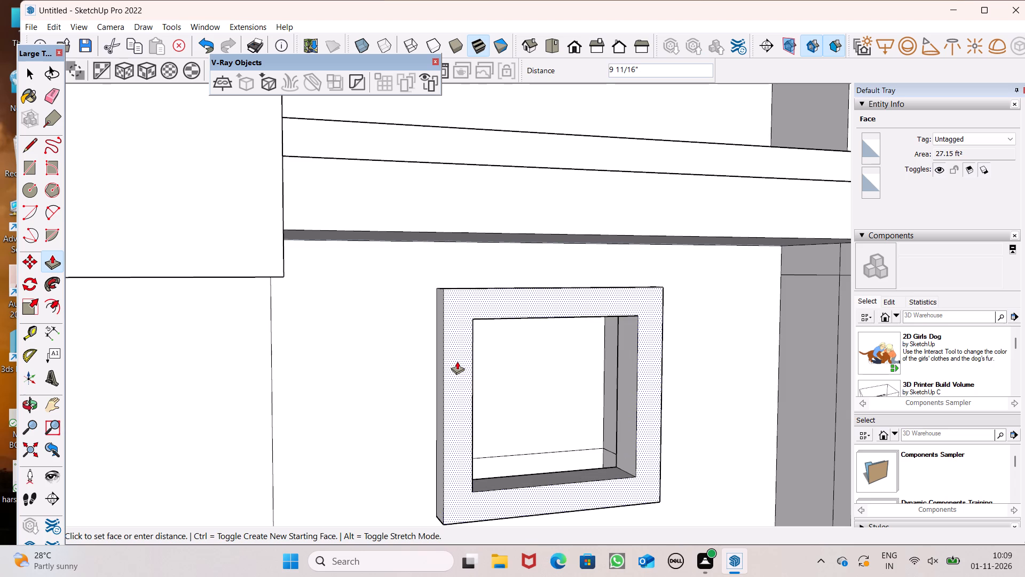
drag(457, 361, 458, 362)
Widen the window frame by pulling its left side face out slightly and its right side face out about 3 7/16".
middle_drag(438, 362, 331, 328)
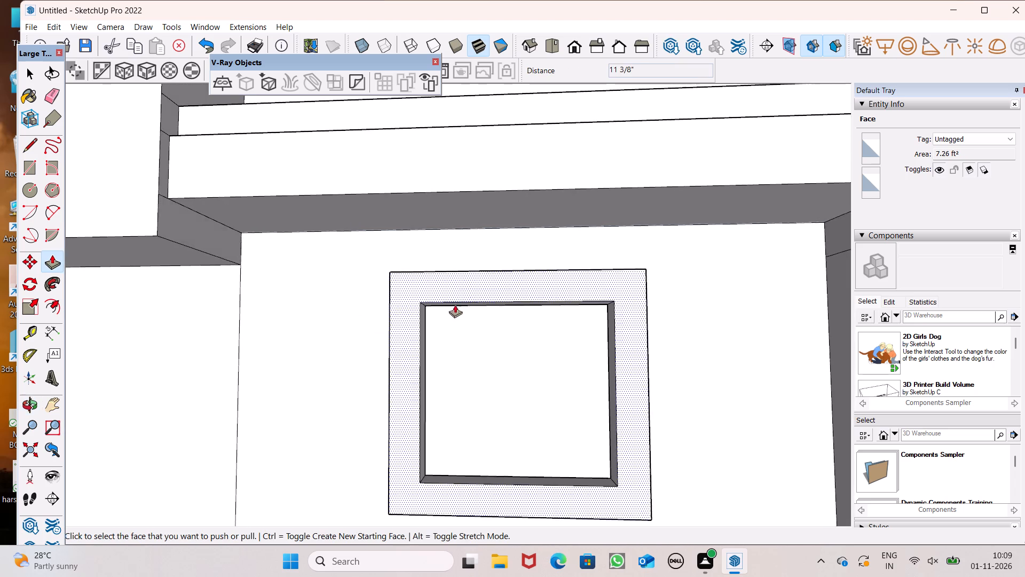
scroll(477, 298, down, 4)
middle_drag(456, 274, 553, 261)
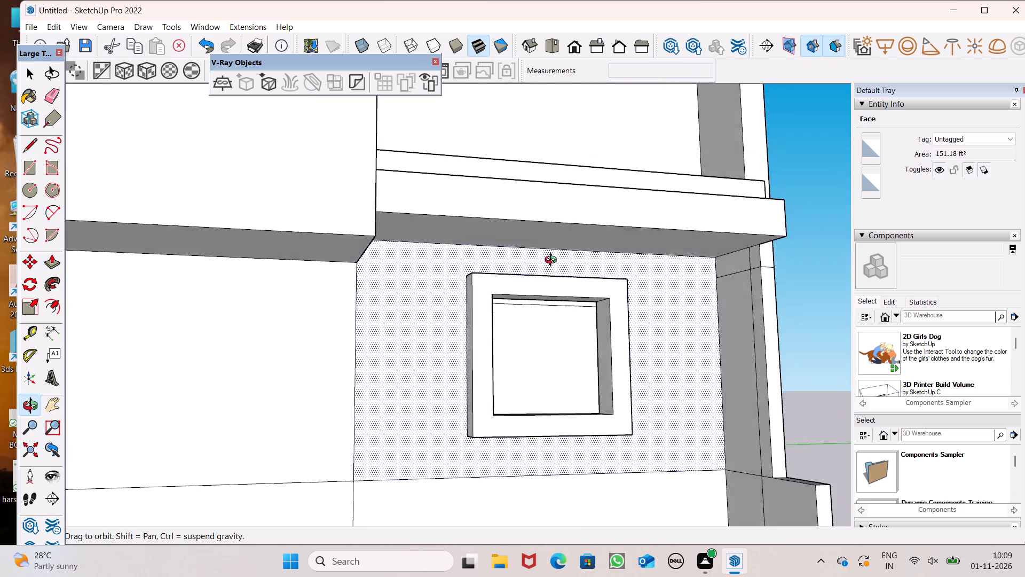
middle_drag(553, 261, 556, 290)
scroll(498, 397, up, 4)
middle_drag(467, 408, 562, 446)
click(537, 455)
scroll(557, 451, up, 1)
middle_drag(557, 450, 372, 410)
scroll(398, 336, down, 5)
middle_drag(612, 438, 406, 435)
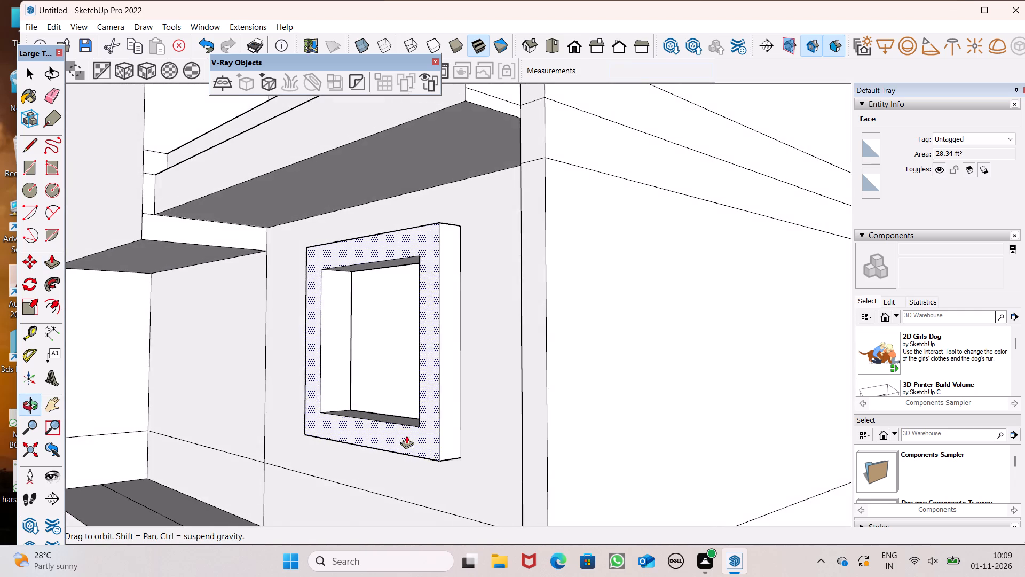
middle_drag(406, 435, 395, 431)
drag(452, 435, 458, 438)
scroll(479, 407, down, 5)
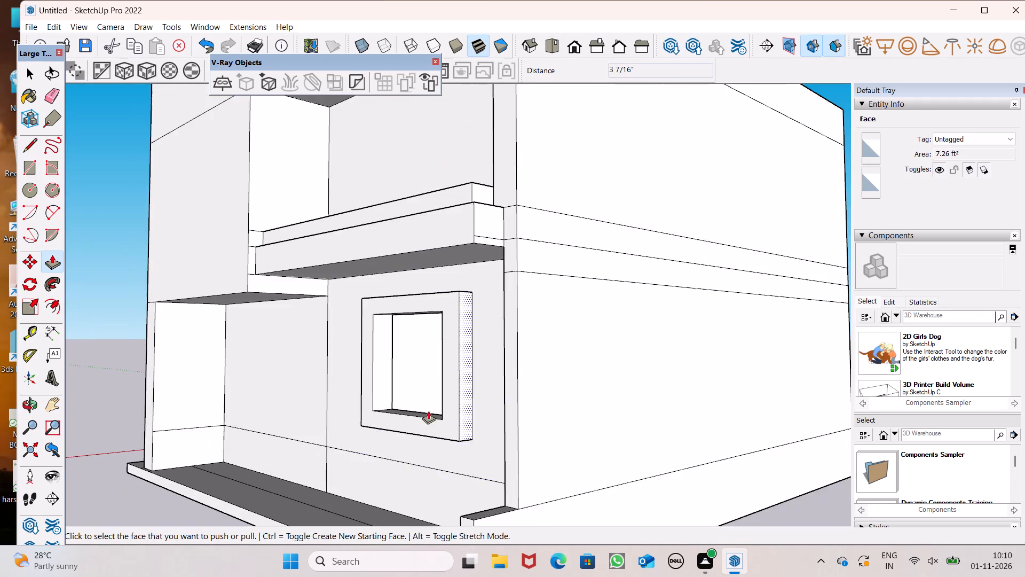
Raise the top face of the projecting window frame by 1".
middle_drag(428, 411, 515, 434)
scroll(570, 381, up, 6)
scroll(574, 309, down, 5)
middle_drag(577, 316, 582, 360)
scroll(573, 354, up, 6)
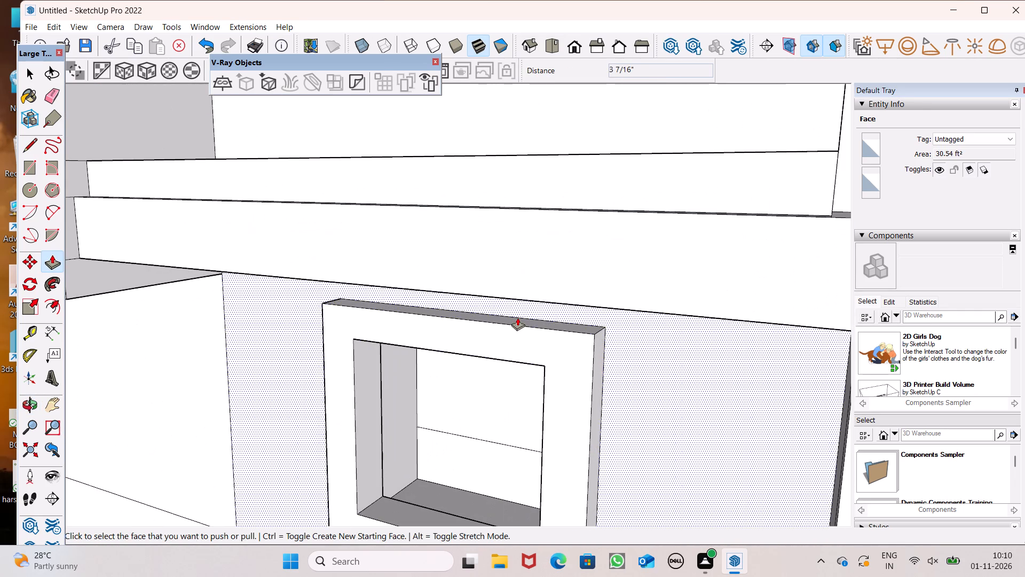
click(516, 324)
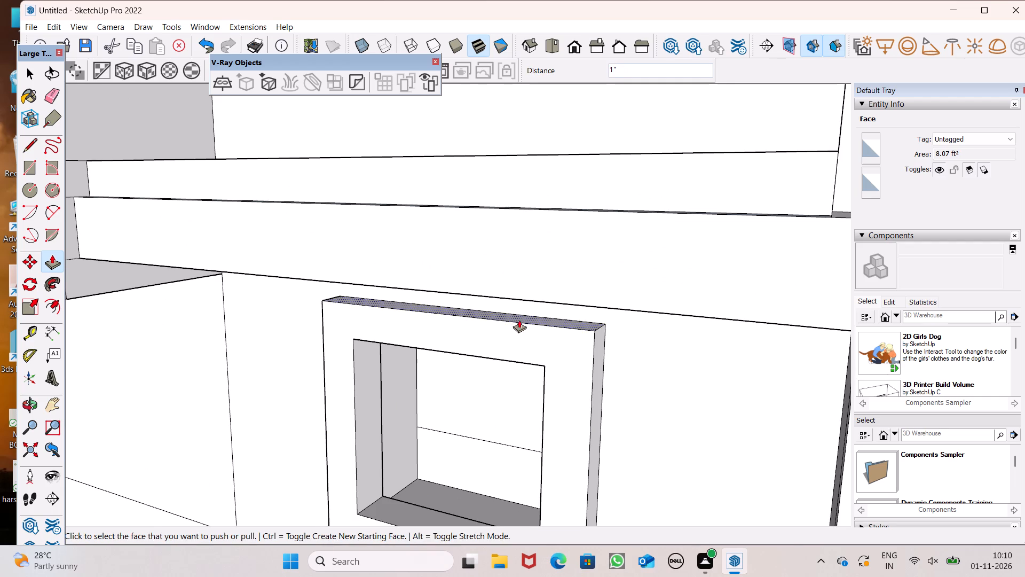
Push the window frame's front face back slightly toward the wall to reduce its projection.
scroll(602, 354, down, 4)
middle_drag(590, 441, 674, 287)
middle_drag(555, 431, 671, 502)
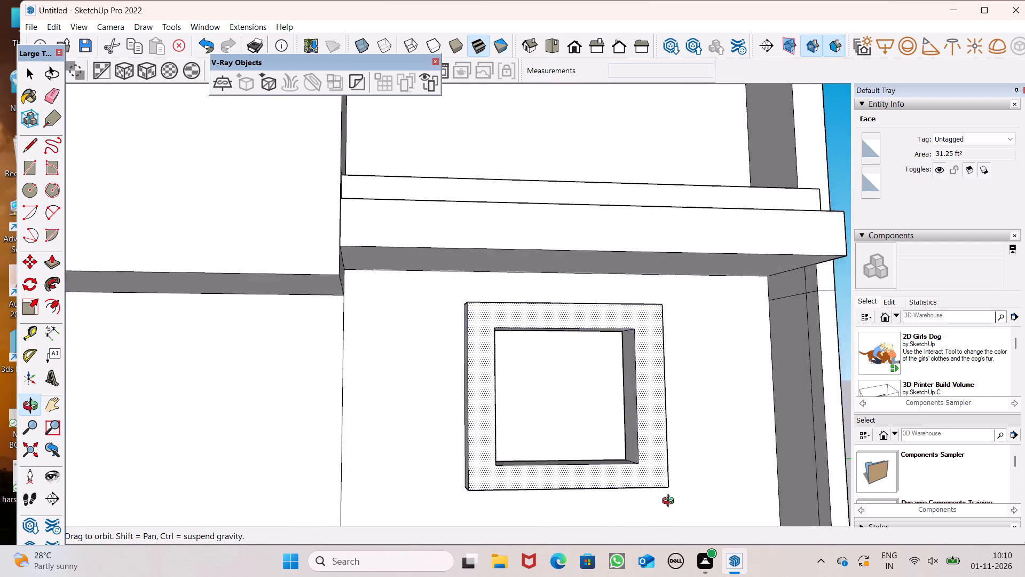
middle_drag(671, 502, 768, 523)
scroll(550, 451, up, 5)
middle_drag(518, 452, 546, 514)
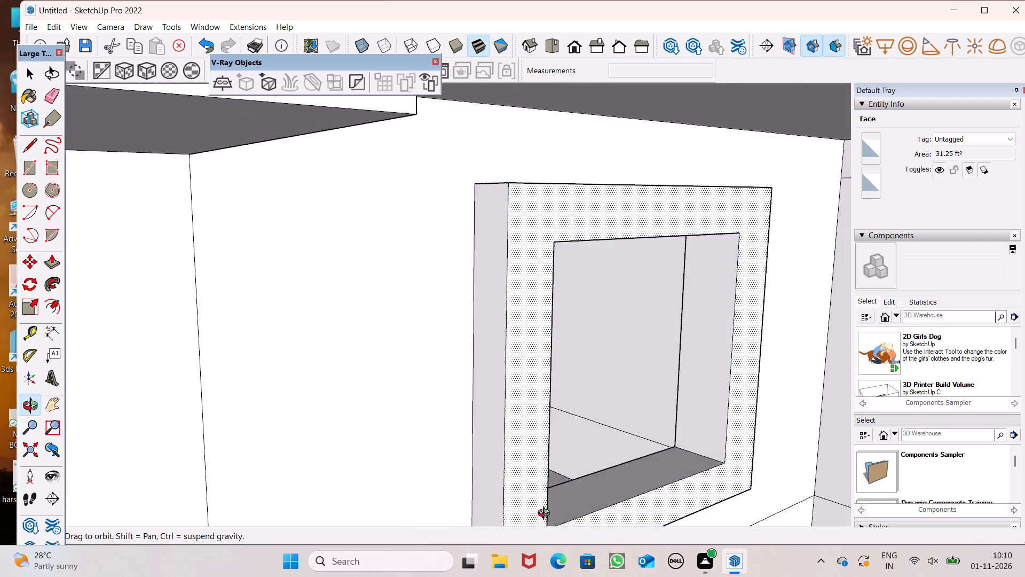
middle_drag(546, 514, 553, 537)
scroll(542, 305, up, 1)
middle_drag(542, 303, 522, 268)
drag(519, 270, 515, 270)
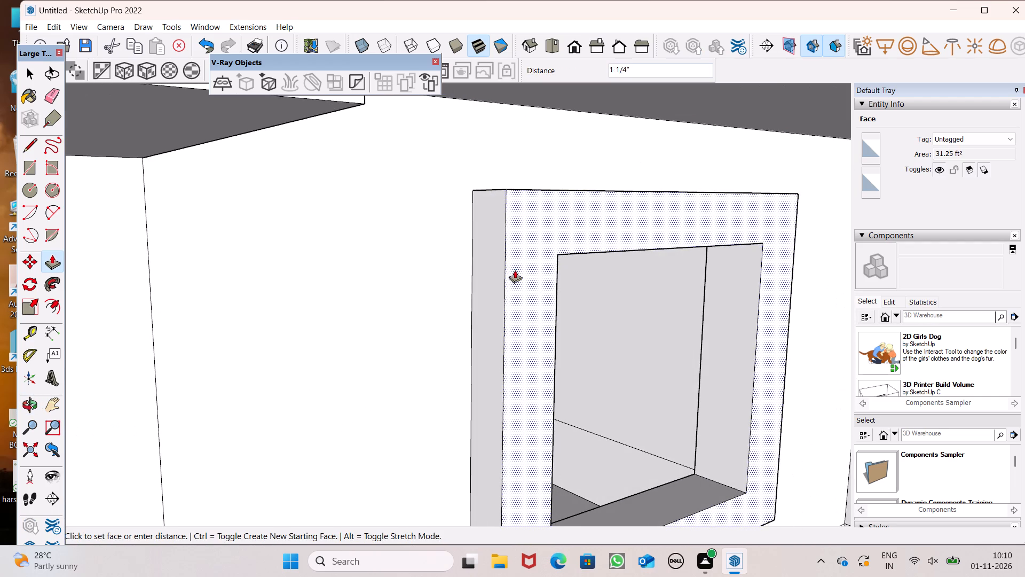
drag(515, 270, 508, 268)
scroll(382, 232, down, 7)
middle_drag(389, 282, 335, 276)
key(space)
scroll(334, 278, down, 7)
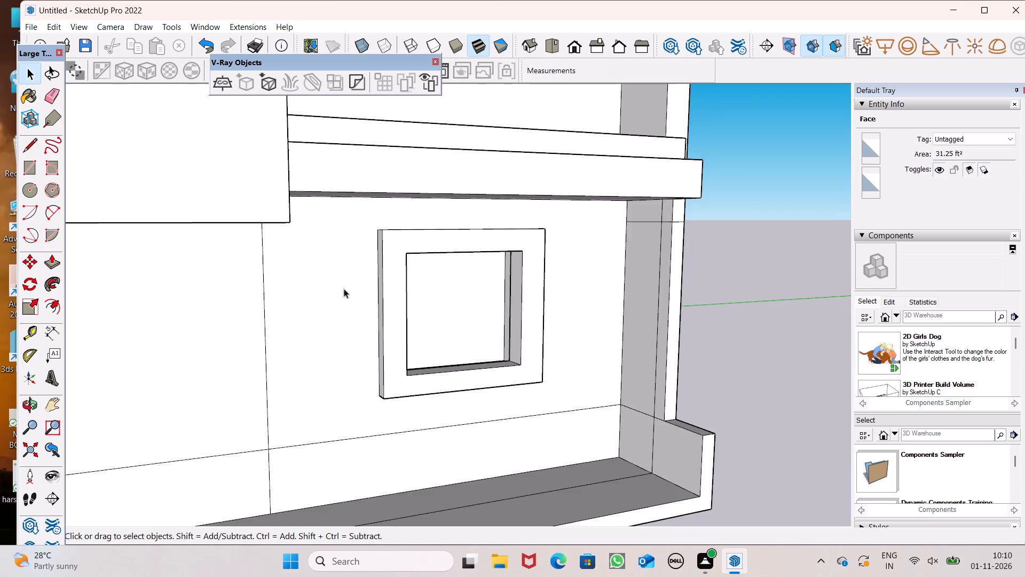
key(space)
Draw a 4' by 7' door rectangle on the recessed upper-storey side wall, rising from the wall's base above the ledges.
scroll(598, 304, down, 4)
middle_drag(622, 308, 536, 334)
scroll(550, 299, down, 2)
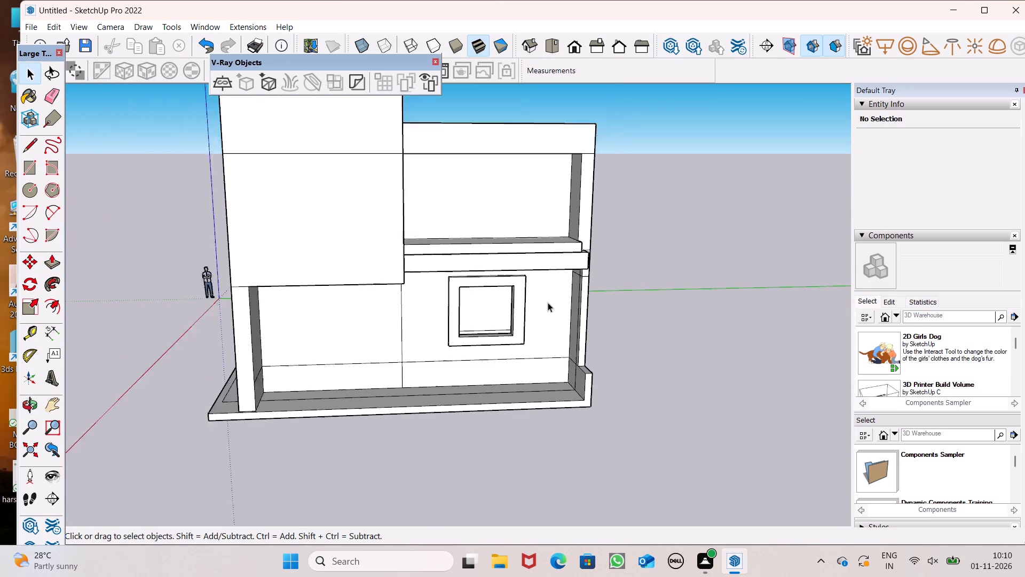
scroll(548, 302, down, 2)
middle_drag(535, 318, 502, 314)
scroll(491, 252, up, 5)
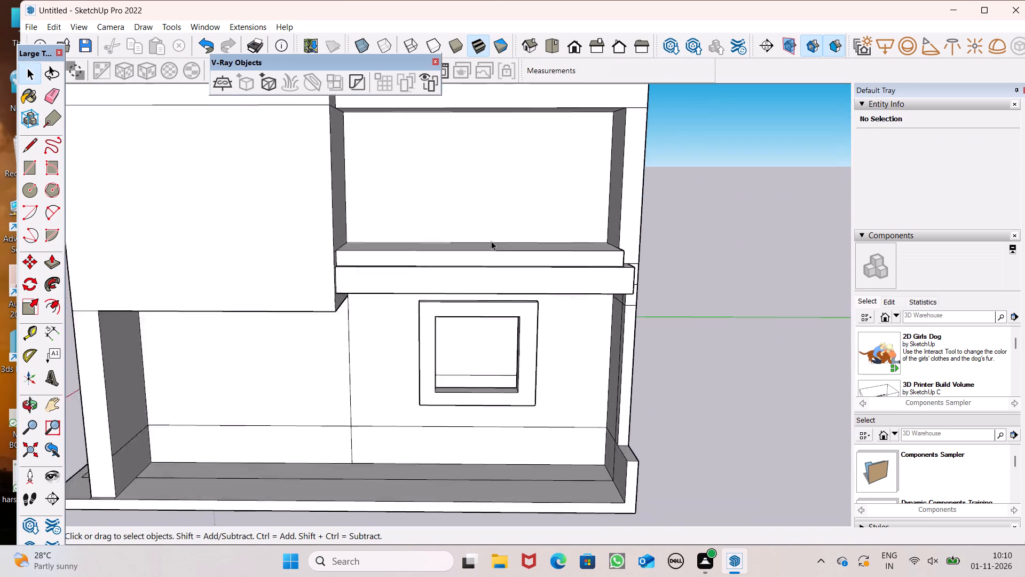
scroll(491, 241, up, 2)
scroll(488, 252, down, 4)
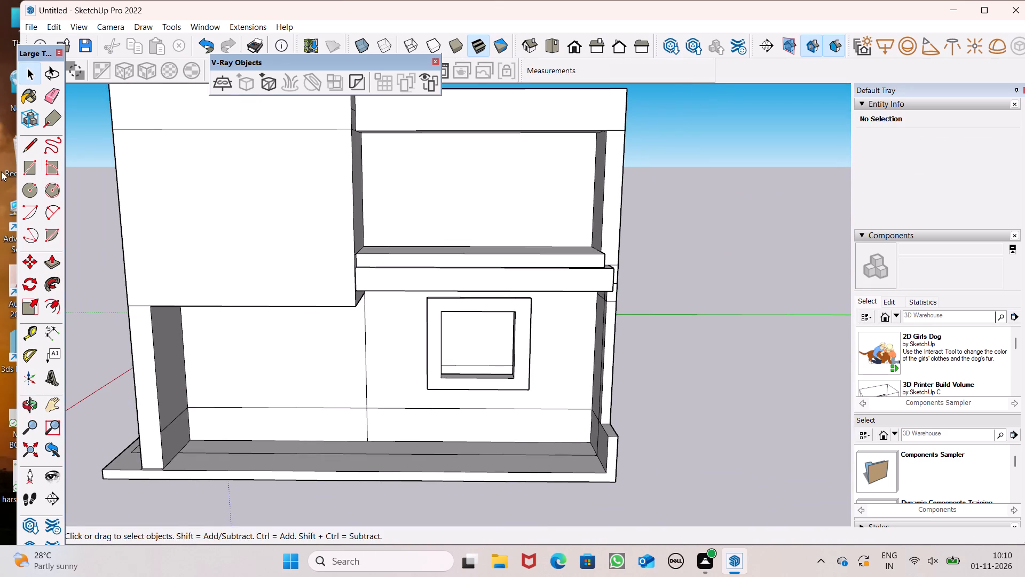
click(26, 170)
scroll(360, 166, up, 5)
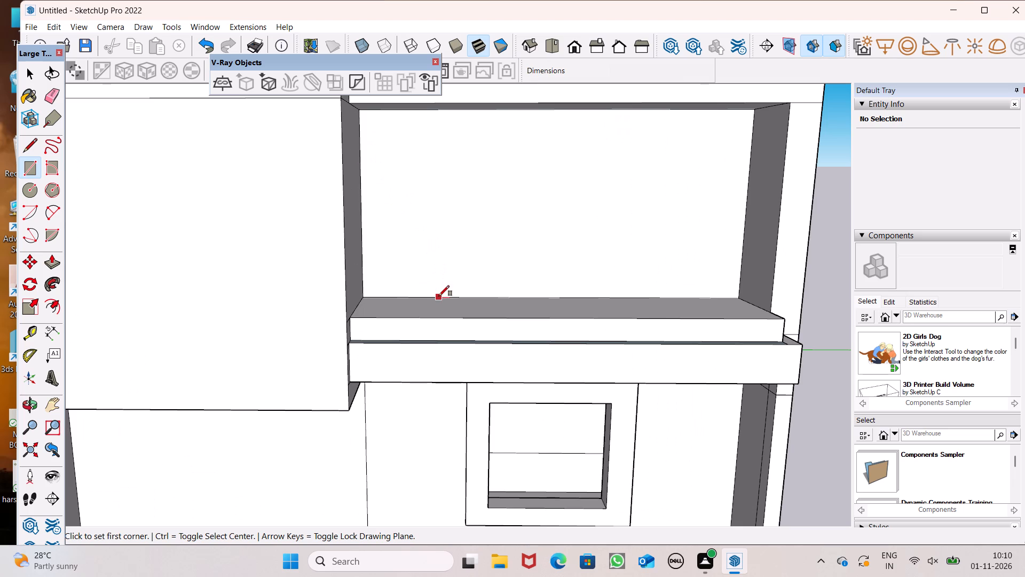
click(439, 296)
text(4',7')
key(Return)
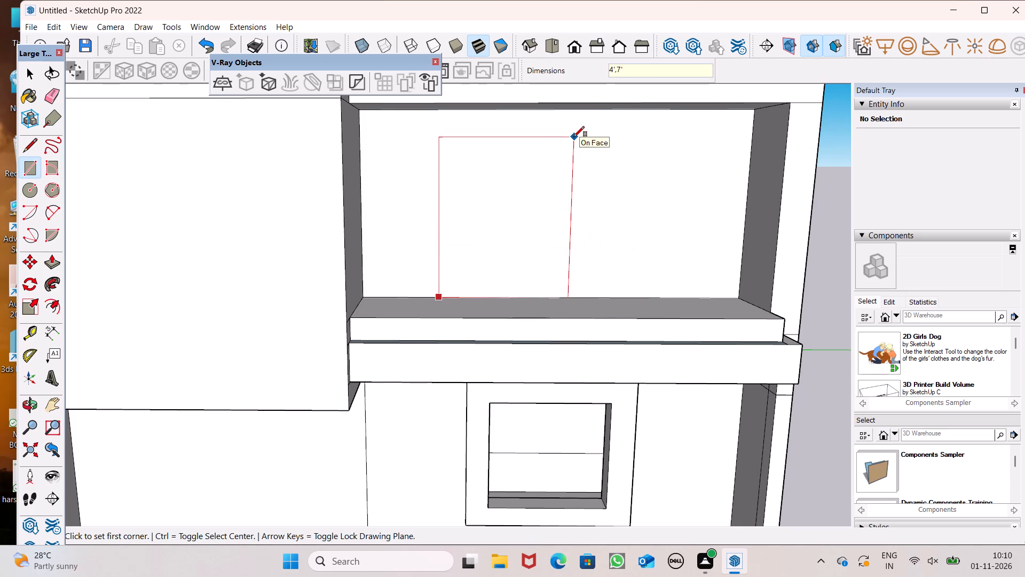
scroll(173, 73, down, 1)
scroll(310, 221, down, 3)
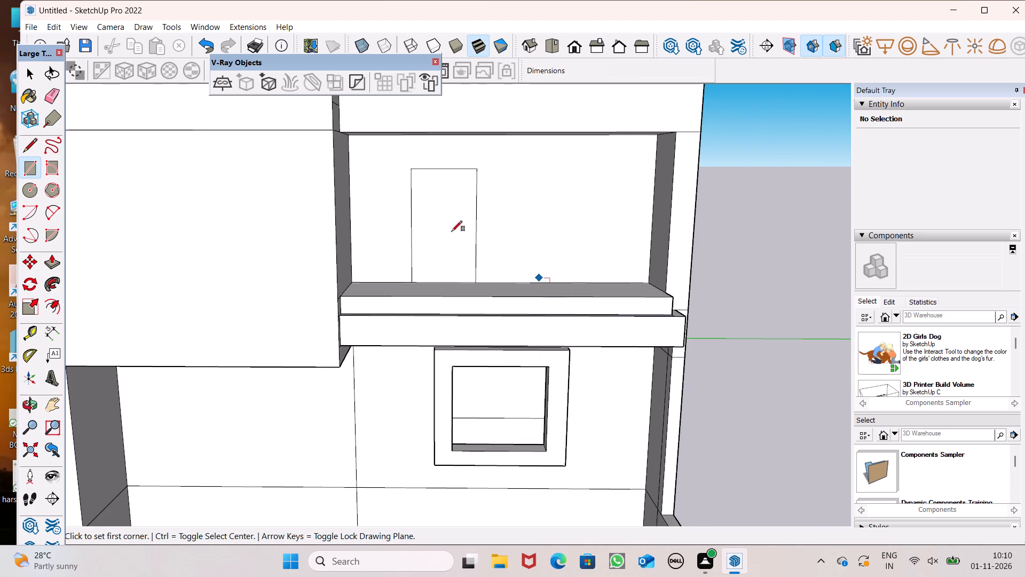
key(space)
Move the door rectangle on the recessed upper-storey wall slightly along the floor line toward the raised corner room.
scroll(421, 226, down, 1)
scroll(668, 198, up, 1)
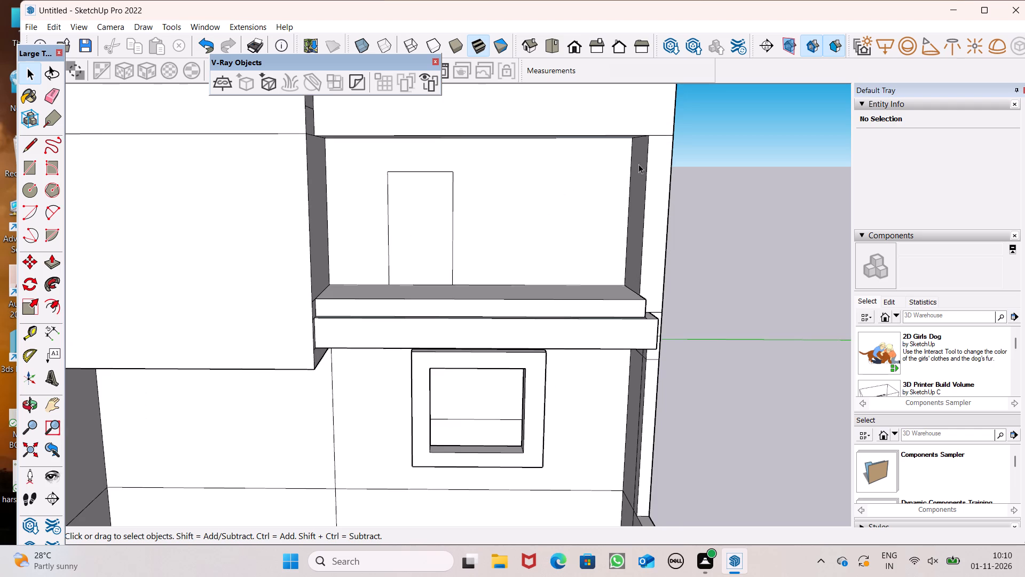
double_click(412, 259)
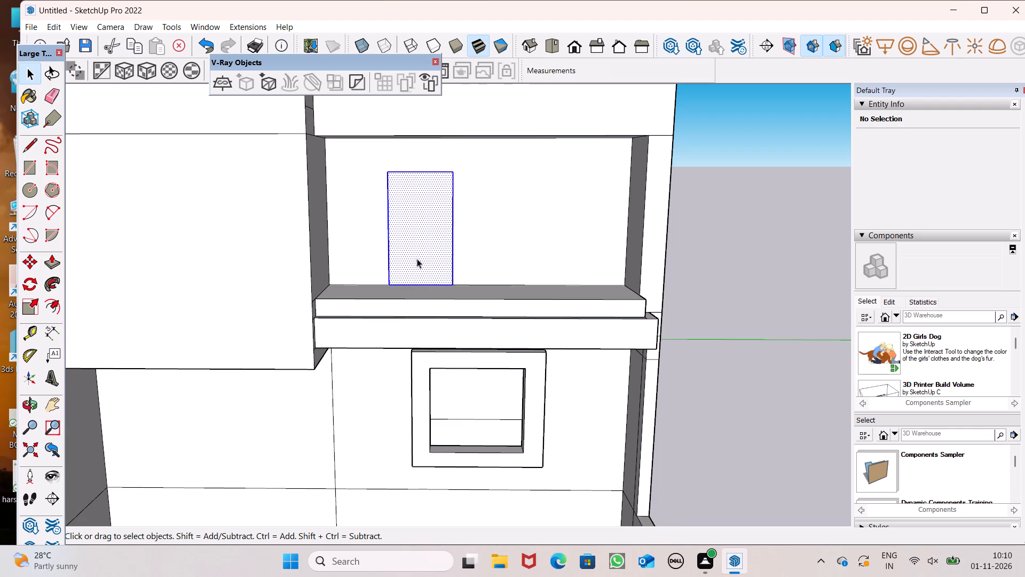
key(m)
key(Return)
drag(431, 239, 422, 233)
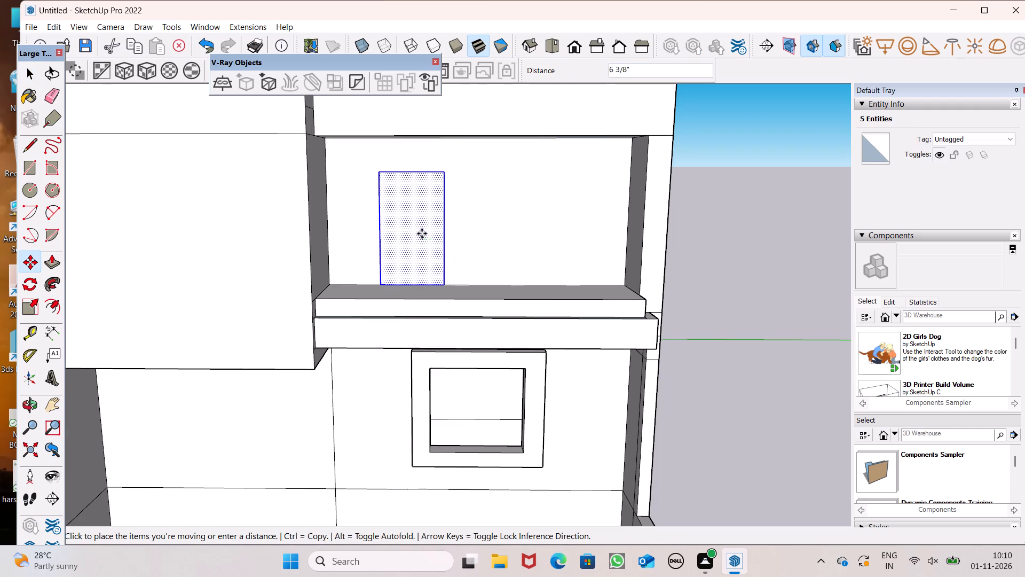
drag(422, 233, 413, 233)
key(space)
click(764, 260)
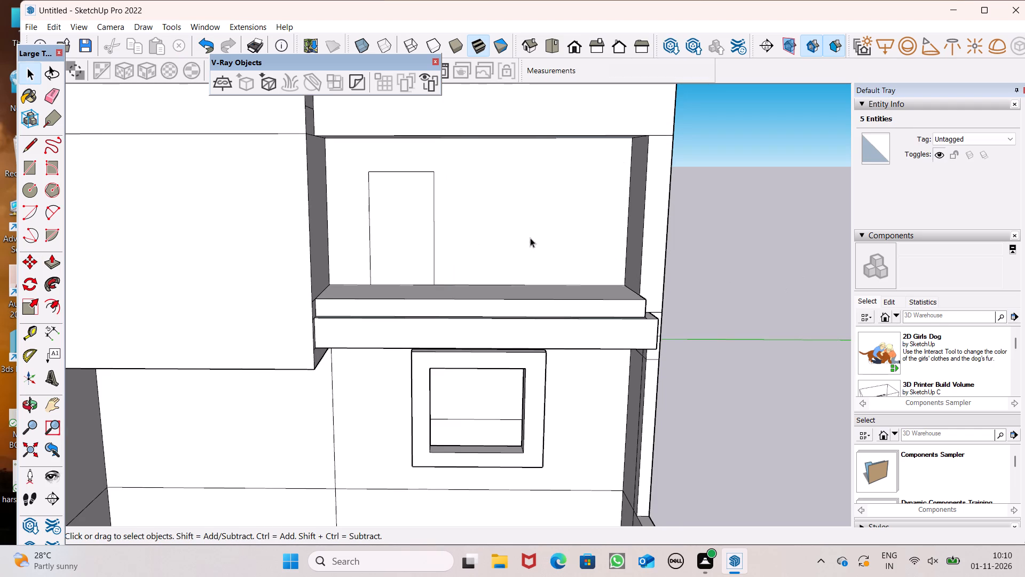
Draw a window rectangle about 4' 11 1/2" by 3' 8" beside the door on the recessed upper-storey wall.
click(28, 162)
scroll(291, 206, up, 2)
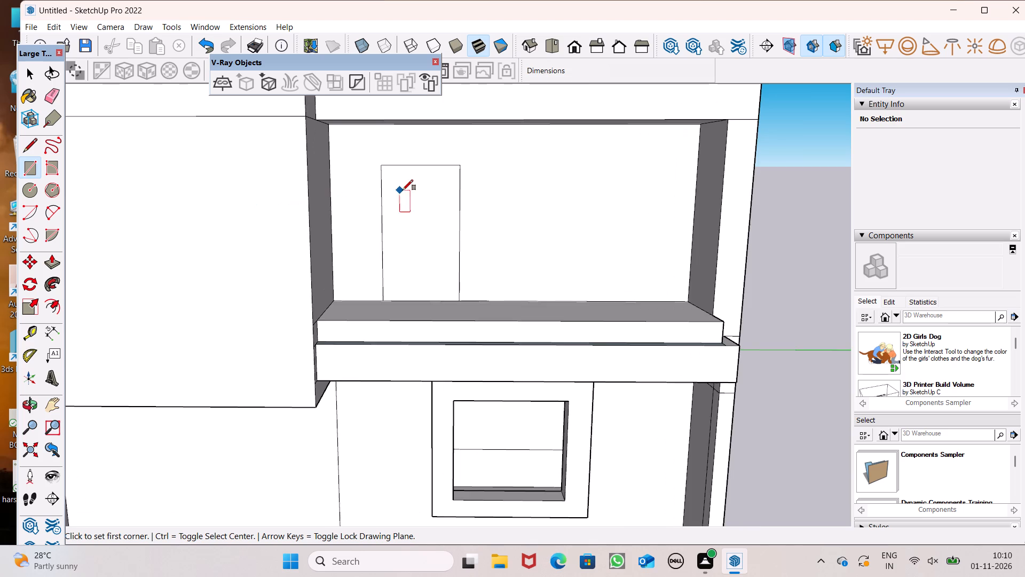
scroll(403, 190, up, 1)
click(541, 167)
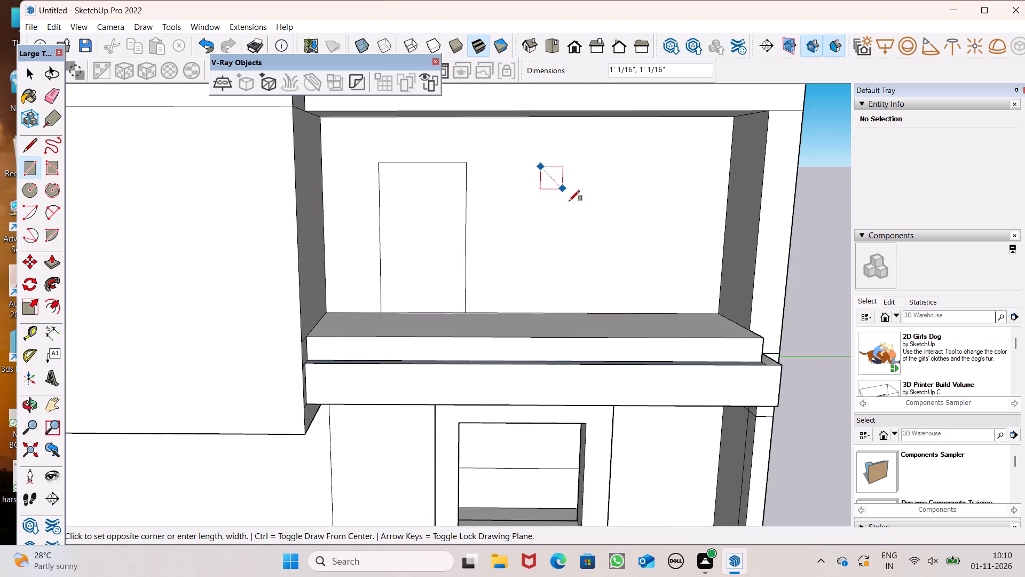
click(645, 247)
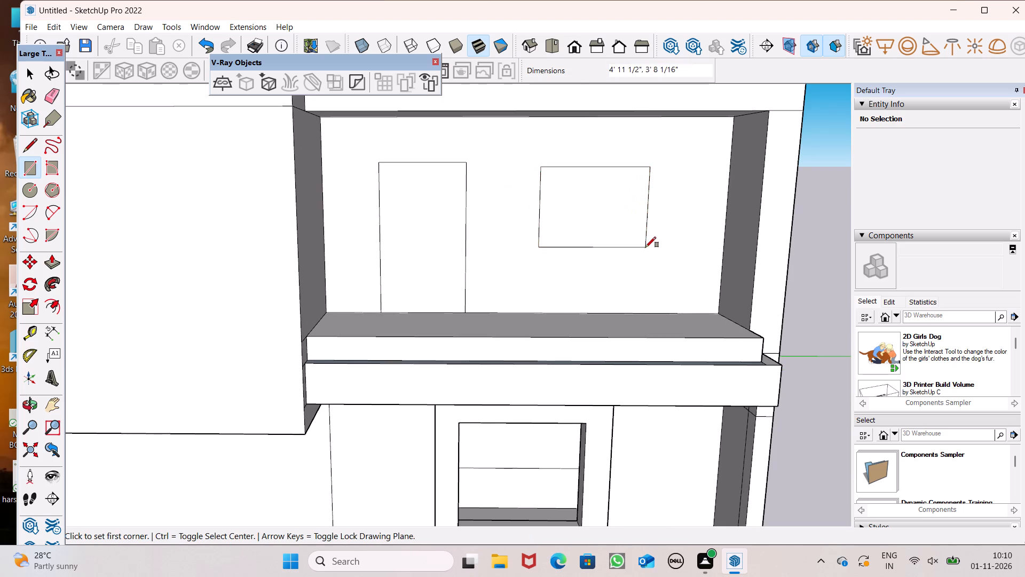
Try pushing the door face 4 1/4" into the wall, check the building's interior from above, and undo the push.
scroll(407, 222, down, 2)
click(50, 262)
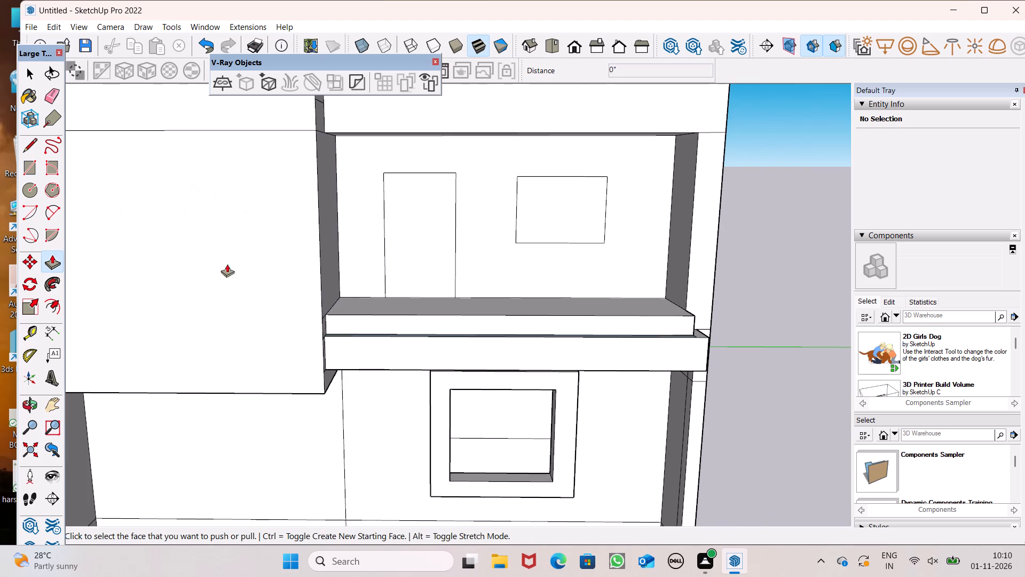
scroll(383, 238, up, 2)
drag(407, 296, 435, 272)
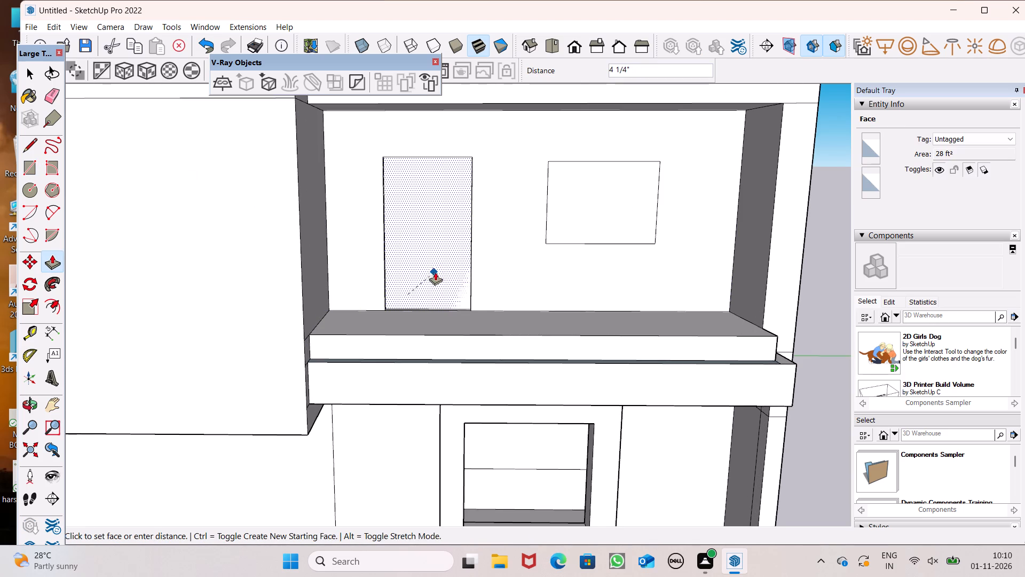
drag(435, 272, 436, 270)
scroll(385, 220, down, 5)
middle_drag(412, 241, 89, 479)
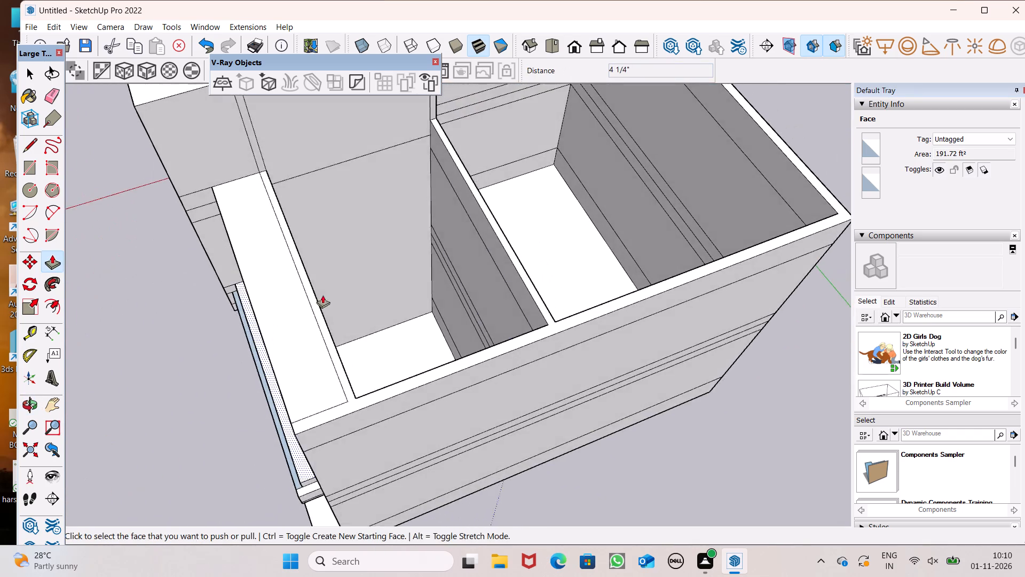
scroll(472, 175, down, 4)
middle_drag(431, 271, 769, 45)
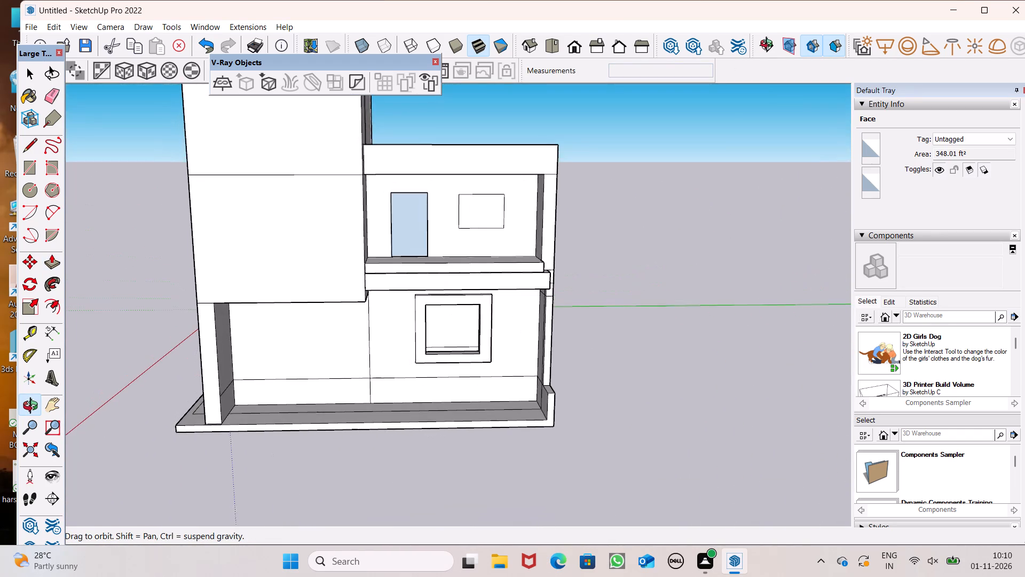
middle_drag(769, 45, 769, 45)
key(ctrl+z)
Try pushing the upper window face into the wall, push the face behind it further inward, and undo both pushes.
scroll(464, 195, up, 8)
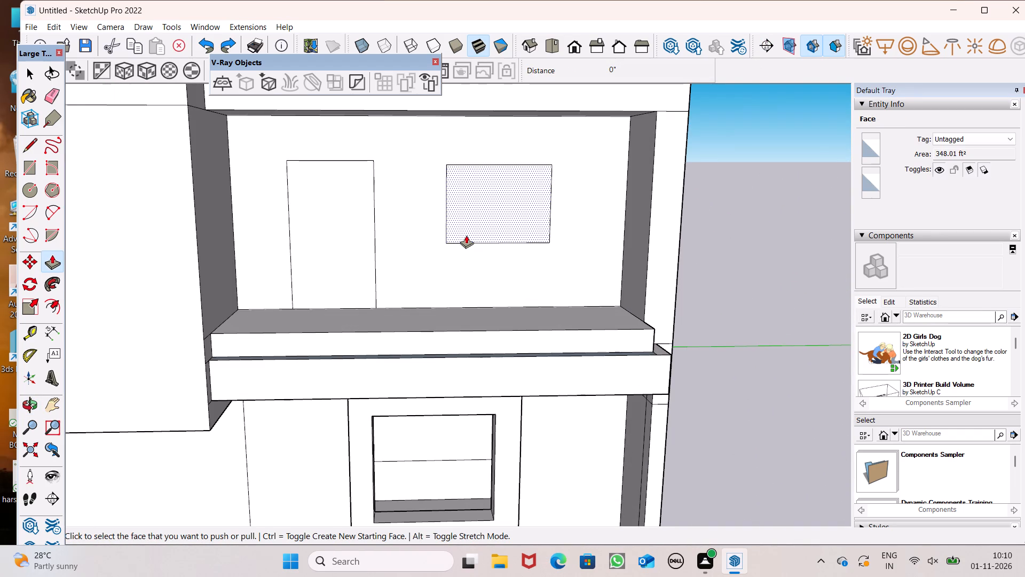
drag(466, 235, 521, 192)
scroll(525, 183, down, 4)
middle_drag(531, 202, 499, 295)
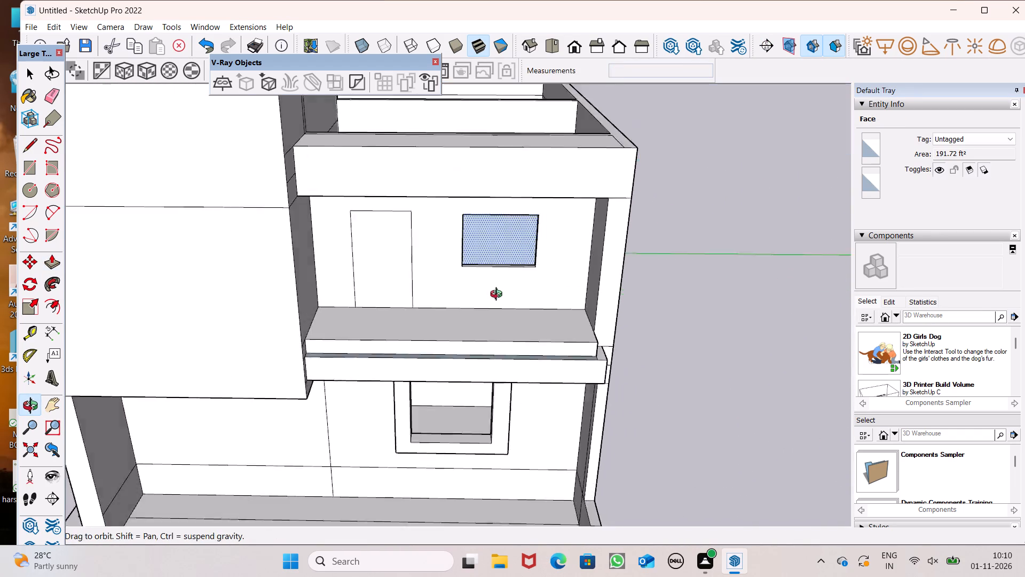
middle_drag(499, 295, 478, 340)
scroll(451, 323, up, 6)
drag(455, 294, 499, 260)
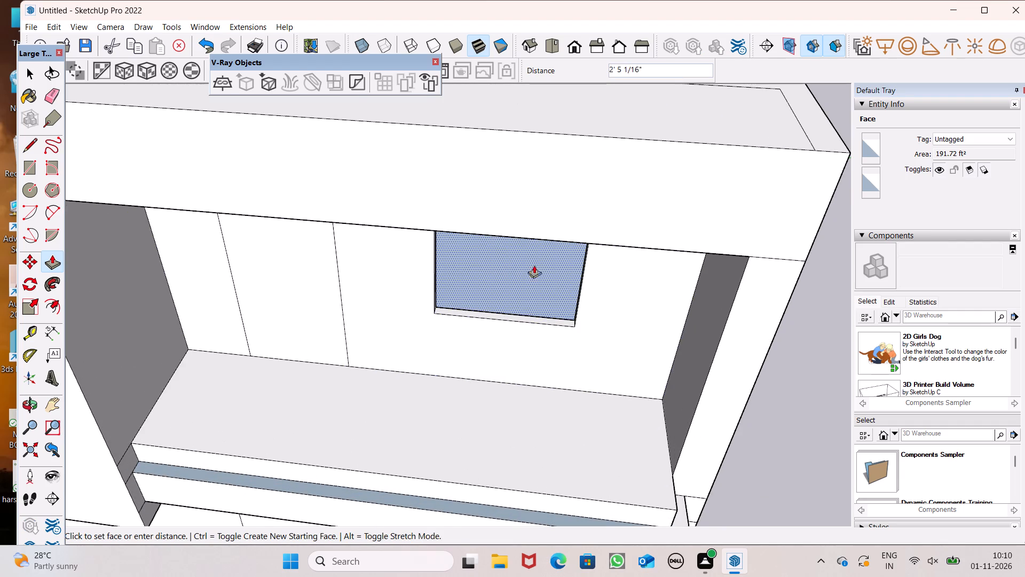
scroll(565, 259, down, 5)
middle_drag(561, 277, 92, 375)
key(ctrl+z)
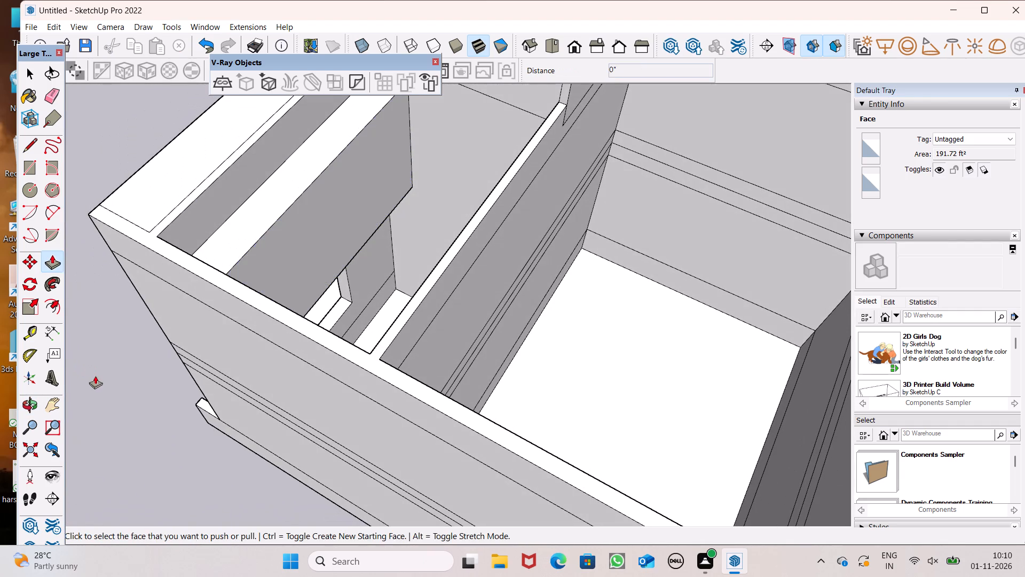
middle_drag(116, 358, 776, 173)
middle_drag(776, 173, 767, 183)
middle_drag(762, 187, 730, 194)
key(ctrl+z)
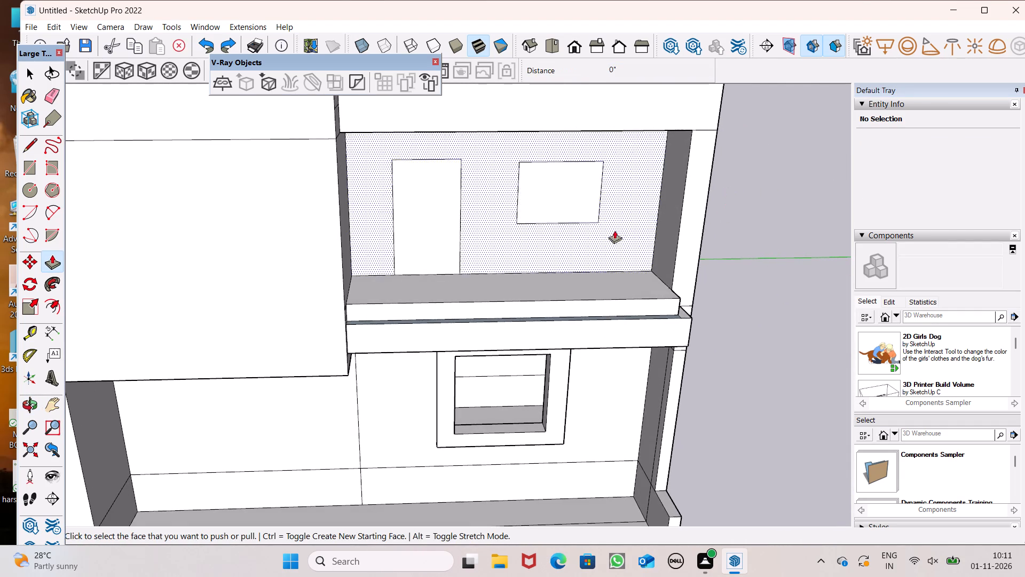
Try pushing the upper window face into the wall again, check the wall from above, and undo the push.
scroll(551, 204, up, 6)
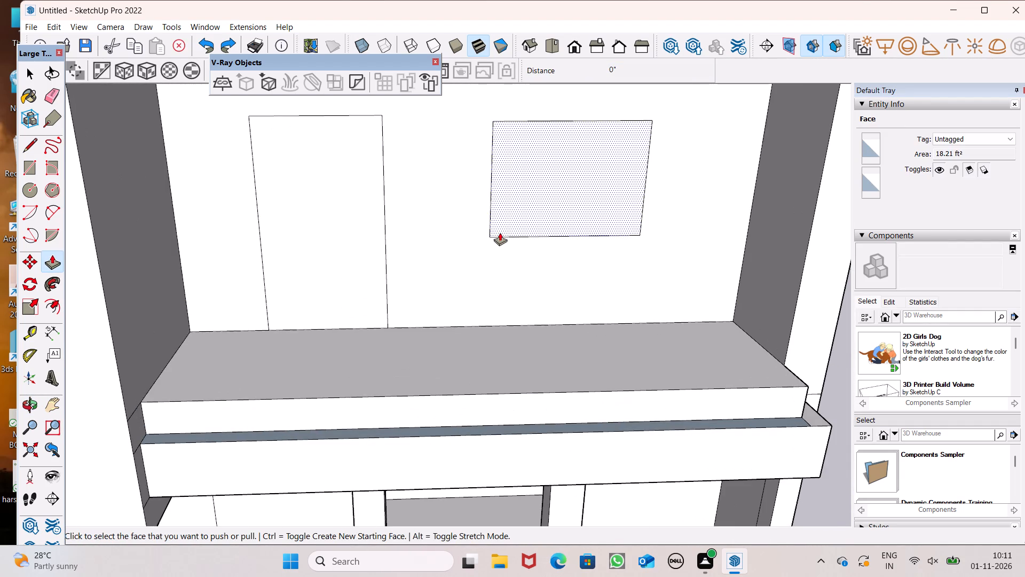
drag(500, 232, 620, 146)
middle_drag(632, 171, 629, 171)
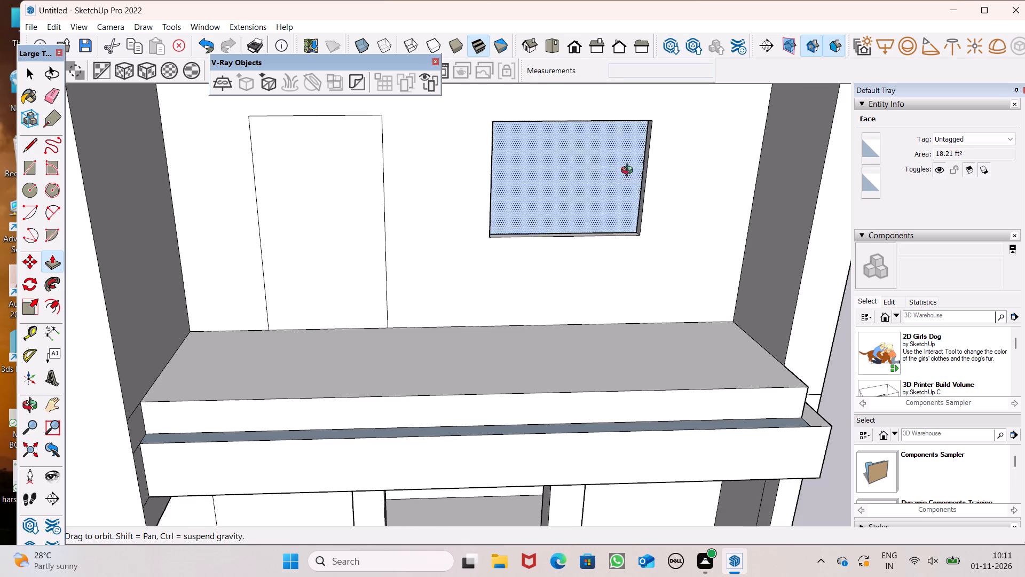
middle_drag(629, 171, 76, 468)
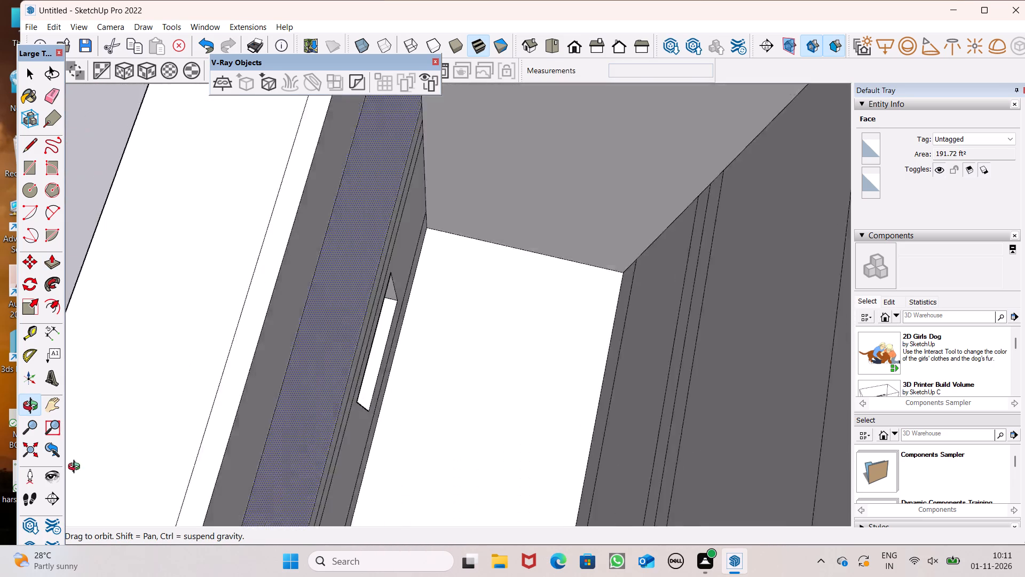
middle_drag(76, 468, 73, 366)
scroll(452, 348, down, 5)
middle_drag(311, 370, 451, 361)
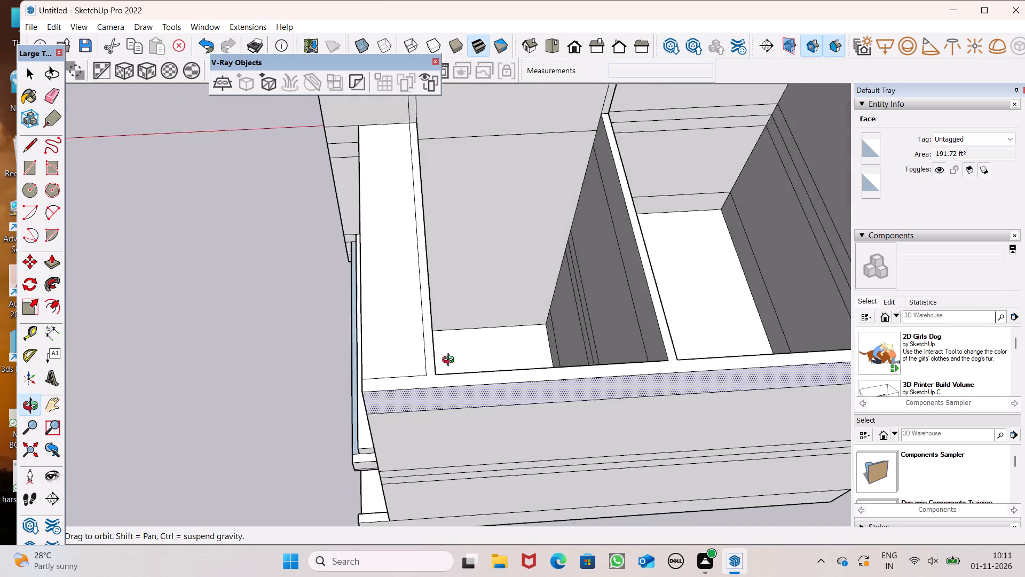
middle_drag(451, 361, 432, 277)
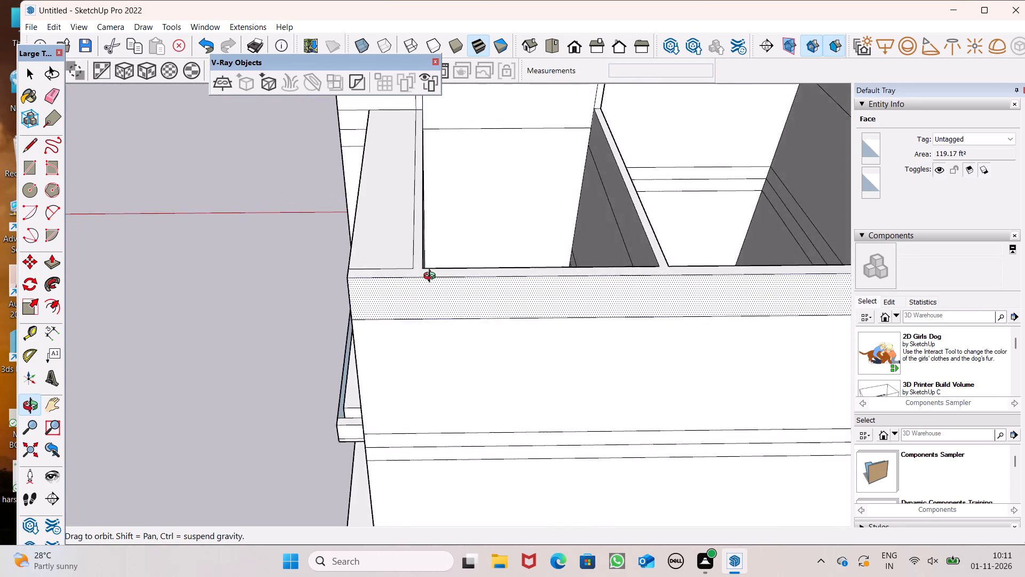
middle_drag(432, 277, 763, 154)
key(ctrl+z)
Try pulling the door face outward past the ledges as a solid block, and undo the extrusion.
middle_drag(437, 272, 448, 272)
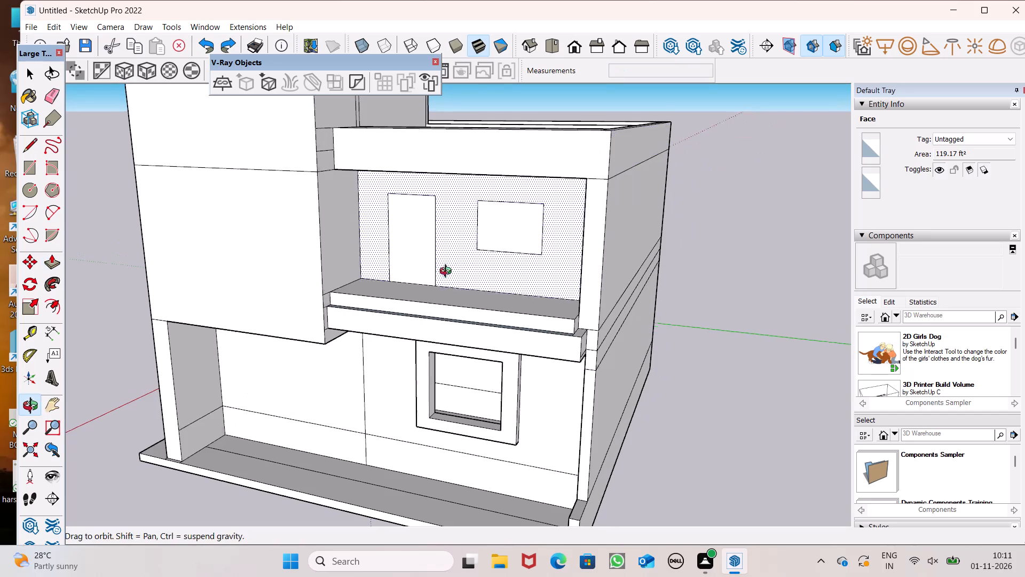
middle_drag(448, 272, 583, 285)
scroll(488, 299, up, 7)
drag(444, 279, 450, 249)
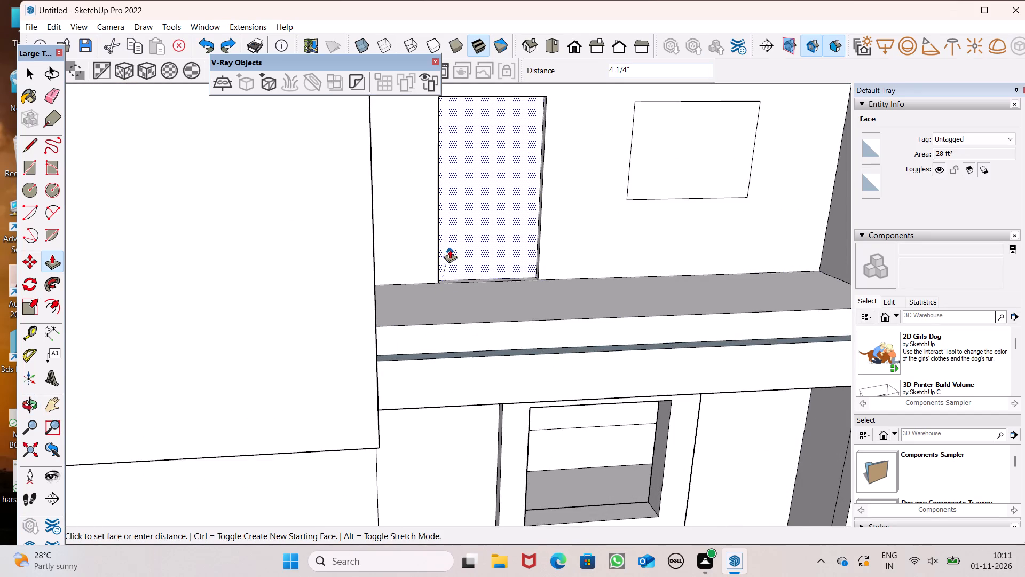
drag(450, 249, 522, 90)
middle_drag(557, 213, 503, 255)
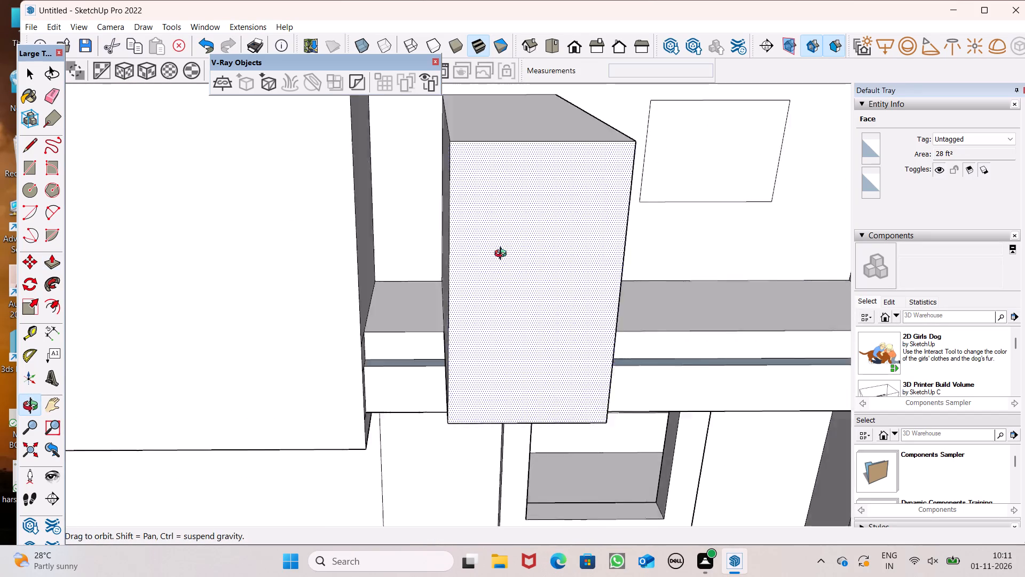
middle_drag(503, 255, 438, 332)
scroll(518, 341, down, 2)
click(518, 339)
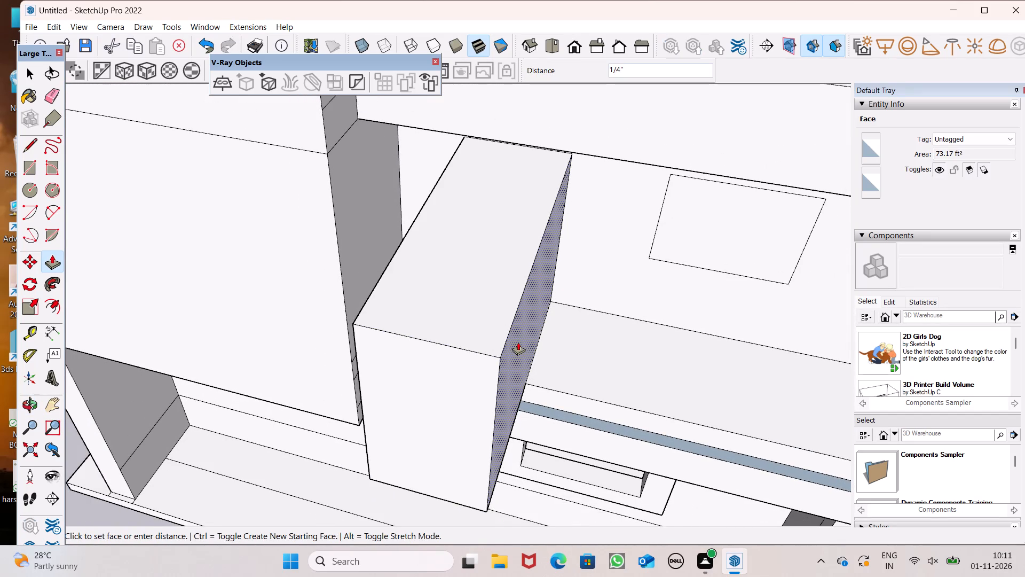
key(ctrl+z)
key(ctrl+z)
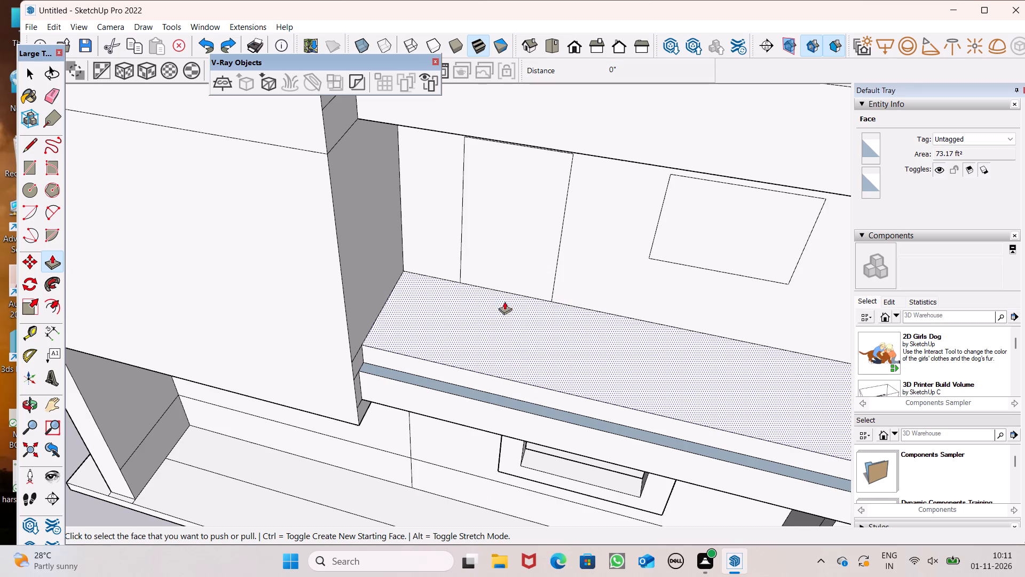
Push the upper-storey door face 4 1/4" into the wall and check the result from above.
drag(472, 280, 540, 197)
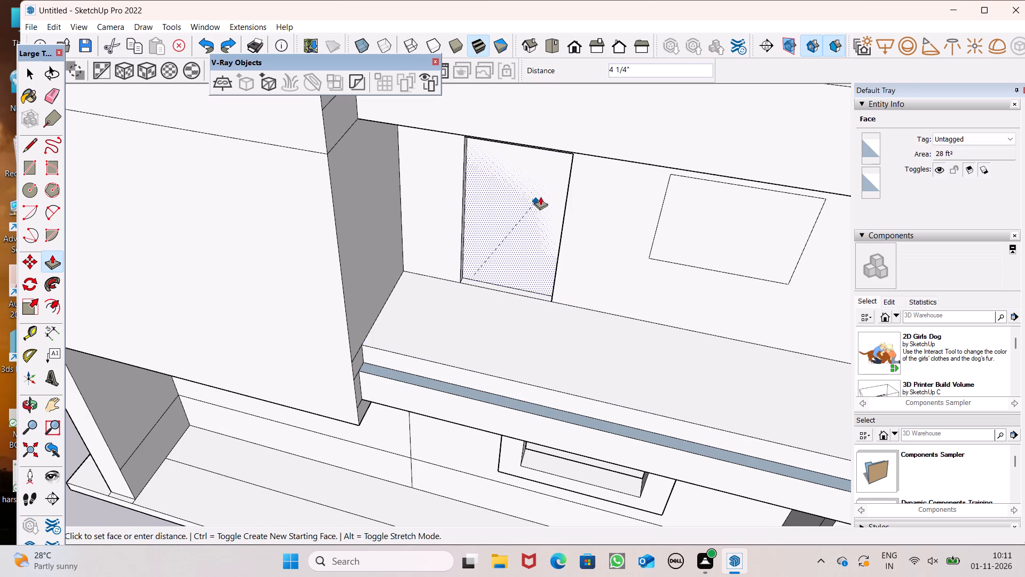
drag(540, 197, 561, 159)
middle_drag(546, 272, 562, 232)
scroll(477, 293, down, 3)
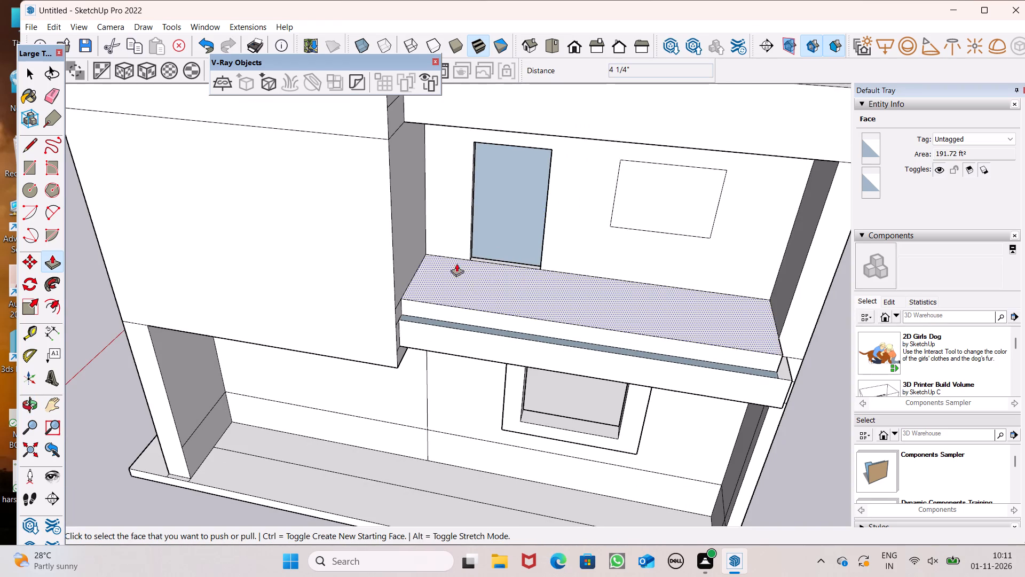
scroll(224, 181, down, 7)
middle_drag(471, 229, 17, 393)
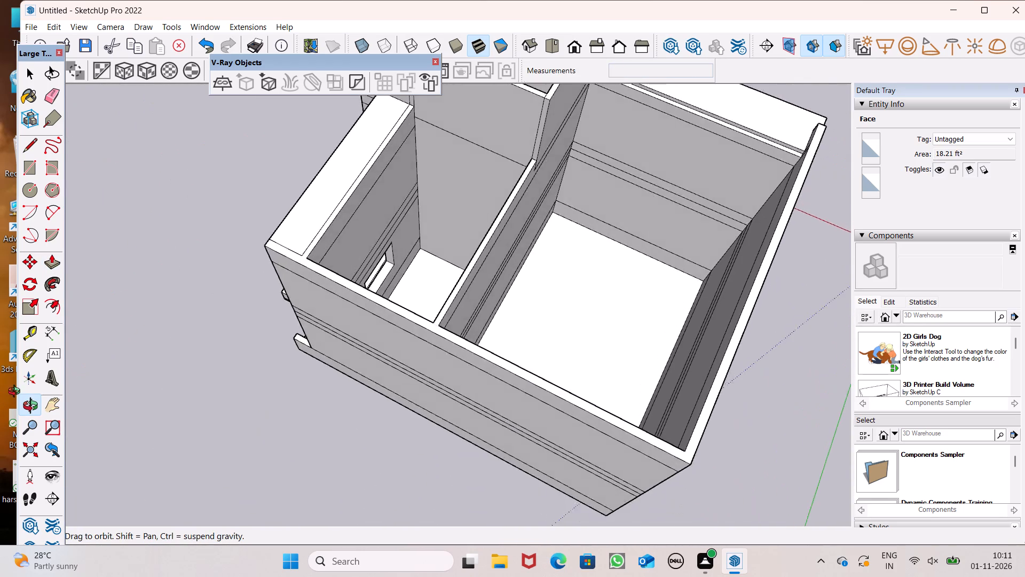
middle_drag(17, 393, 607, 197)
Push the blue face behind the door opening 12' 9 1/4" back into the building.
scroll(435, 248, up, 9)
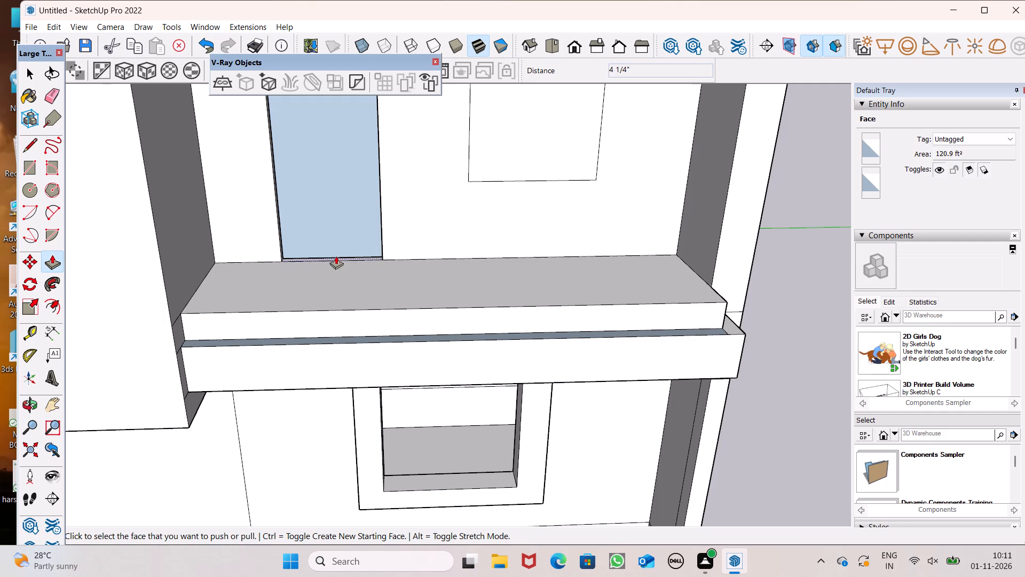
drag(309, 239, 337, 129)
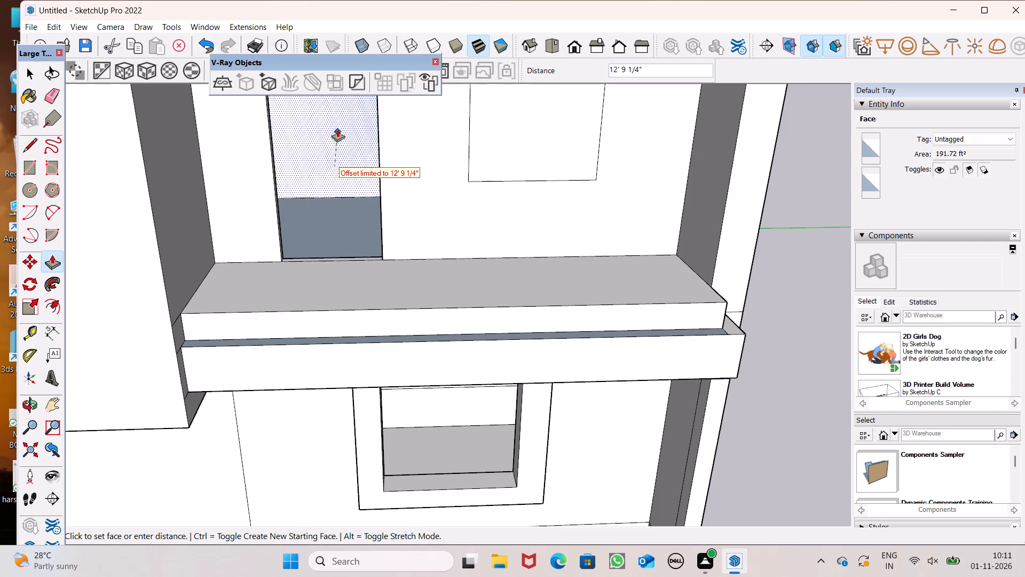
drag(337, 129, 343, 120)
scroll(446, 221, down, 7)
middle_drag(482, 249, 358, 391)
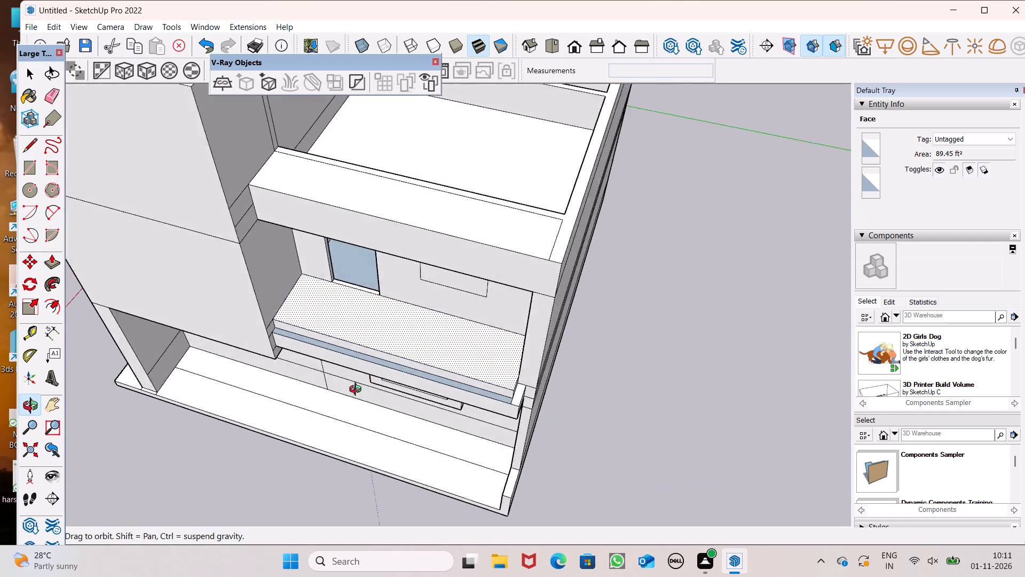
middle_drag(358, 391, 438, 260)
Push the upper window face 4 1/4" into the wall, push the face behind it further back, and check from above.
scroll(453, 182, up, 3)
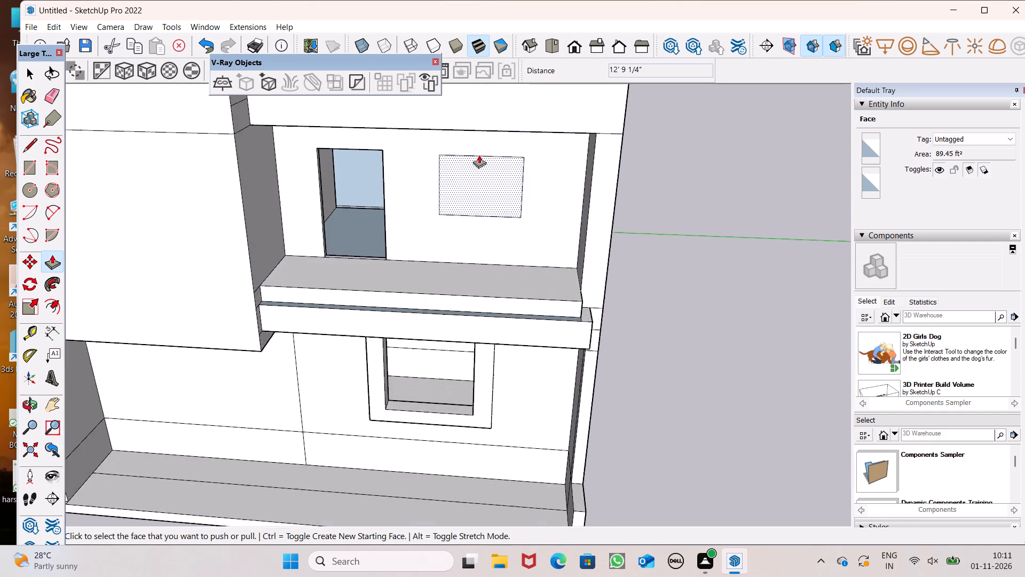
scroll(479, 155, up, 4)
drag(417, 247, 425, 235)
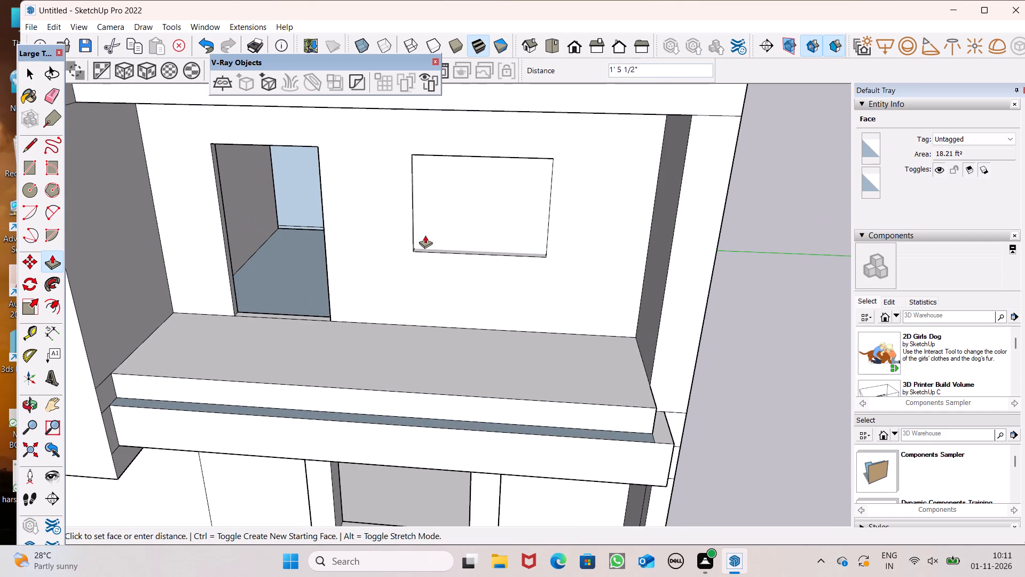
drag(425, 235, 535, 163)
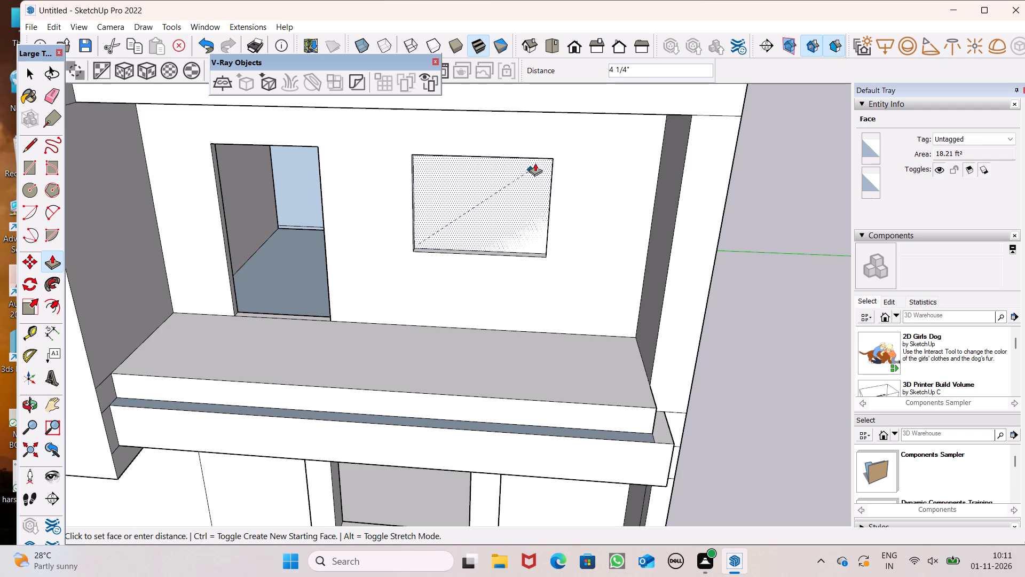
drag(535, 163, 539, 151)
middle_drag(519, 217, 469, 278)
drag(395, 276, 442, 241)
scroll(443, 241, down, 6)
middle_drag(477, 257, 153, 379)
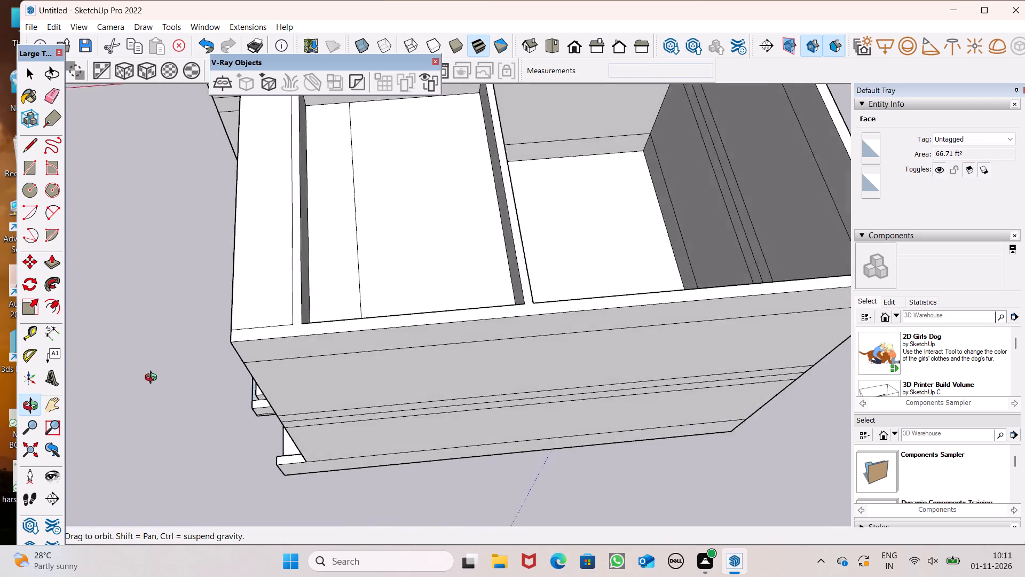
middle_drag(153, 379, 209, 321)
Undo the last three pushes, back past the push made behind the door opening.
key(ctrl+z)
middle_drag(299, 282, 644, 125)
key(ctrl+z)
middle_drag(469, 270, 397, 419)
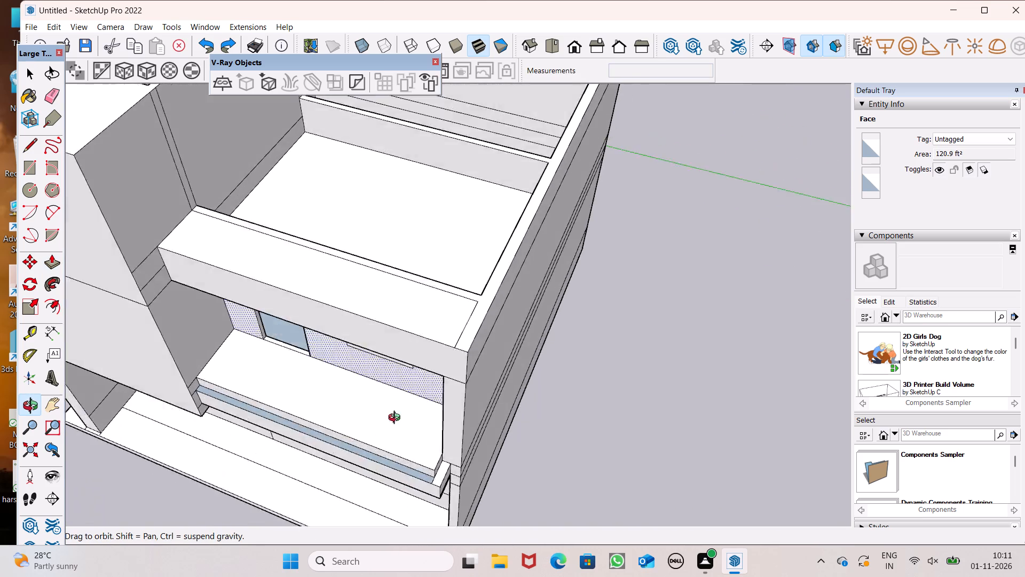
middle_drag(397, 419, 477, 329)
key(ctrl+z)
Push the upper-storey window face 4 1/4" into the wall and check the opening from above.
middle_drag(517, 262, 404, 327)
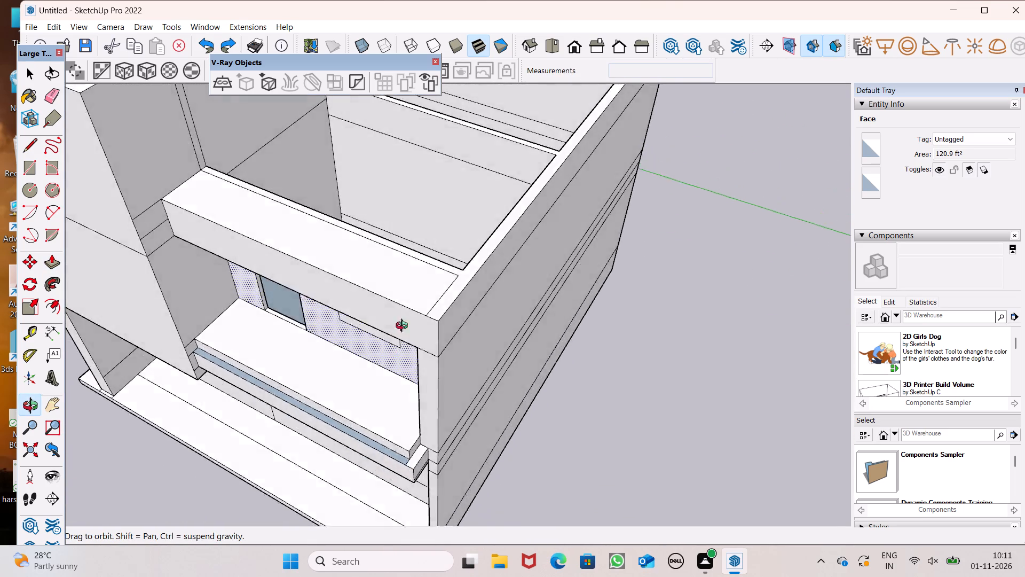
middle_drag(404, 327, 539, 190)
scroll(551, 222, up, 1)
drag(398, 237, 404, 232)
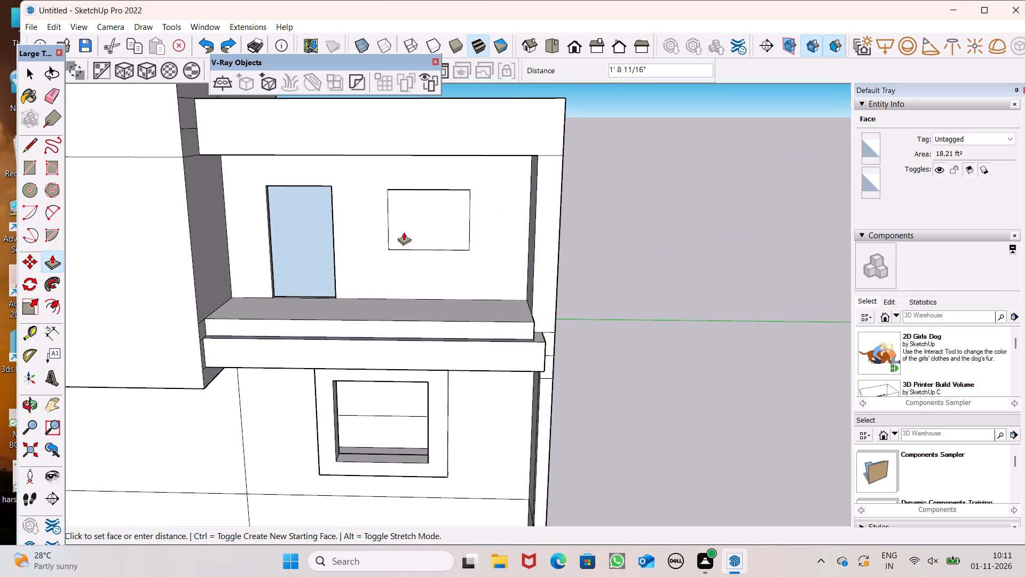
drag(404, 232, 462, 198)
middle_drag(469, 222, 469, 222)
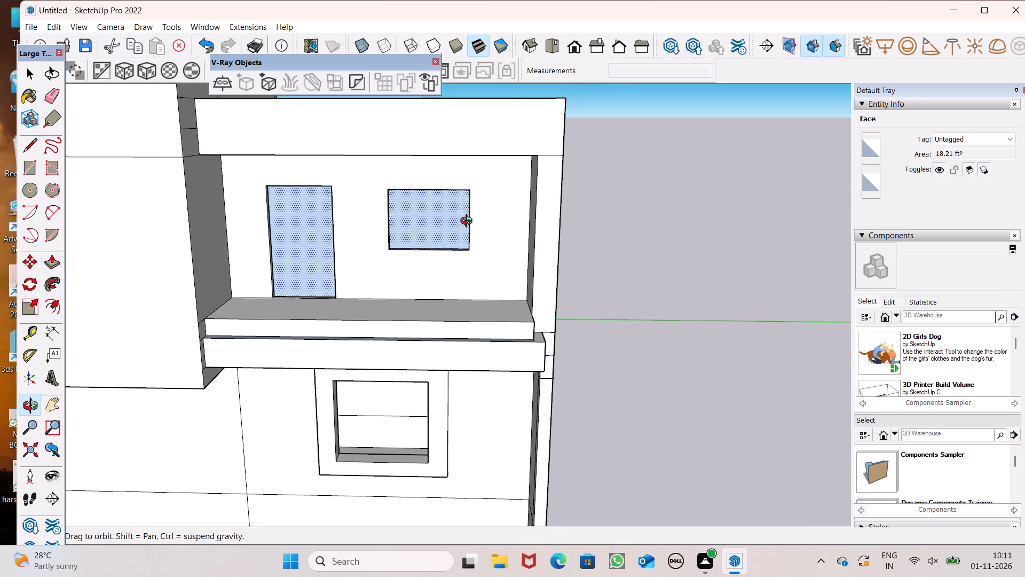
middle_drag(469, 222, 414, 296)
scroll(414, 297, down, 4)
middle_drag(414, 292, 0, 449)
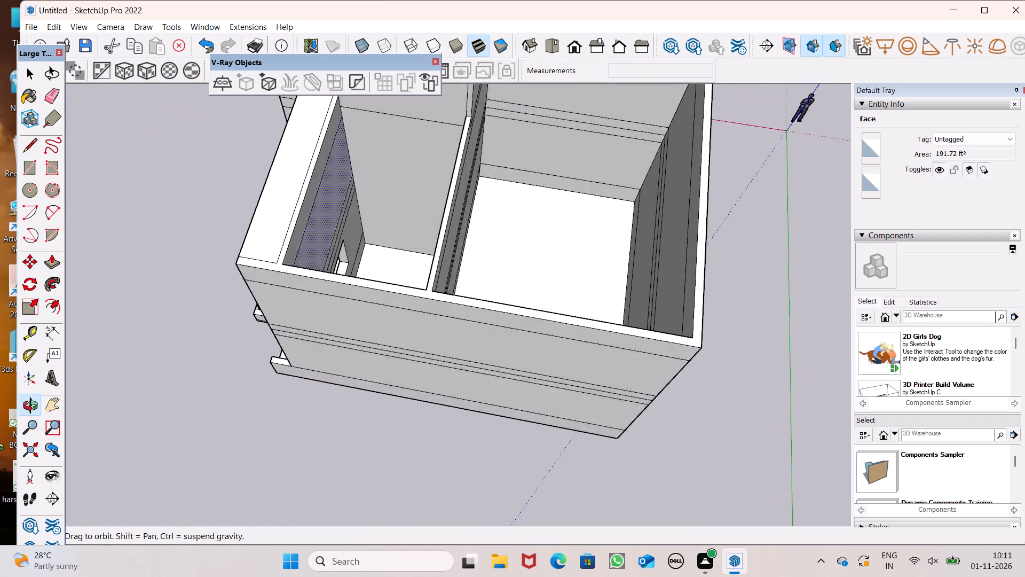
middle_drag(0, 449, 530, 246)
scroll(367, 281, up, 6)
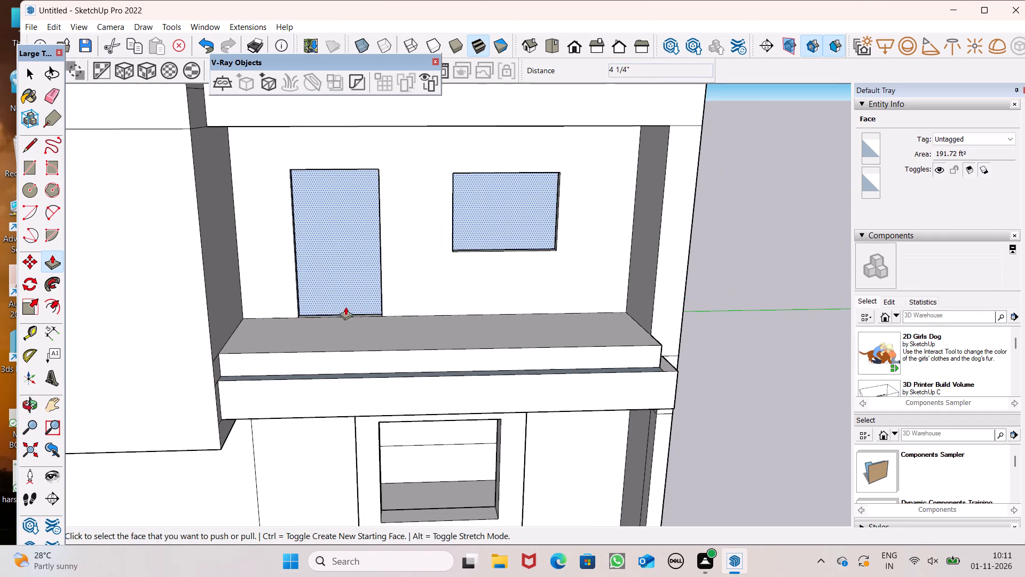
Push the blue face behind the upper door and window openings 12' 9 1/4" back into the building.
drag(328, 303, 340, 215)
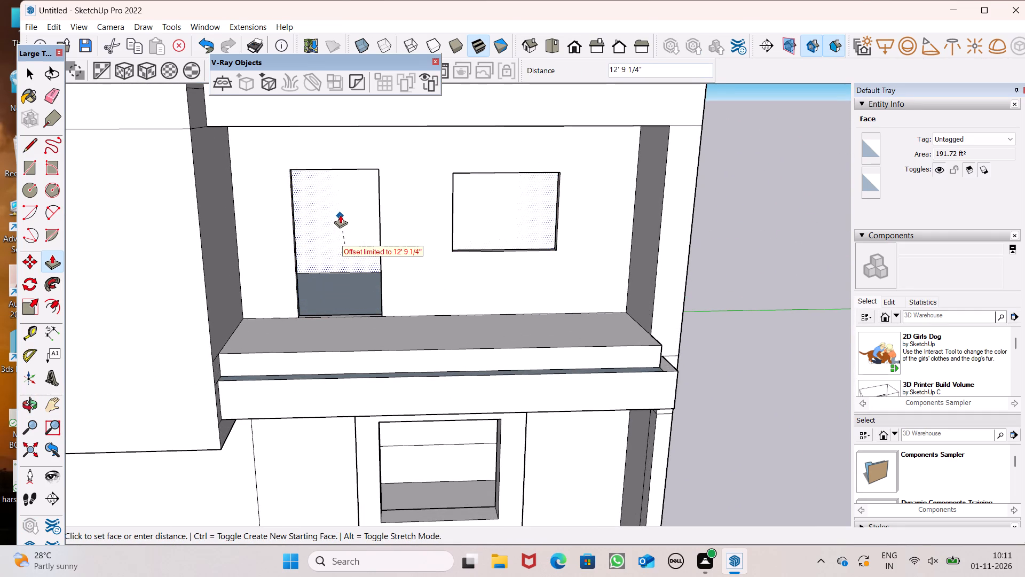
drag(340, 215, 357, 198)
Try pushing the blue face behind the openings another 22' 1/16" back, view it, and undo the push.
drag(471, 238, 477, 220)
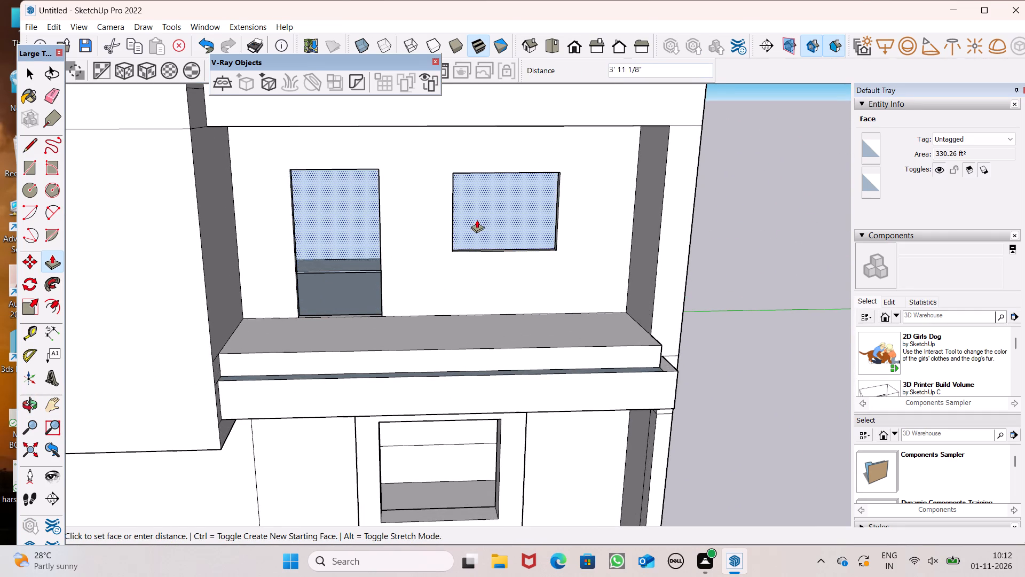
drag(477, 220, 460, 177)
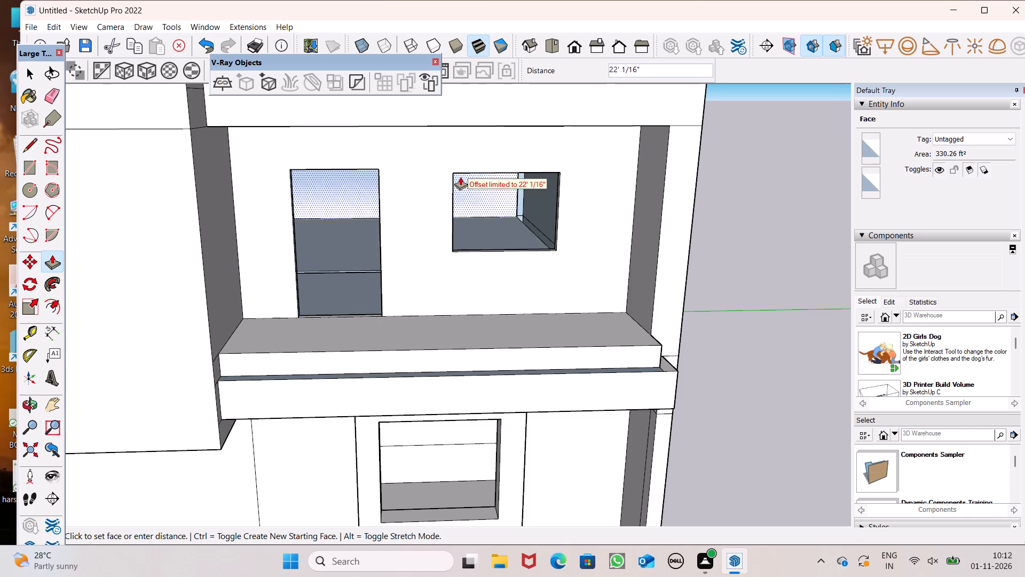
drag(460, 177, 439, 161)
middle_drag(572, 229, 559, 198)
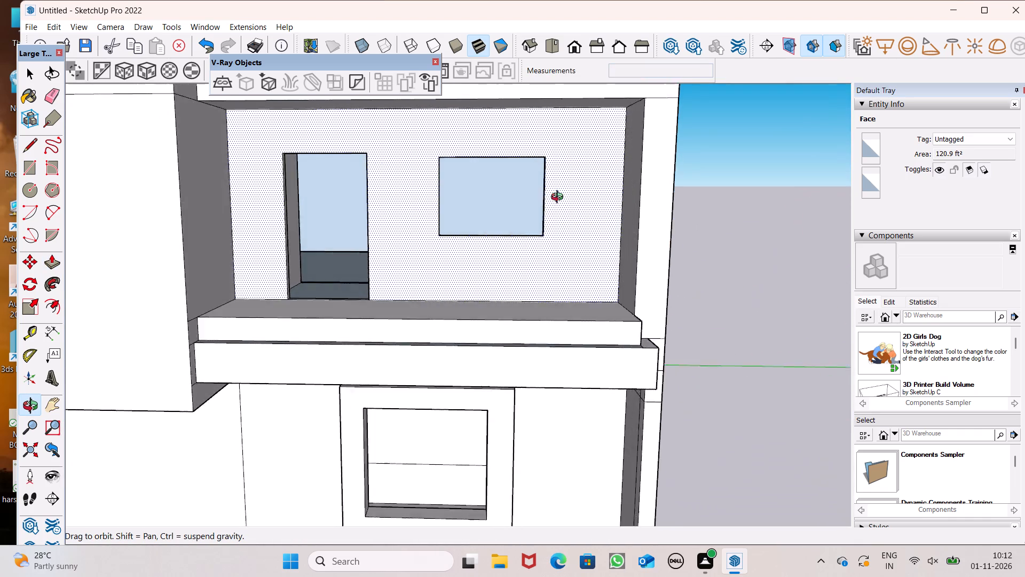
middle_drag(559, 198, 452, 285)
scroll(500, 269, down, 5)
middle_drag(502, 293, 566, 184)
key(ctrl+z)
Push/Pull the large blue interior face seen through the upper window by 10 1/8".
middle_drag(559, 203, 508, 258)
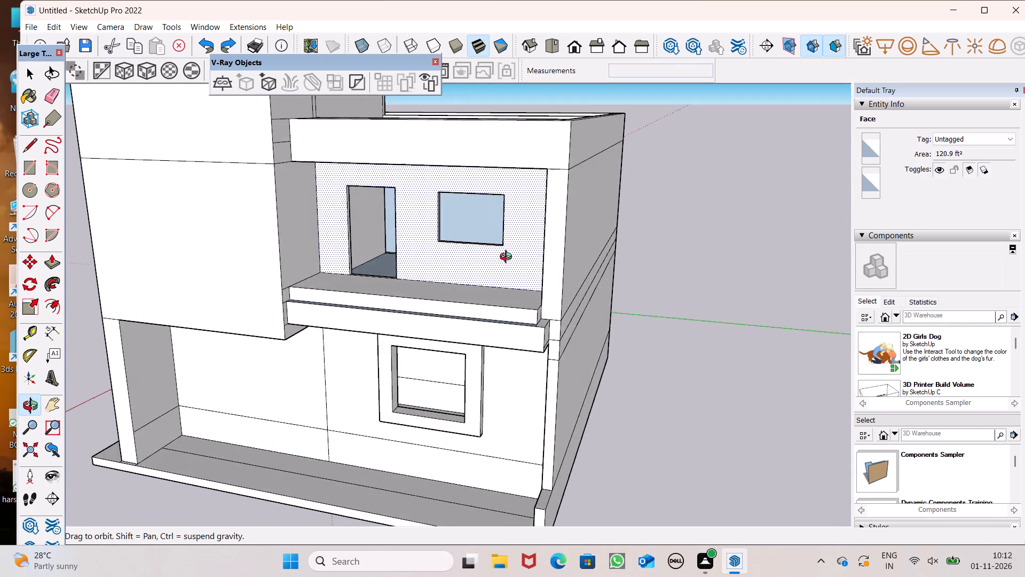
middle_drag(508, 258, 669, 302)
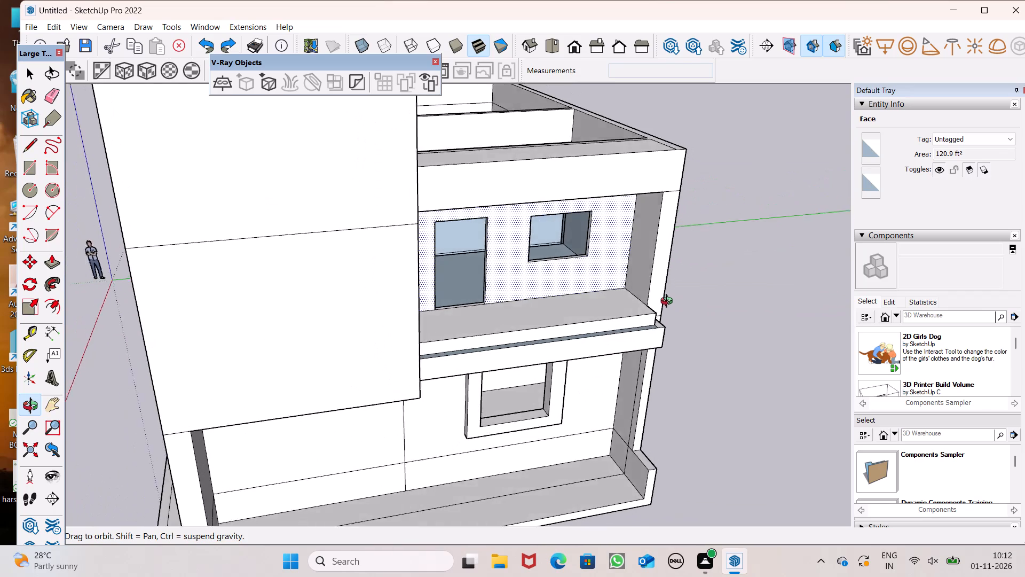
middle_drag(669, 302, 635, 292)
scroll(575, 278, up, 7)
scroll(543, 205, up, 8)
middle_drag(546, 232, 538, 284)
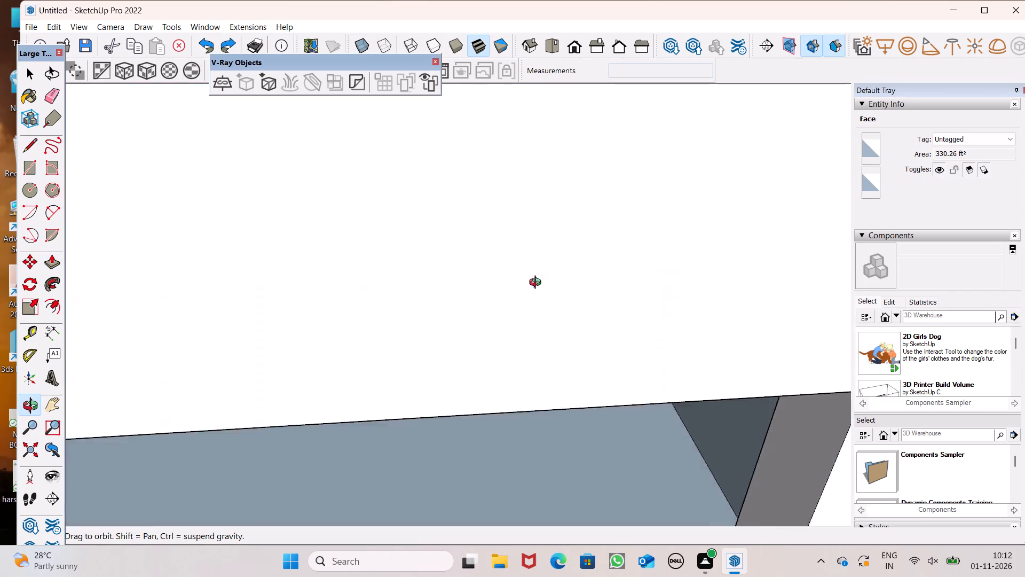
middle_drag(538, 284, 541, 235)
scroll(566, 280, up, 8)
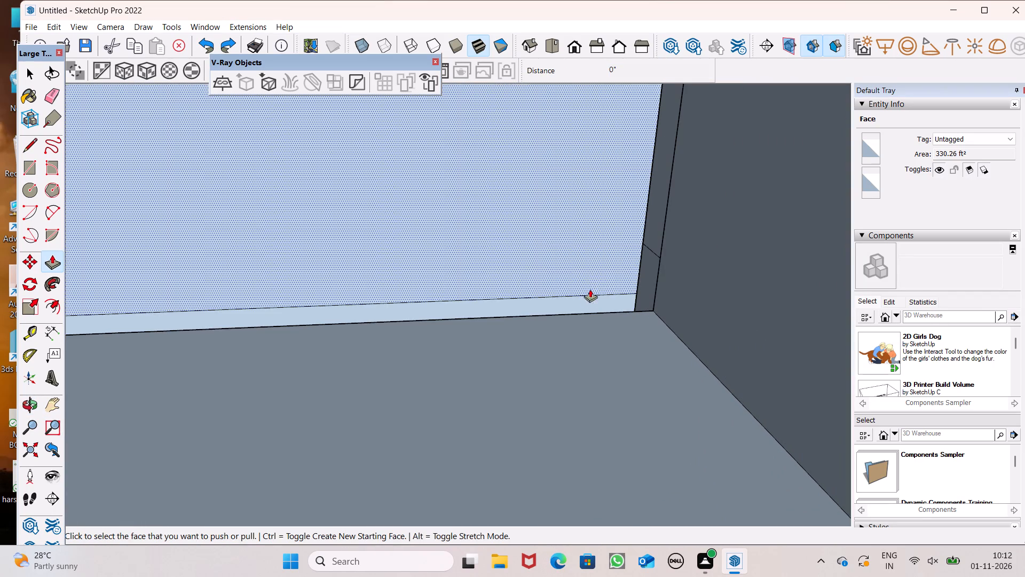
drag(597, 276, 689, 215)
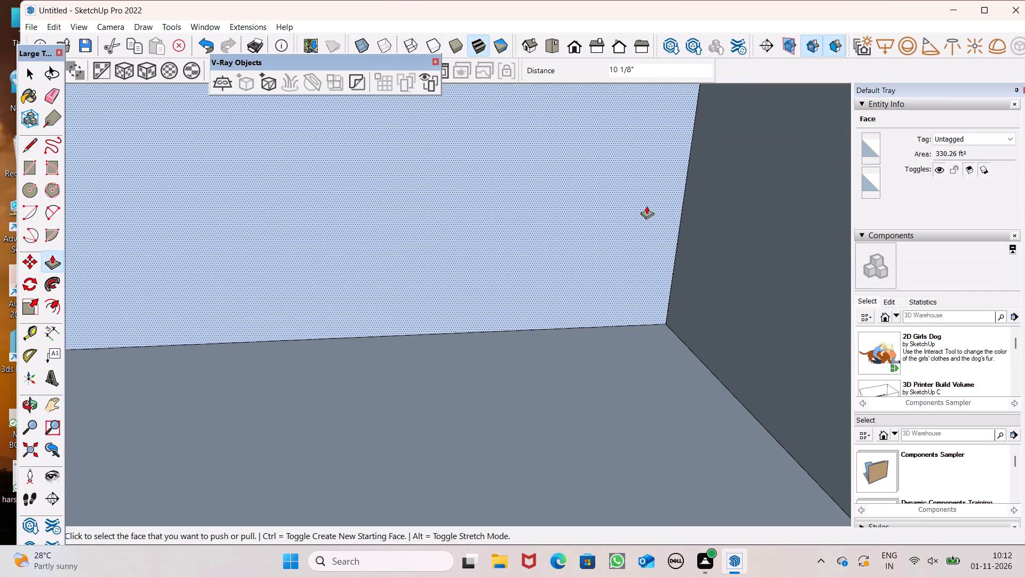
scroll(633, 212, down, 5)
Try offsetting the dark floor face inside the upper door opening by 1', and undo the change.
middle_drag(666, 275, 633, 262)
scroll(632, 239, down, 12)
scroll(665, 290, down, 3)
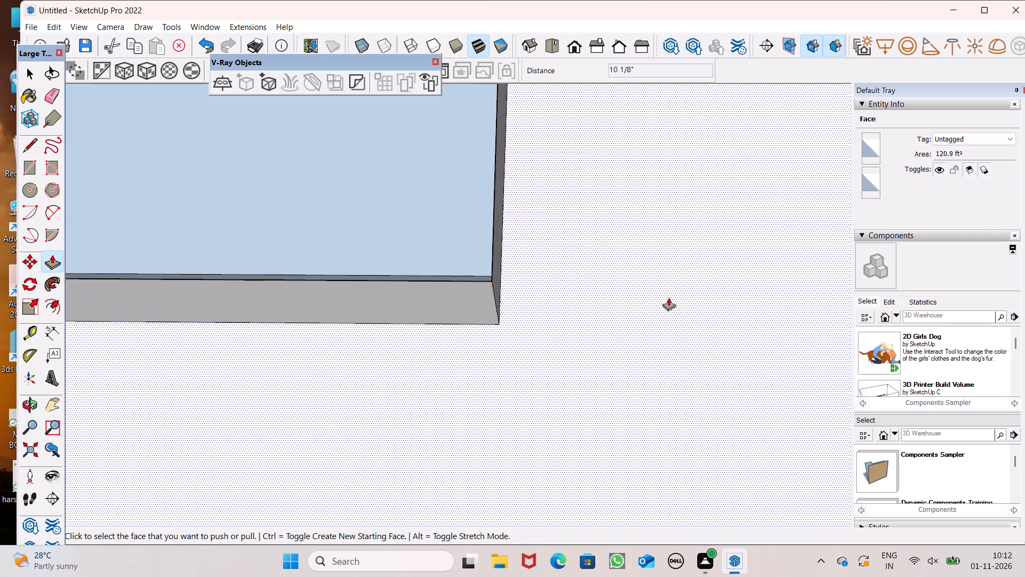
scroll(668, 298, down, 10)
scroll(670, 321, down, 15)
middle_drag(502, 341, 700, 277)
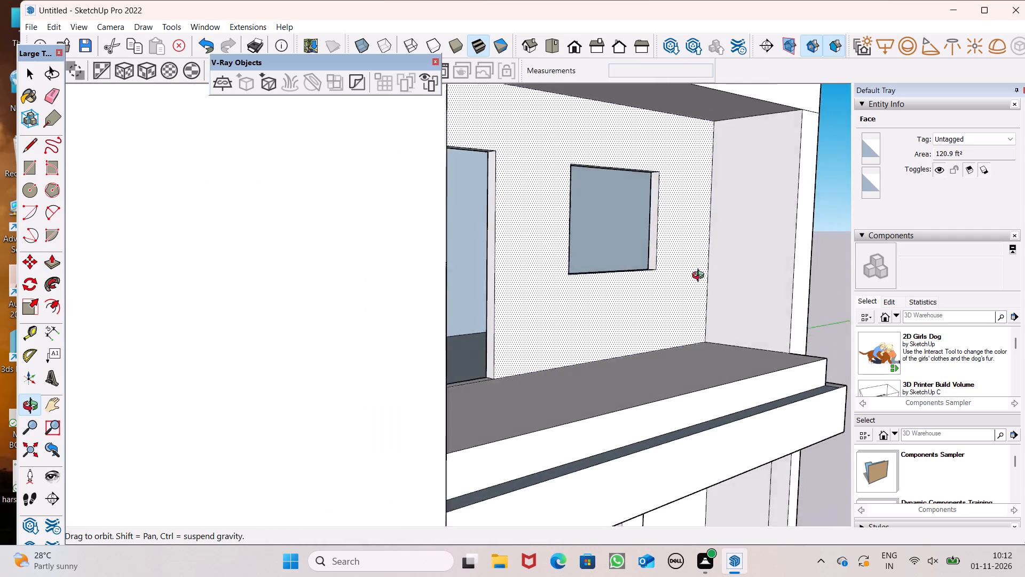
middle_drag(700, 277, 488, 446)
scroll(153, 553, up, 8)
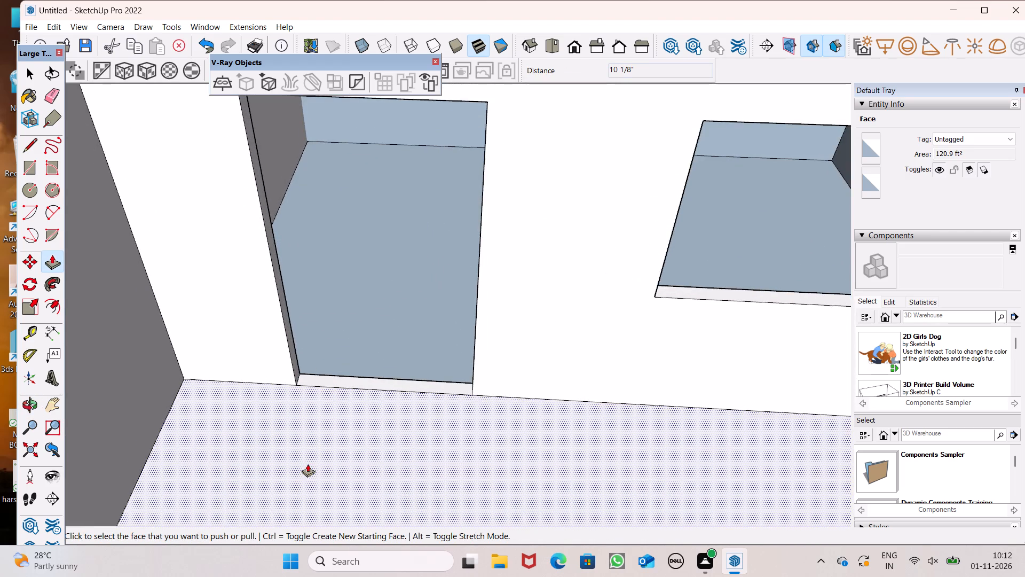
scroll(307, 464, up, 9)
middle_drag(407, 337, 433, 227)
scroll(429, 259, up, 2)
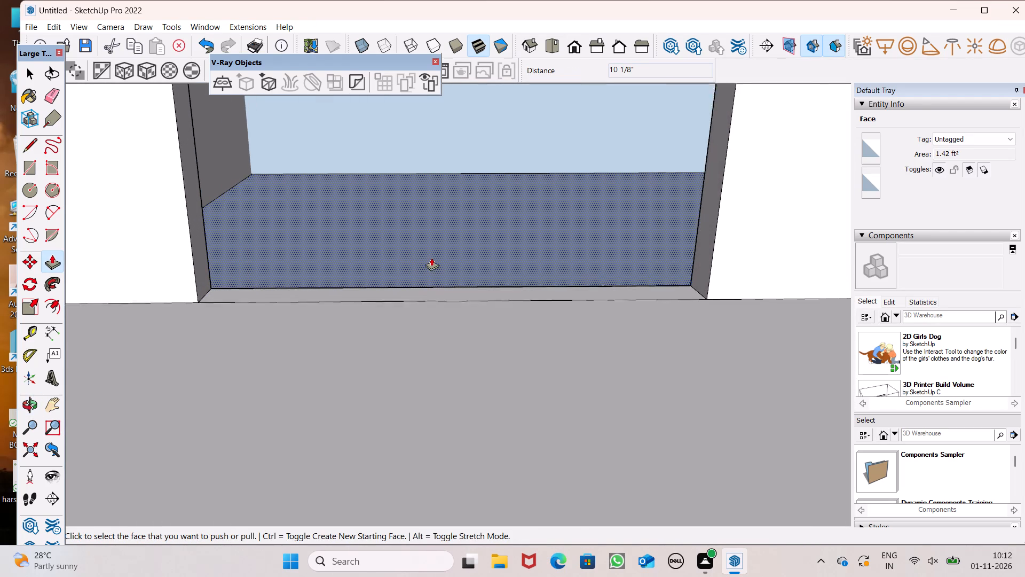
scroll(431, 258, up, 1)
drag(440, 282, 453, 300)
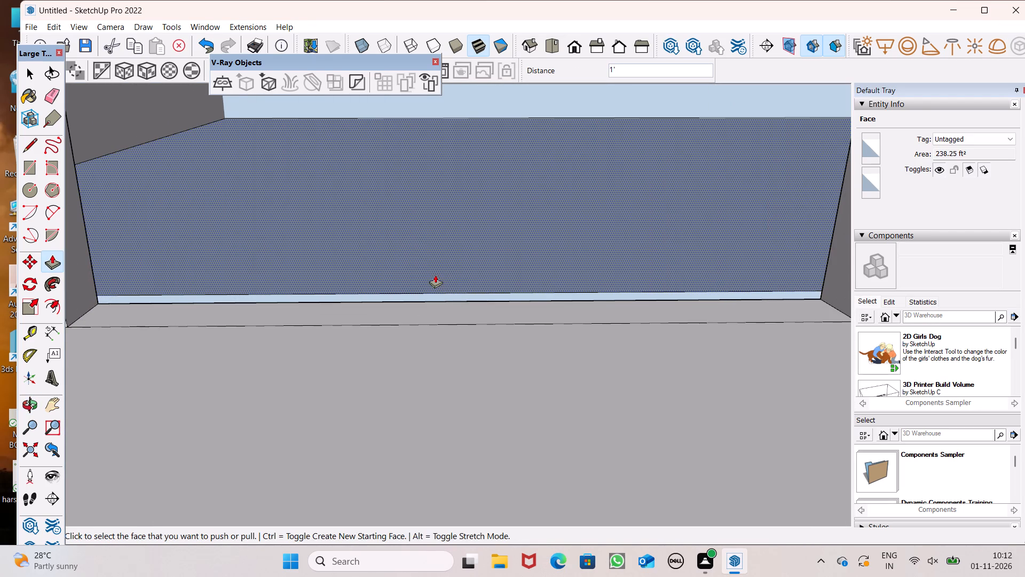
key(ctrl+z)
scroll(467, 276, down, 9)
Paint the blue back face and the dark floor inside the upper openings with Color M00.
key(space)
scroll(458, 273, down, 7)
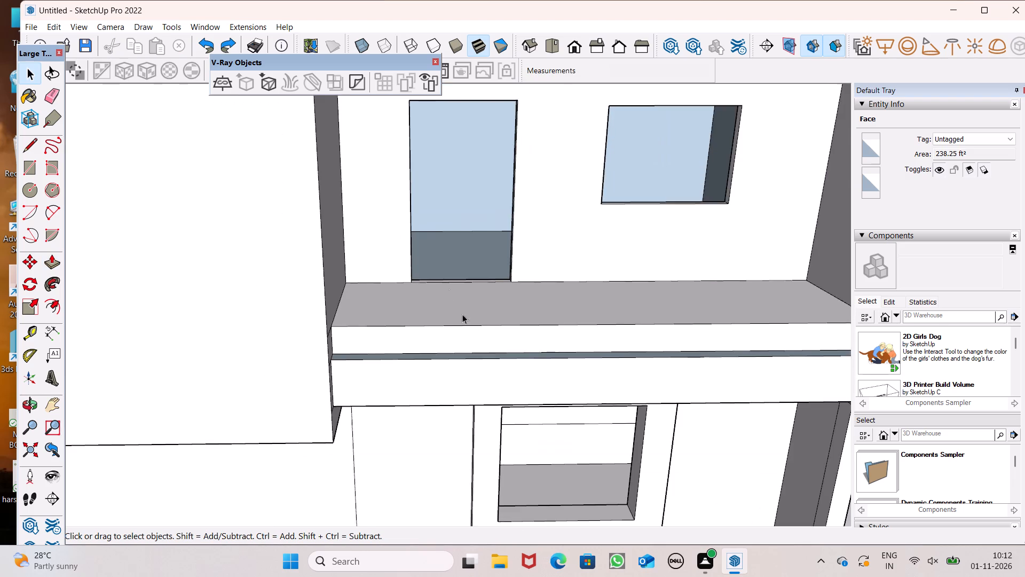
scroll(1023, 377, down, 1)
scroll(904, 336, down, 15)
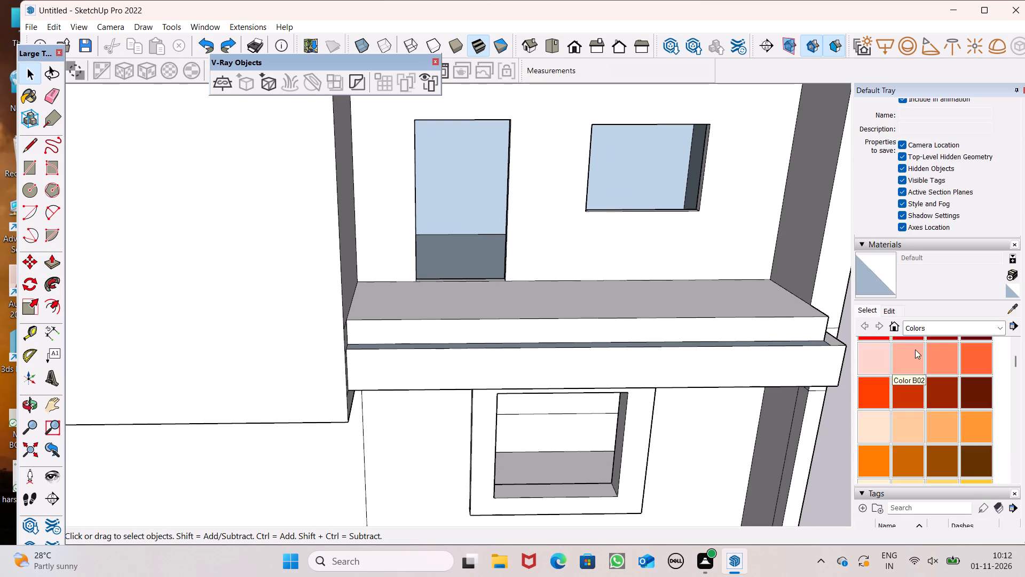
scroll(919, 361, down, 11)
drag(871, 405, 871, 400)
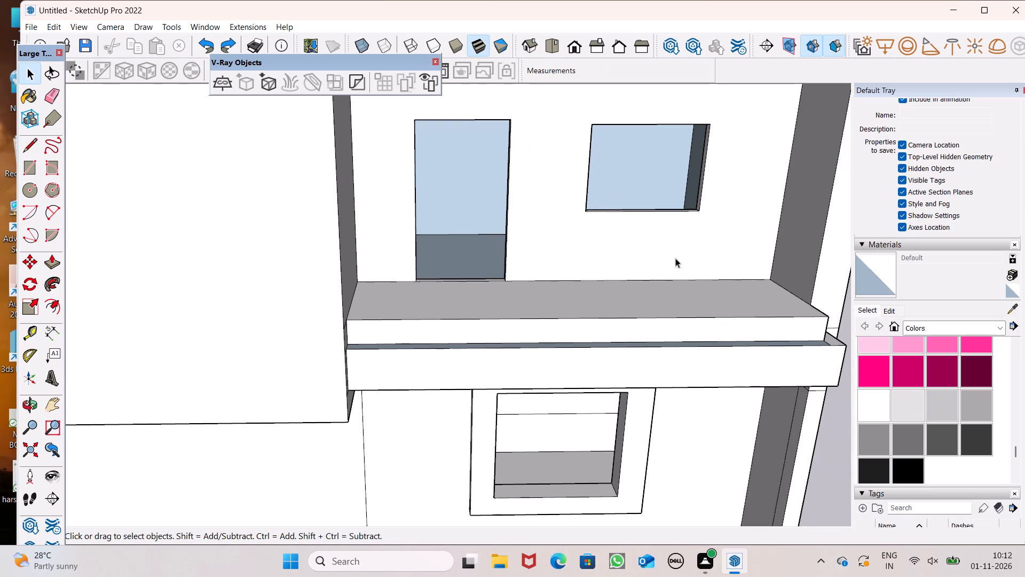
click(482, 198)
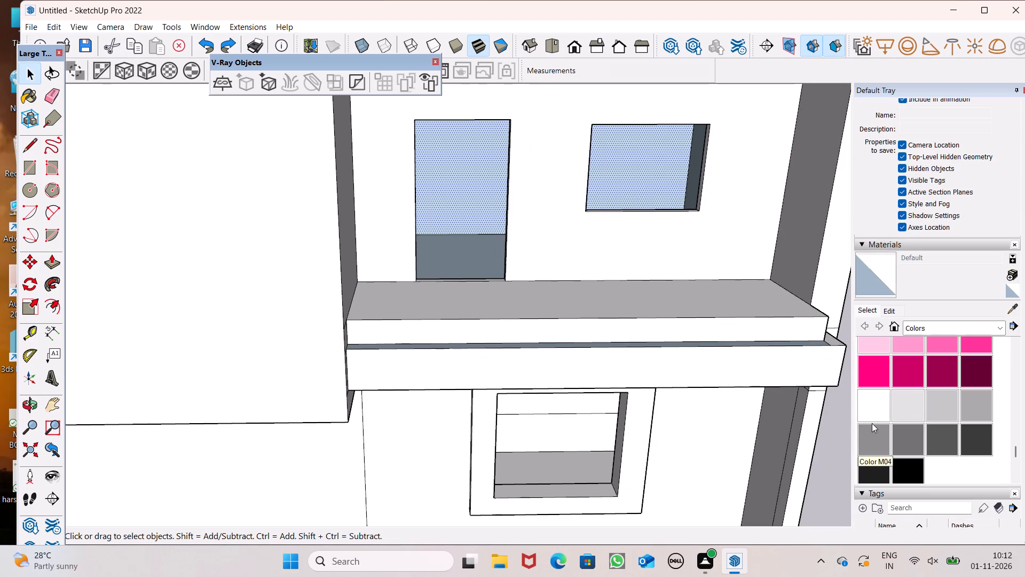
click(872, 423)
click(881, 408)
click(452, 220)
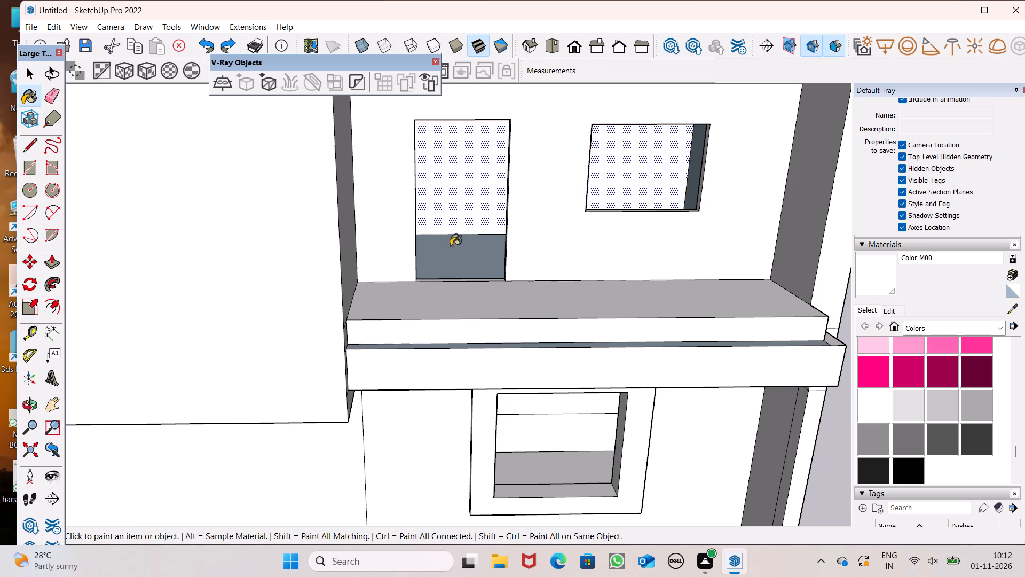
click(451, 246)
Paint the interior face seen from below through the upper door opening with Color M00.
middle_drag(504, 308, 406, 268)
scroll(439, 299, down, 6)
middle_drag(483, 297, 531, 79)
scroll(476, 162, up, 7)
click(439, 164)
scroll(443, 166, down, 8)
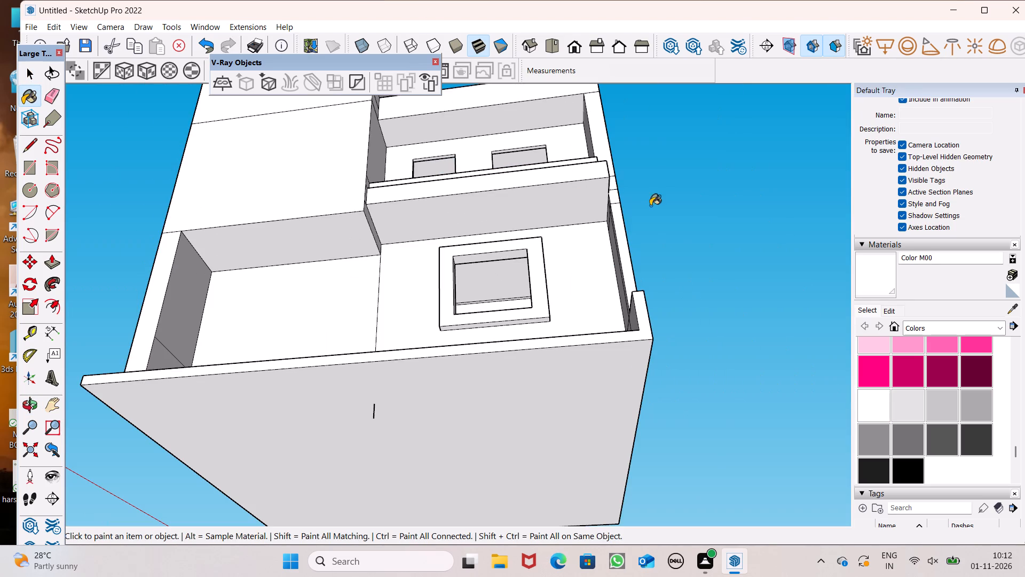
key(space)
click(687, 211)
Paint the narrow blue strip along the floor edge inside the upper room with Color M00.
middle_drag(462, 147, 325, 510)
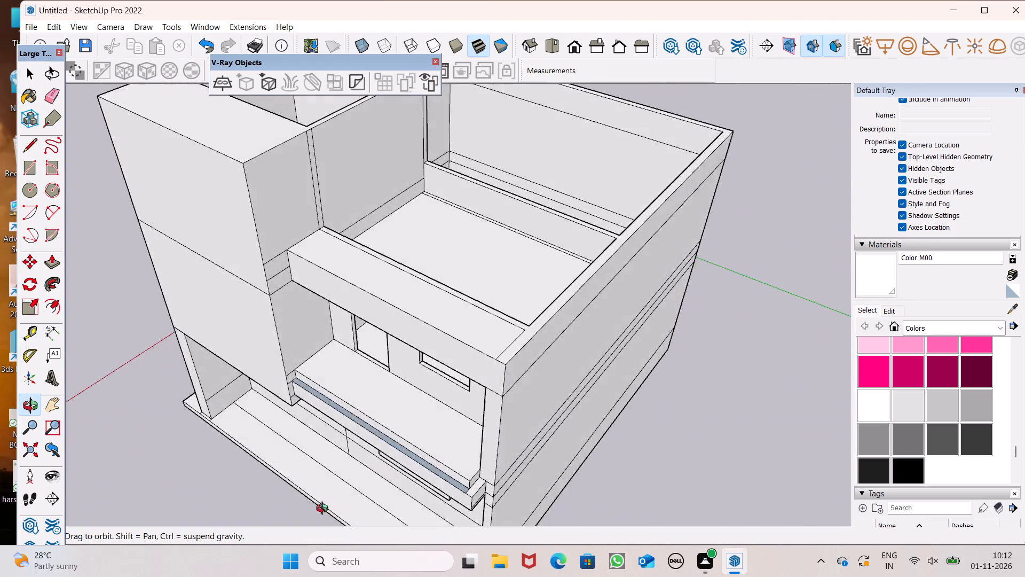
middle_drag(325, 510, 307, 509)
scroll(332, 343, up, 7)
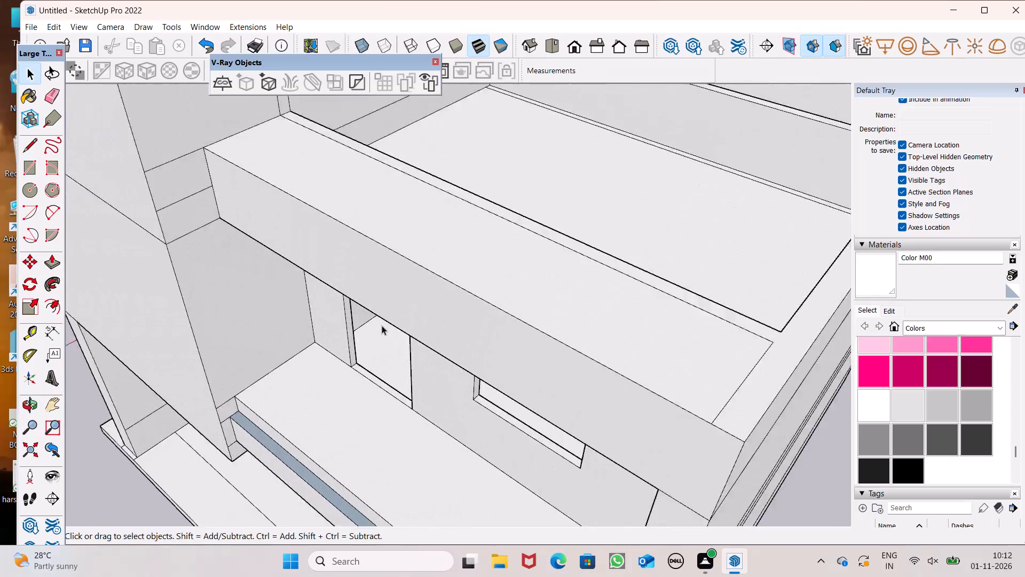
scroll(382, 325, up, 2)
scroll(366, 417, up, 8)
scroll(403, 383, up, 10)
scroll(604, 264, down, 7)
scroll(582, 285, up, 1)
middle_drag(582, 286, 258, 286)
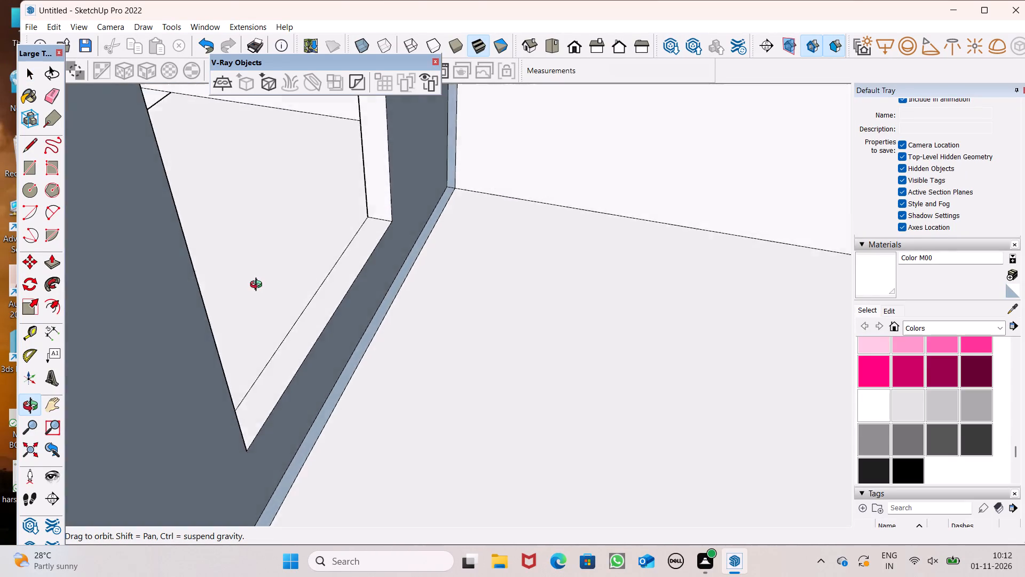
middle_drag(258, 286, 247, 246)
middle_click(247, 243)
middle_drag(246, 236, 246, 231)
click(877, 284)
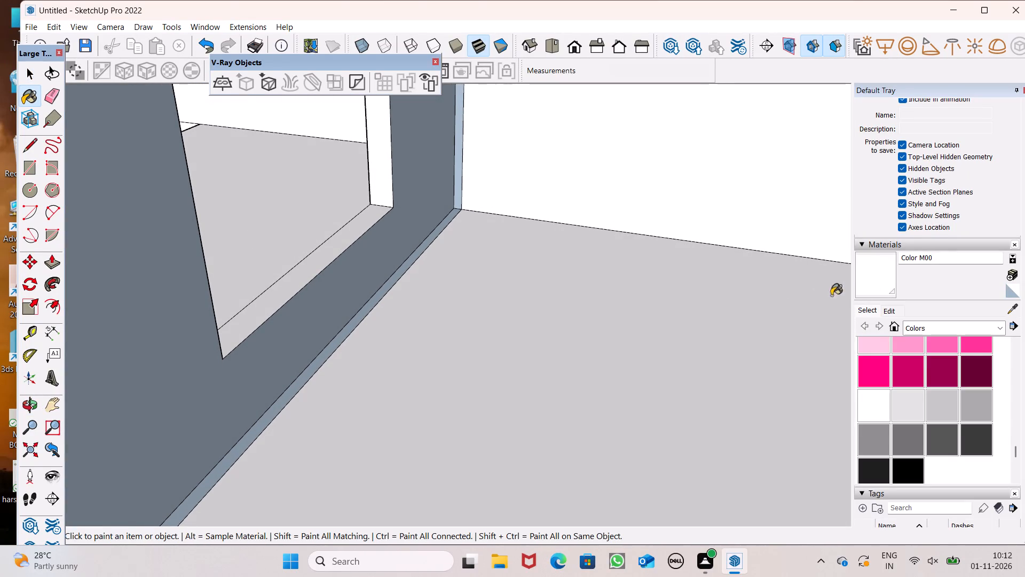
click(384, 291)
scroll(476, 283, down, 2)
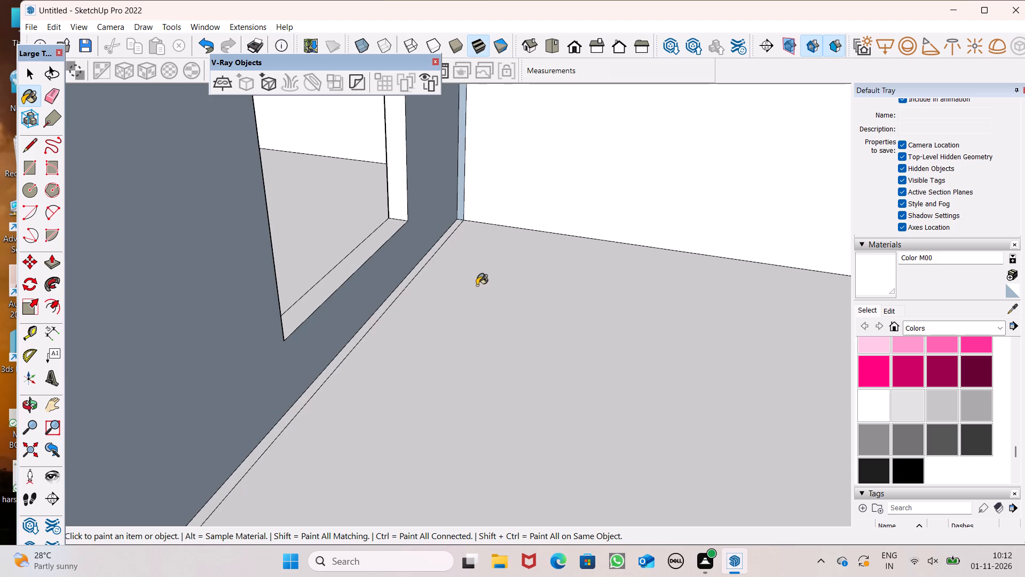
Push/Pull the narrow strip and the adjoining floor face inside the upper room up by 1'.
middle_drag(524, 298, 734, 265)
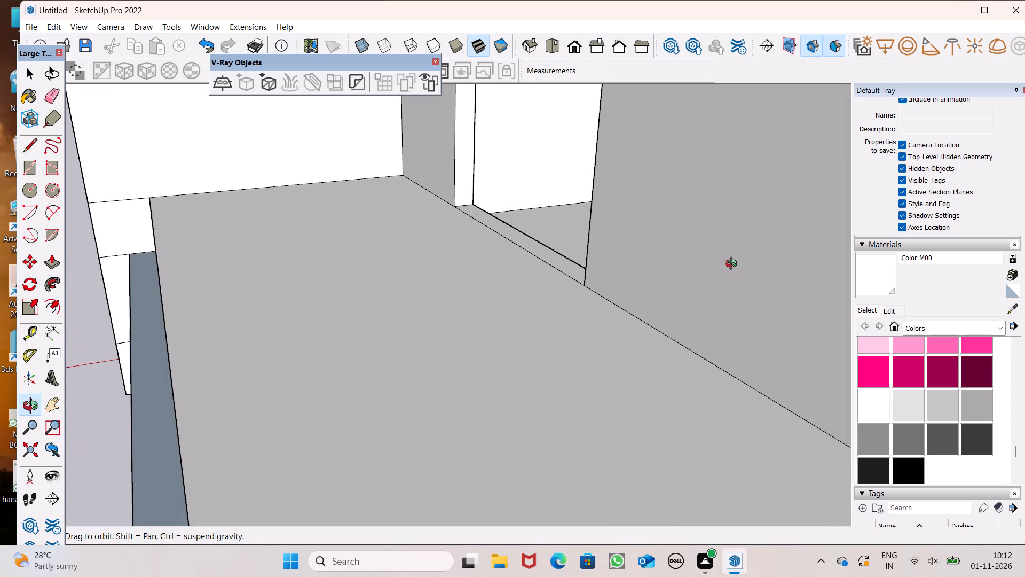
middle_drag(734, 265, 496, 311)
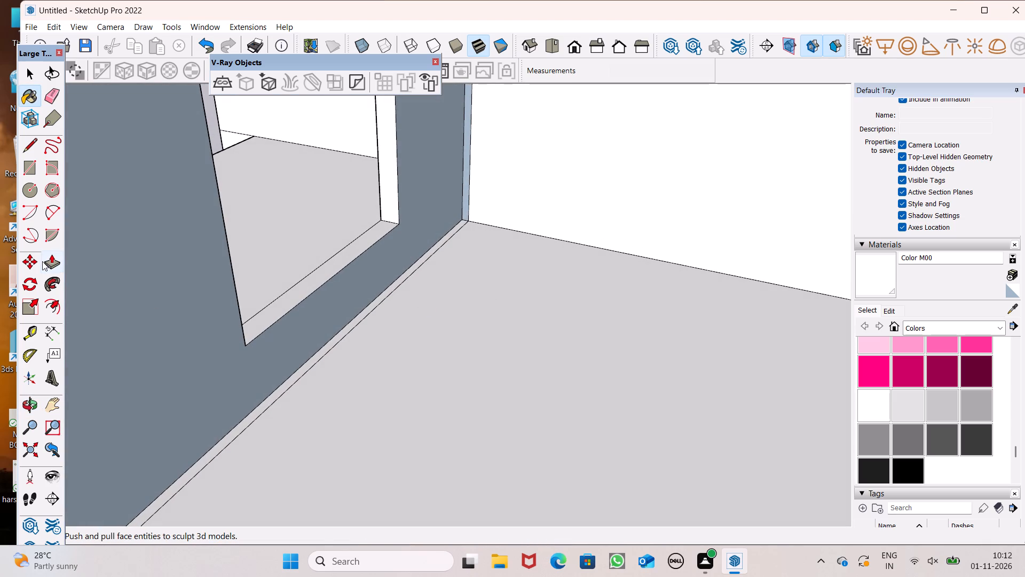
click(48, 265)
drag(359, 318, 354, 309)
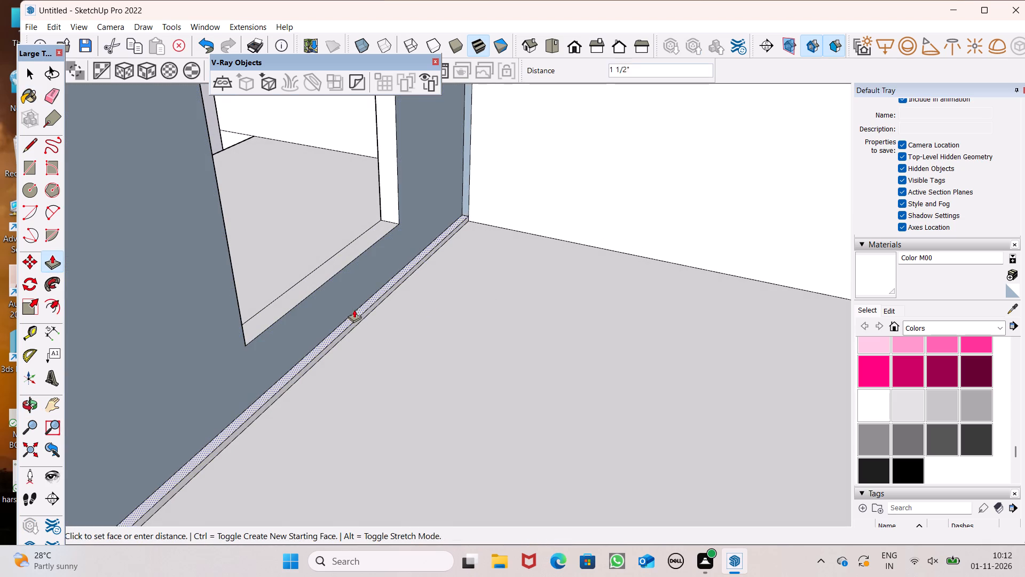
drag(354, 309, 311, 293)
drag(409, 342, 334, 298)
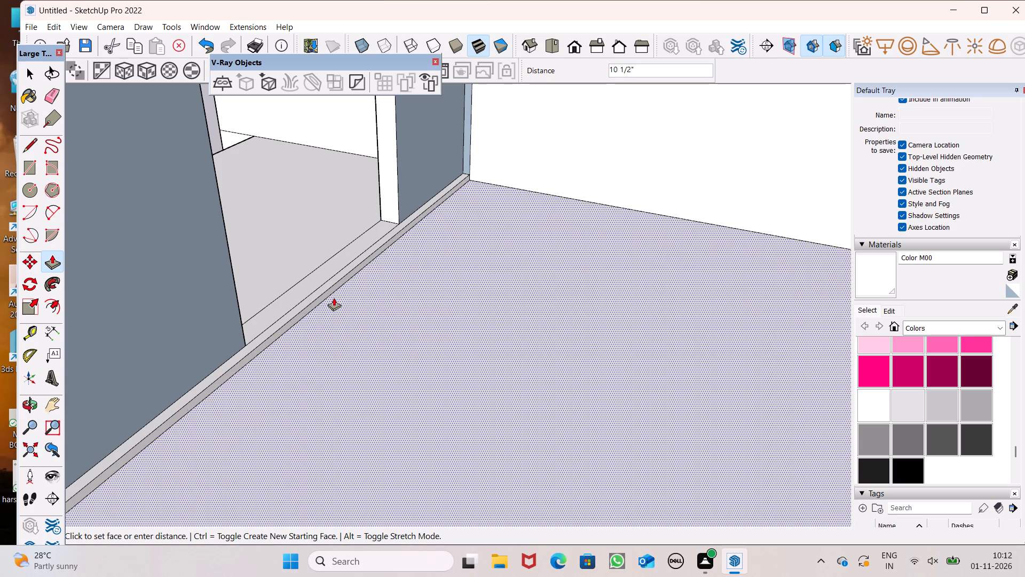
drag(334, 298, 328, 291)
Examine the balcony ledge, the upper openings and the framed ground-floor window from outside.
scroll(413, 319, down, 5)
middle_drag(504, 379, 802, 283)
scroll(286, 346, down, 3)
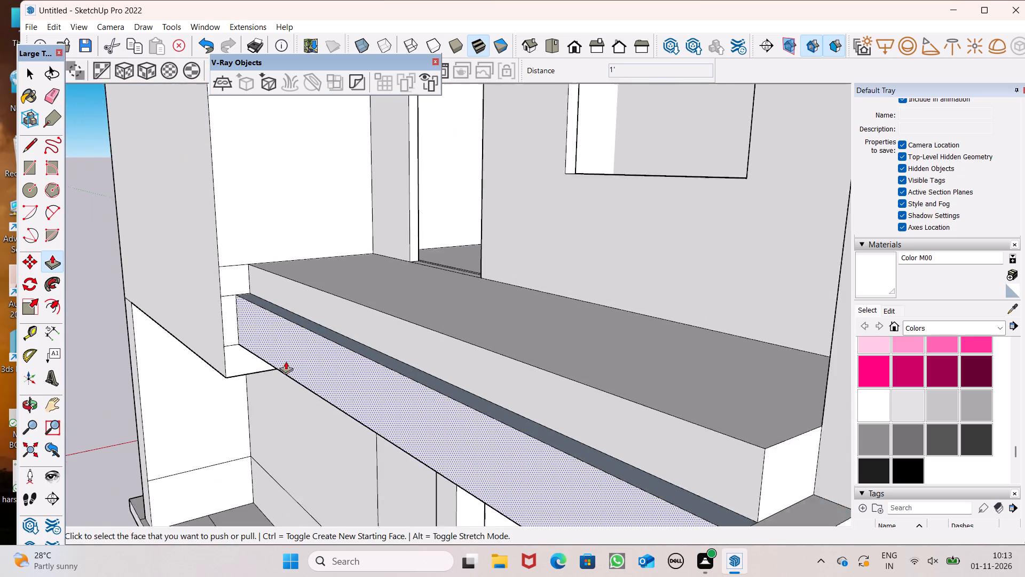
scroll(286, 361, down, 2)
middle_drag(231, 445, 473, 286)
scroll(325, 299, down, 6)
middle_drag(487, 355, 459, 487)
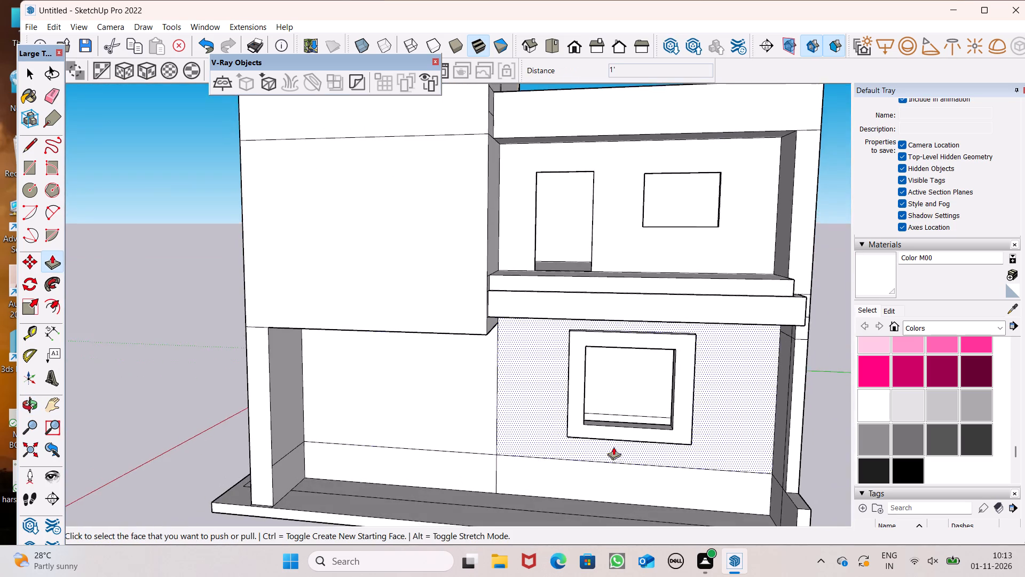
scroll(614, 441, up, 8)
scroll(194, 227, down, 8)
middle_drag(495, 332, 388, 266)
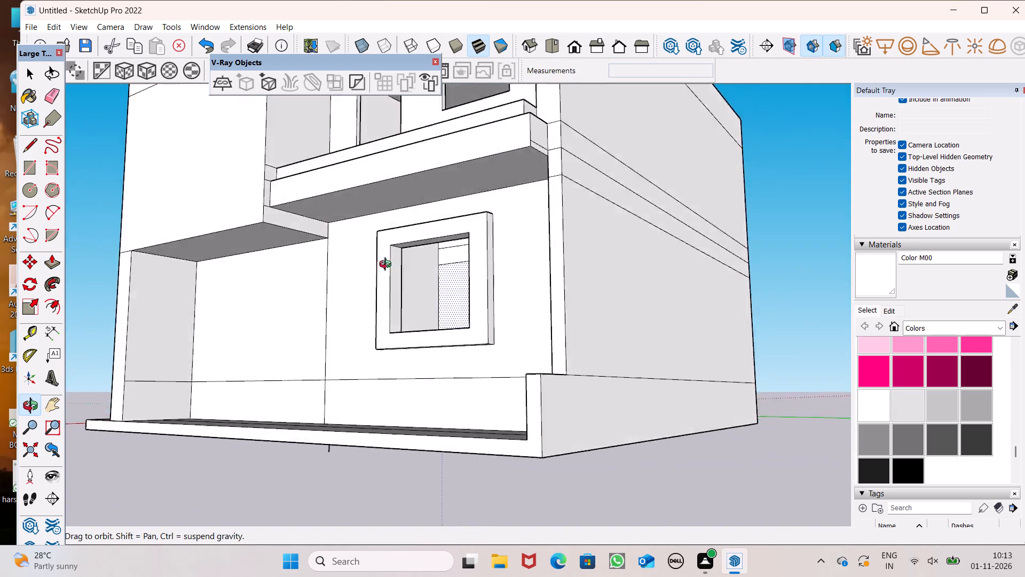
middle_drag(388, 266, 488, 351)
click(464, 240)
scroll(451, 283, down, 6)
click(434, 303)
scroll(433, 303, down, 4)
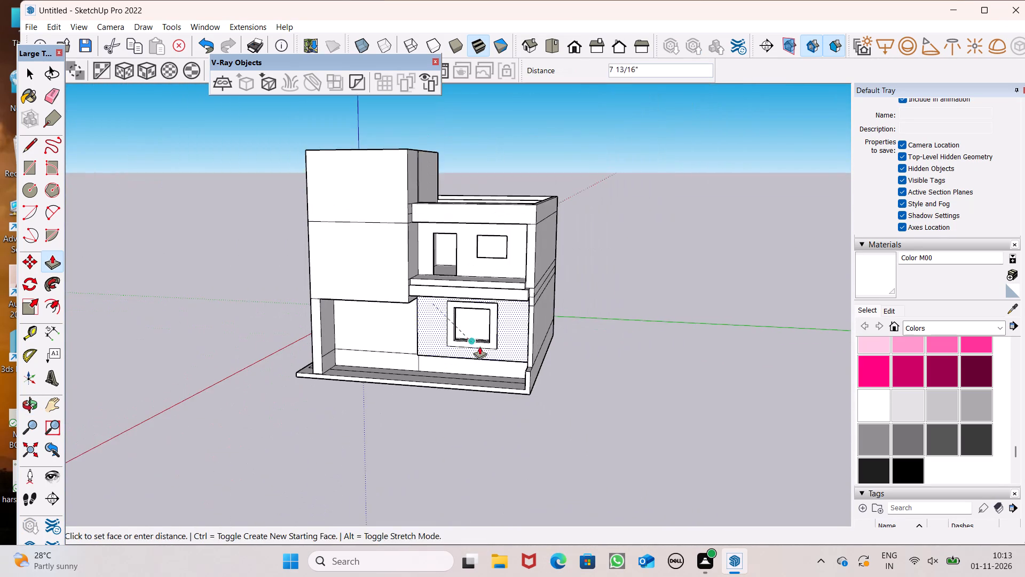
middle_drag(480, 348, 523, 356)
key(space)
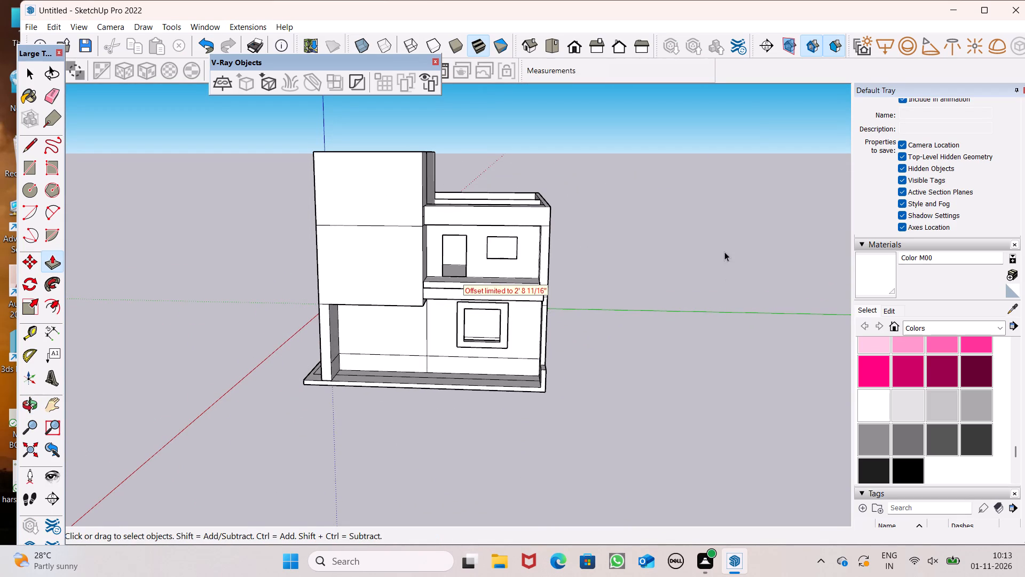
Erase the horizontal edge crossing the front face of the tall projecting block.
scroll(548, 255, up, 5)
middle_drag(393, 284, 359, 333)
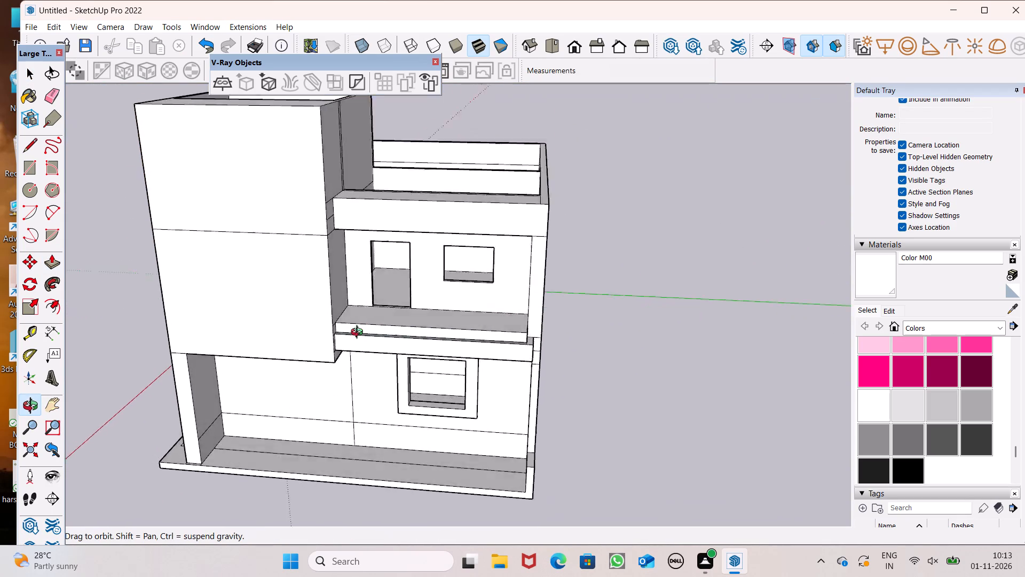
middle_drag(359, 333, 382, 347)
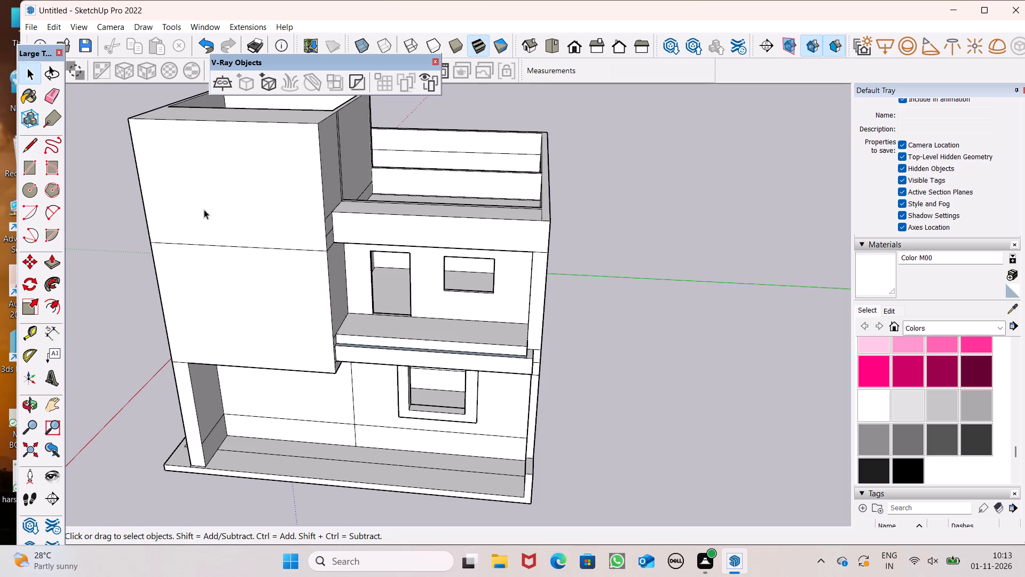
scroll(204, 208, down, 4)
middle_drag(282, 277, 448, 222)
scroll(451, 222, up, 1)
scroll(489, 164, down, 4)
middle_drag(498, 206, 435, 199)
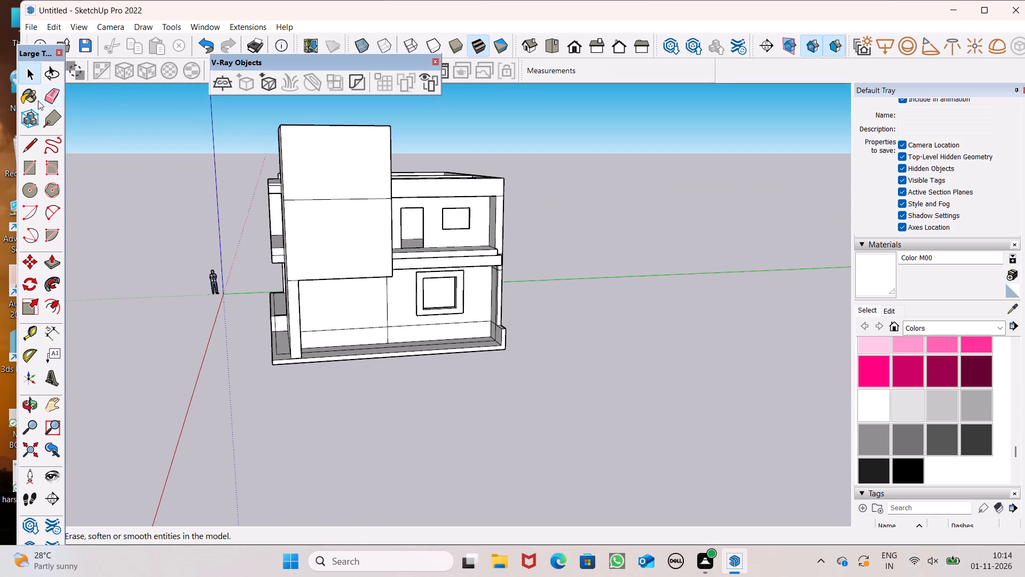
click(48, 99)
scroll(578, 136, down, 2)
drag(388, 189, 388, 198)
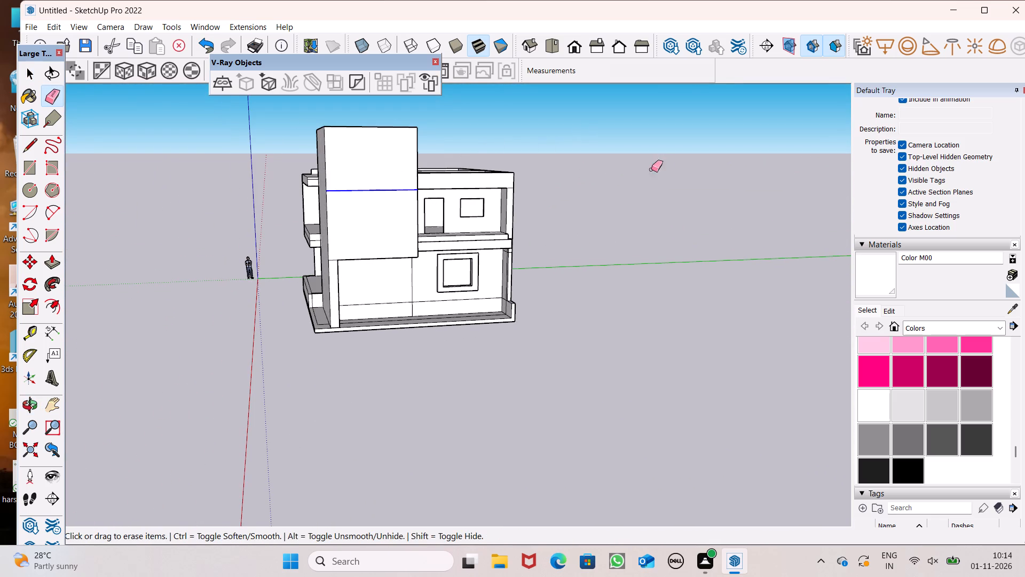
Draw an upright rectangle about 16' 8" by 9' 5" on the front face of the tall projecting block.
middle_drag(662, 186, 635, 217)
scroll(758, 123, down, 4)
middle_drag(739, 146, 702, 120)
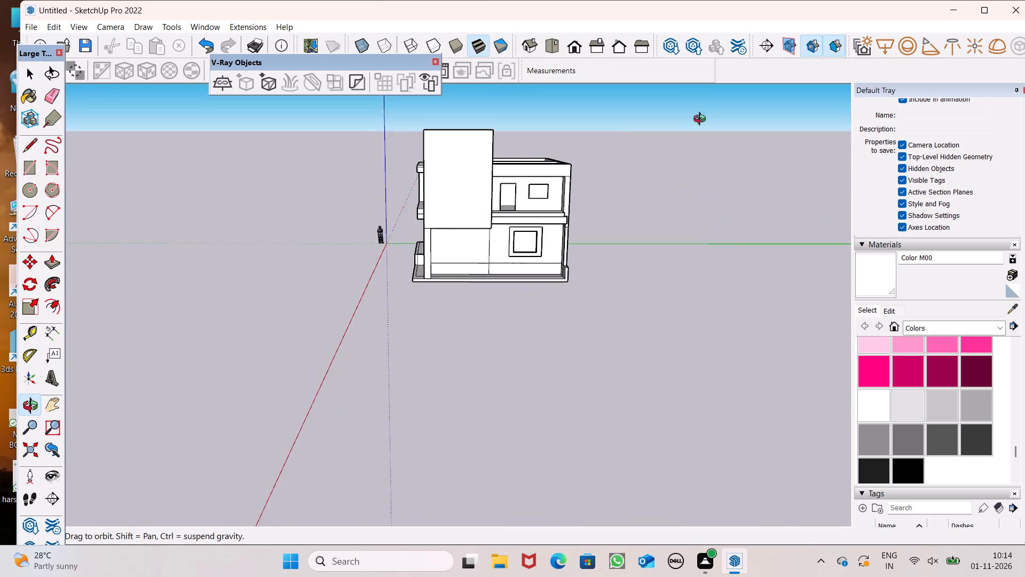
middle_drag(702, 120, 699, 107)
scroll(517, 131, up, 8)
scroll(526, 139, down, 7)
scroll(443, 179, up, 6)
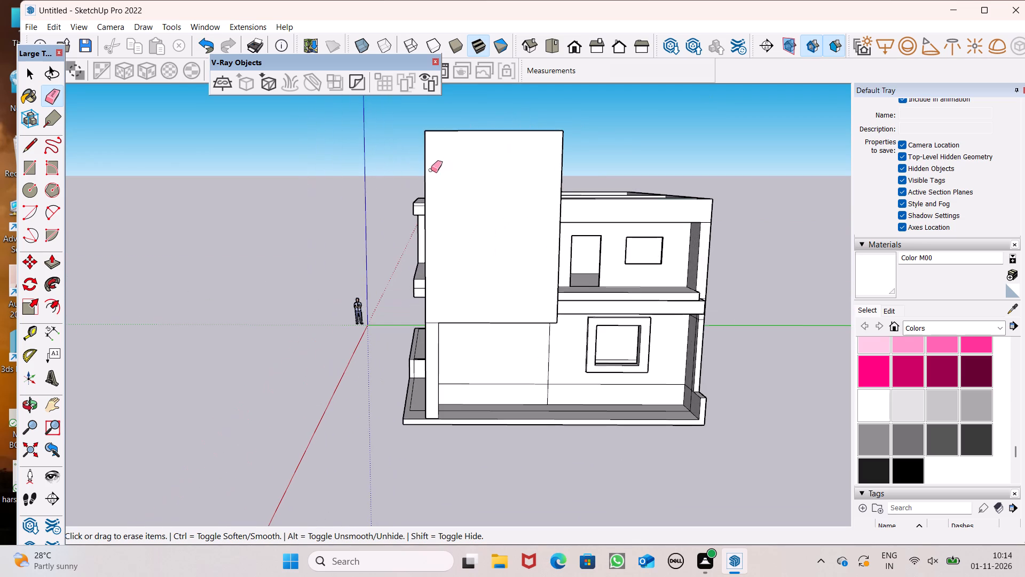
click(34, 166)
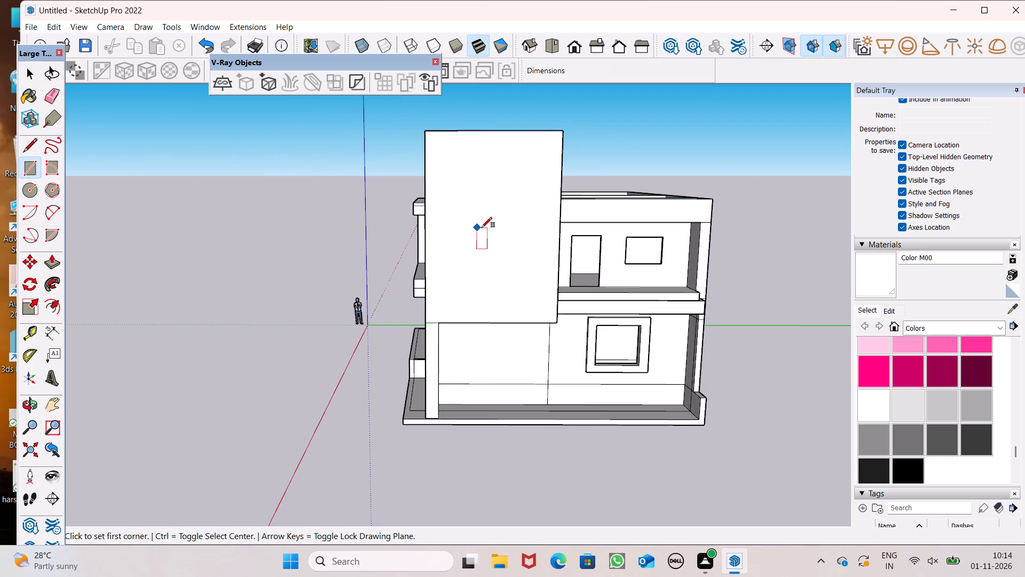
scroll(479, 209, up, 6)
scroll(471, 176, down, 6)
scroll(504, 144, up, 2)
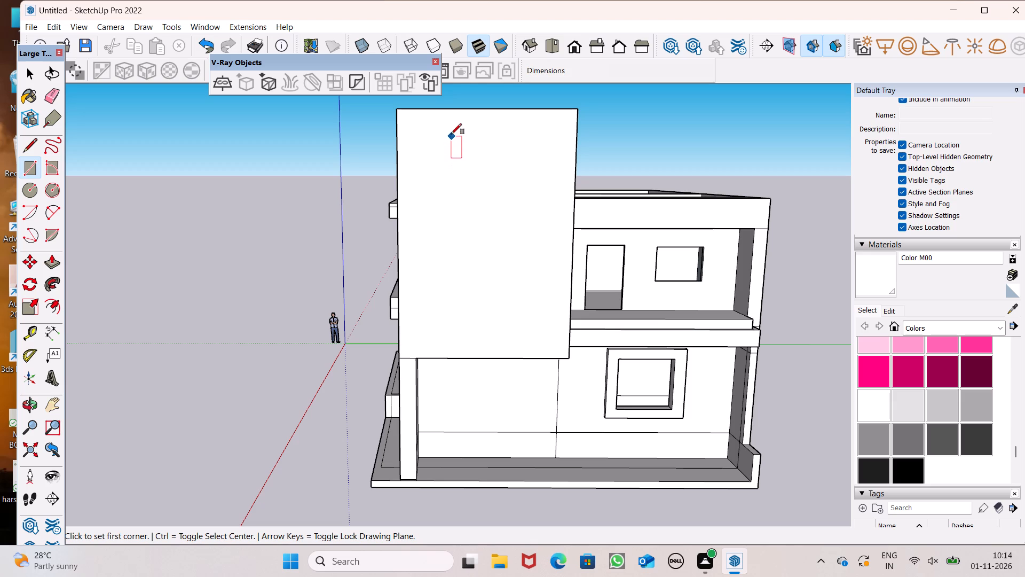
scroll(448, 129, down, 1)
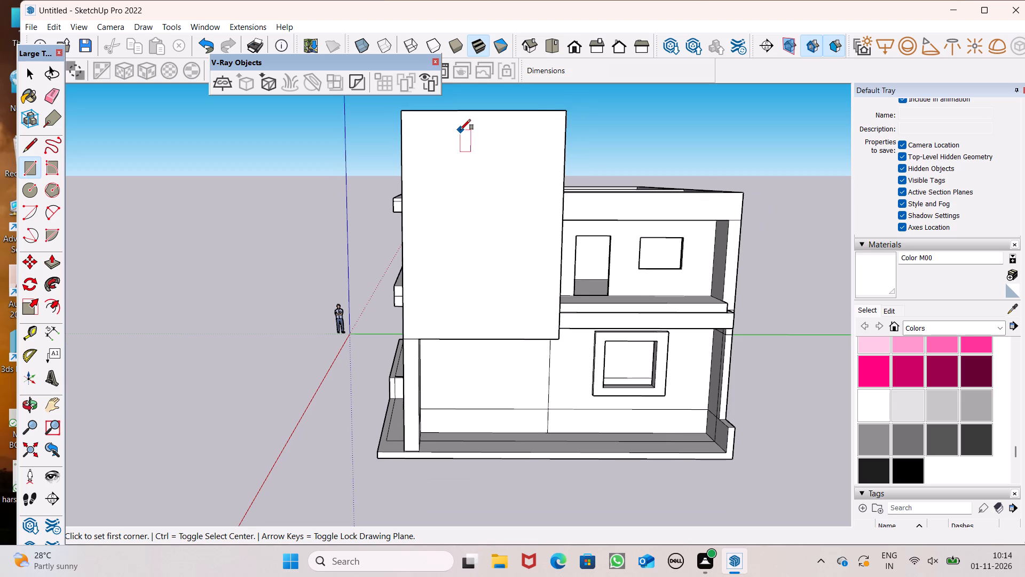
scroll(460, 130, up, 1)
scroll(452, 131, down, 1)
middle_drag(501, 170, 506, 175)
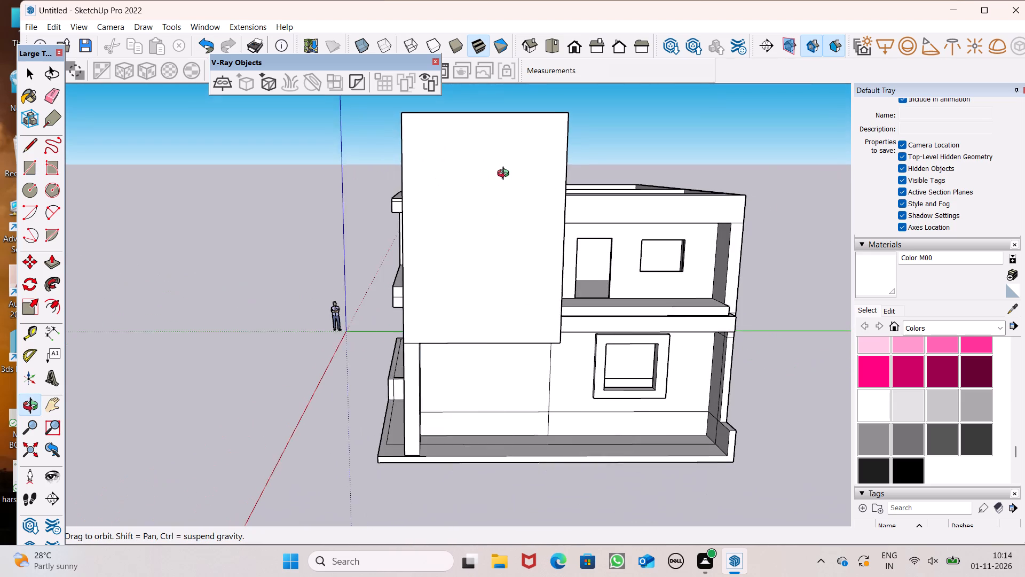
middle_drag(506, 175, 506, 175)
scroll(472, 157, down, 1)
scroll(541, 203, up, 1)
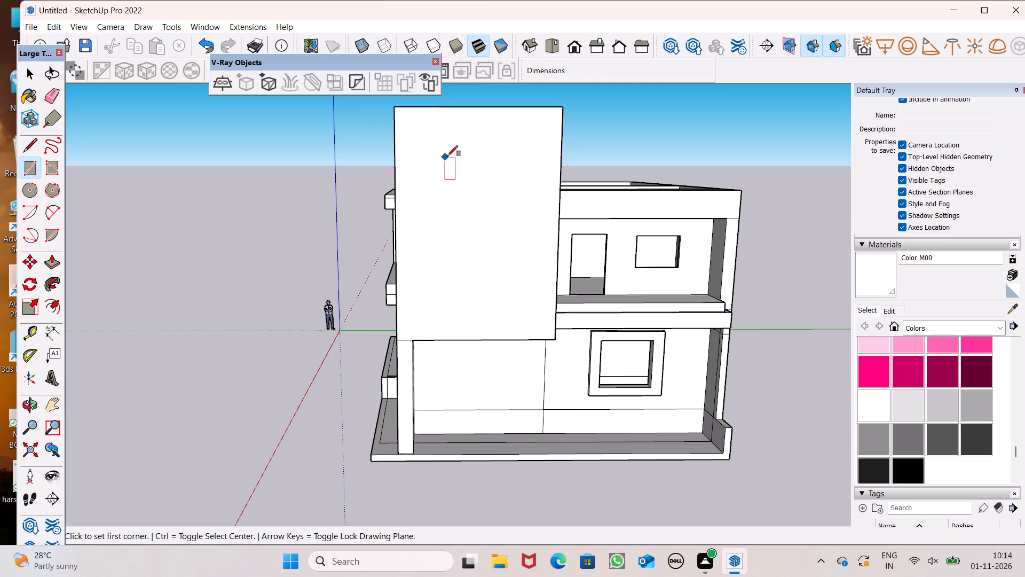
click(431, 157)
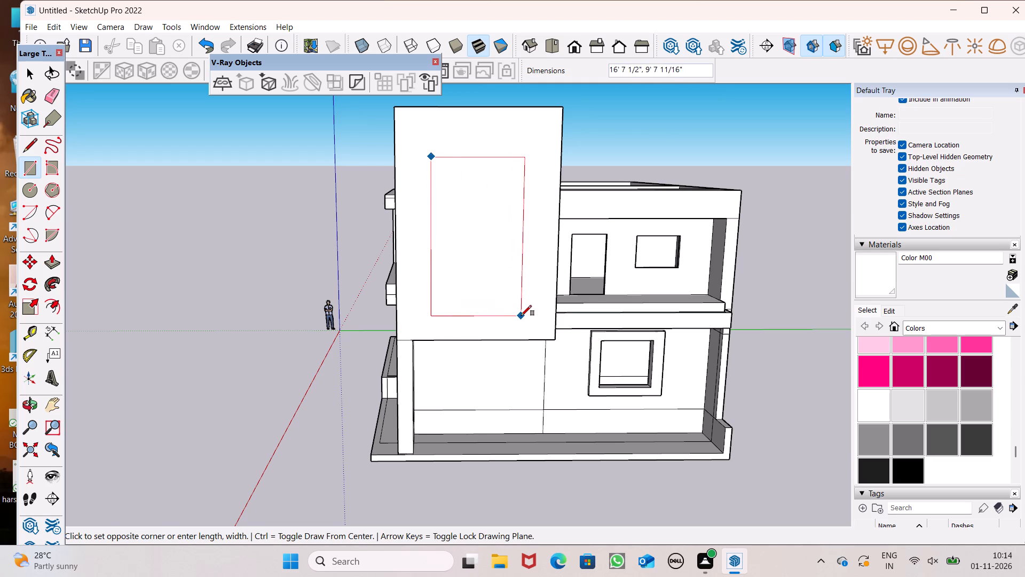
click(519, 316)
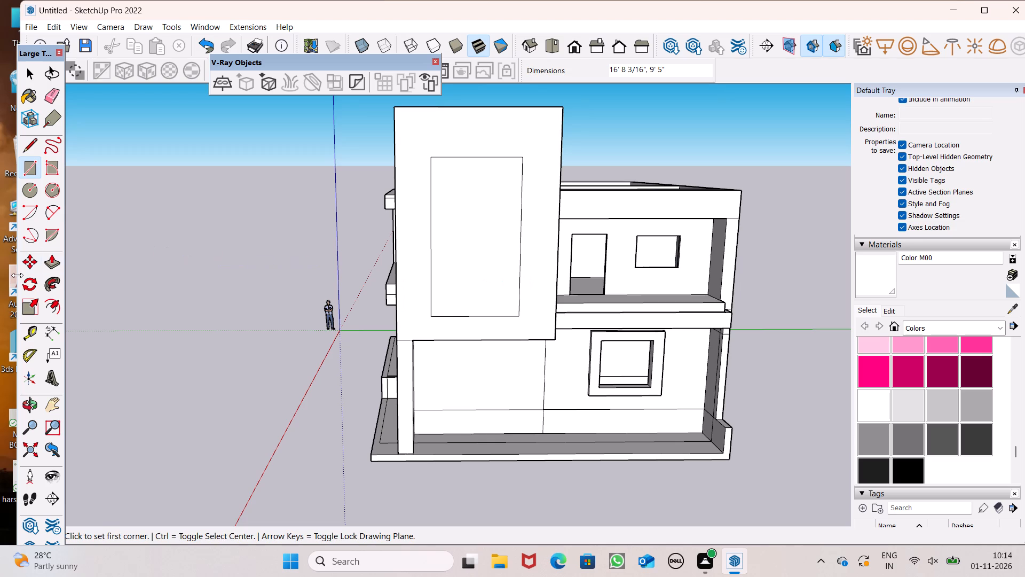
Offset the rectangle on the tall block's front face outward by about 9" to form a frame outline.
click(47, 262)
middle_drag(500, 270, 495, 297)
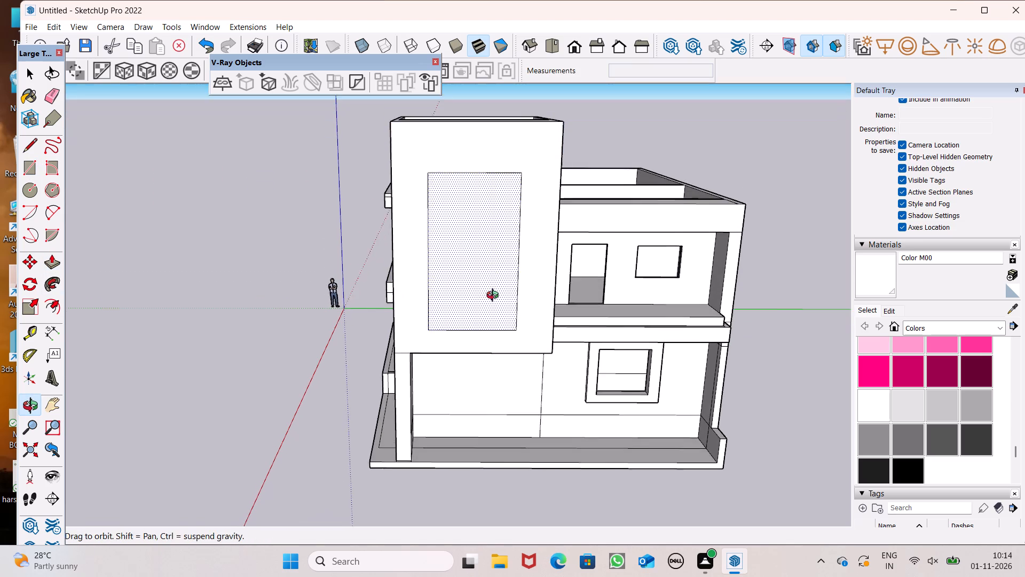
middle_drag(495, 297, 494, 297)
scroll(475, 177, up, 6)
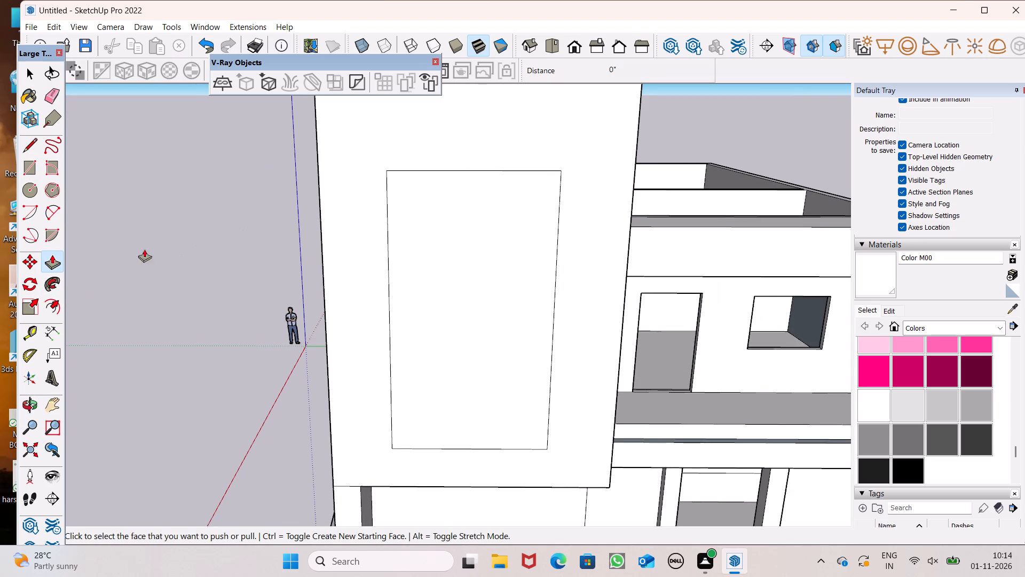
key(space)
click(49, 306)
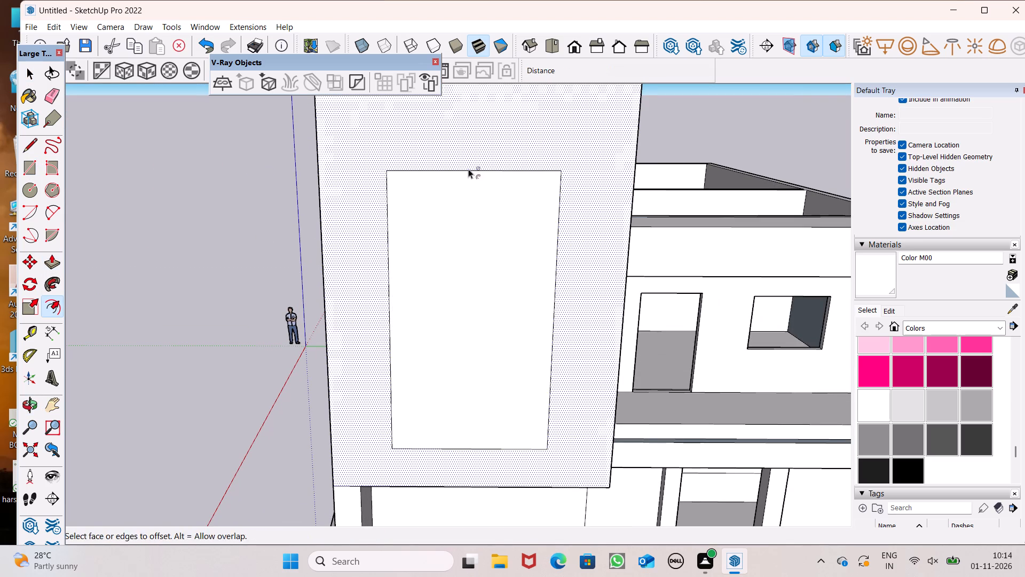
click(467, 177)
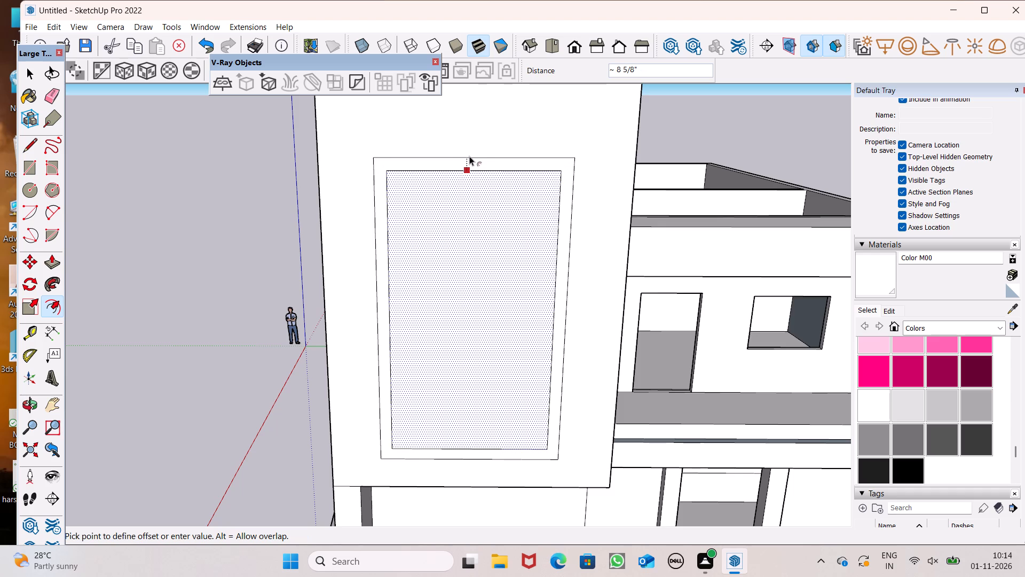
key(space)
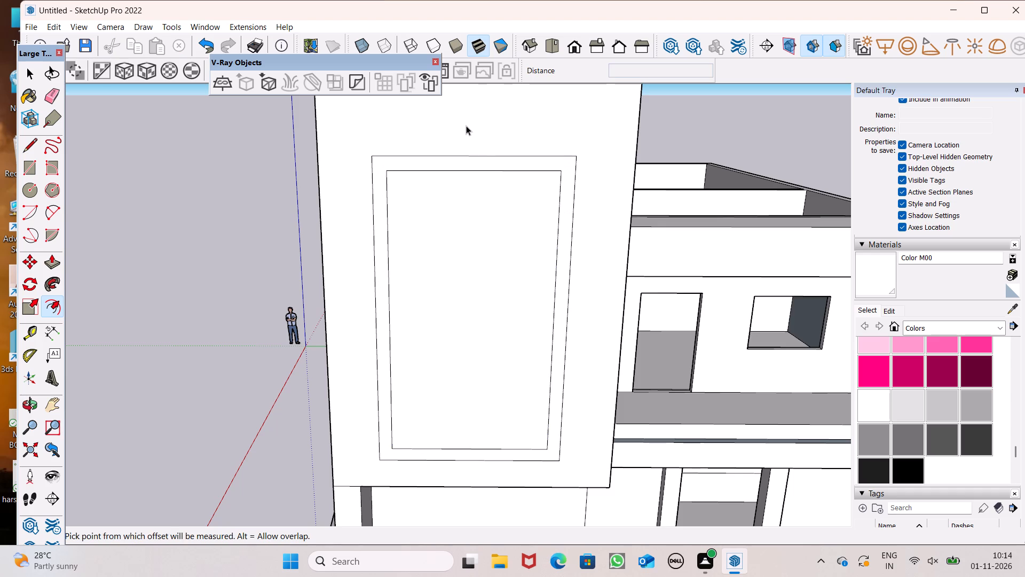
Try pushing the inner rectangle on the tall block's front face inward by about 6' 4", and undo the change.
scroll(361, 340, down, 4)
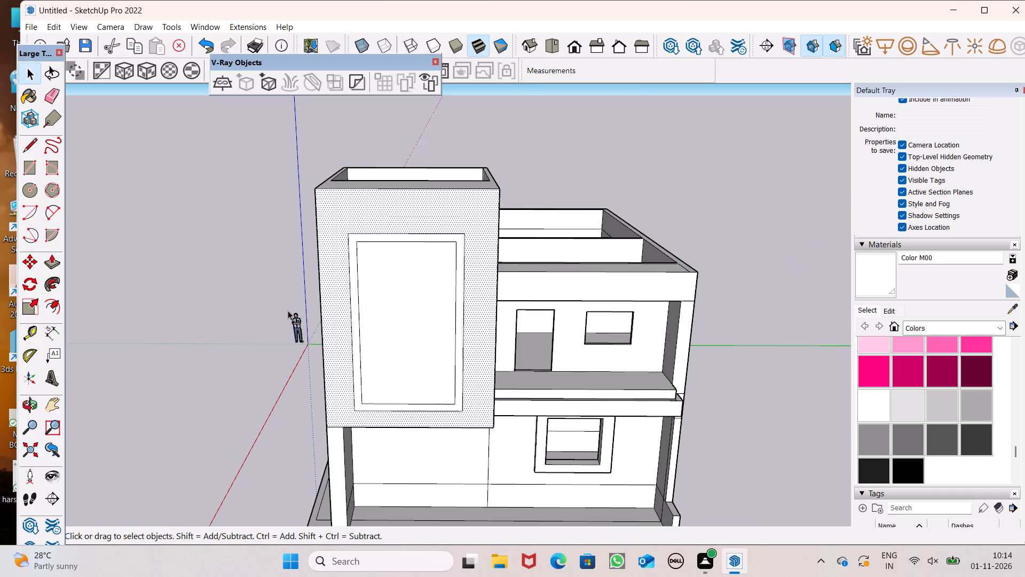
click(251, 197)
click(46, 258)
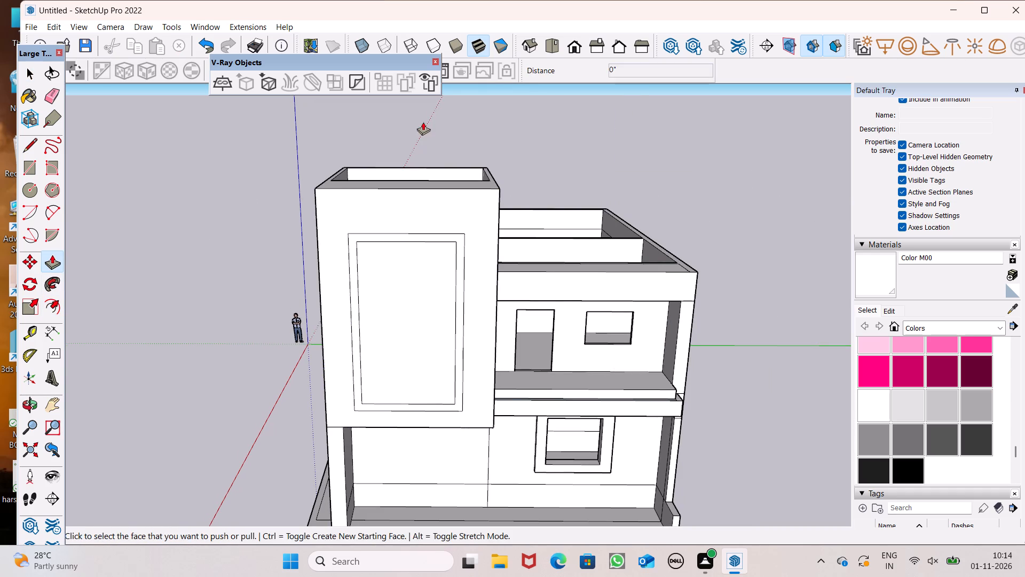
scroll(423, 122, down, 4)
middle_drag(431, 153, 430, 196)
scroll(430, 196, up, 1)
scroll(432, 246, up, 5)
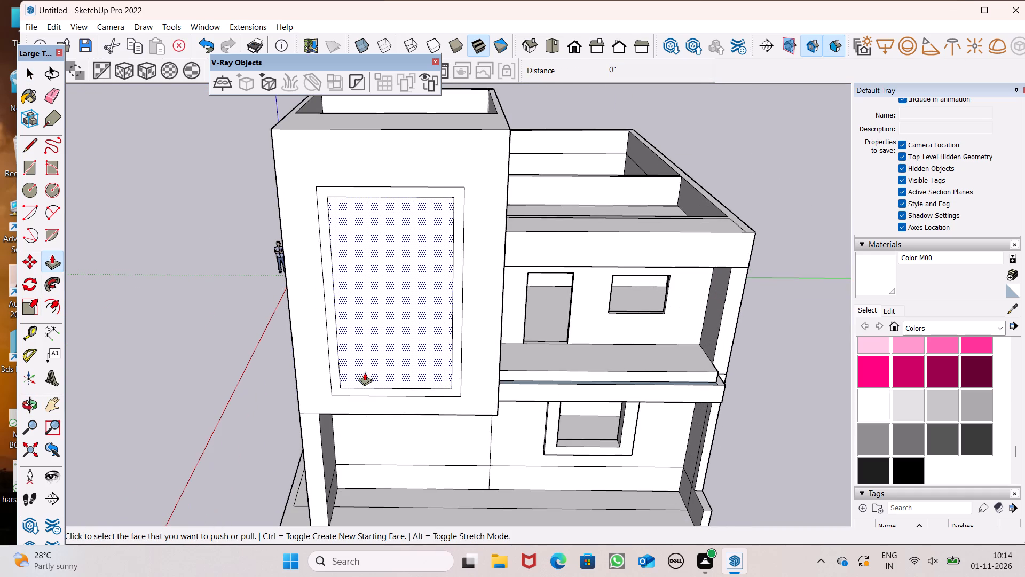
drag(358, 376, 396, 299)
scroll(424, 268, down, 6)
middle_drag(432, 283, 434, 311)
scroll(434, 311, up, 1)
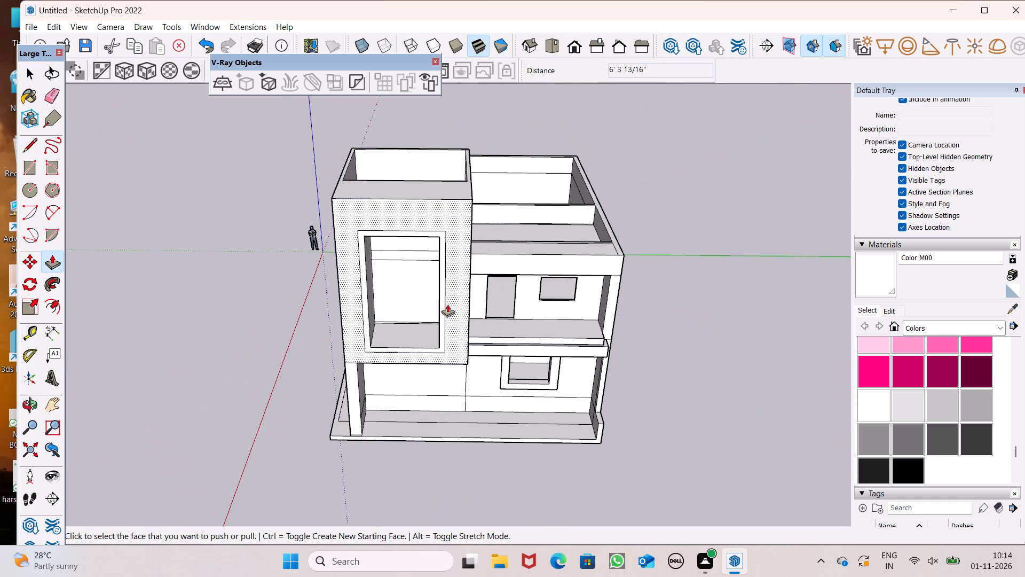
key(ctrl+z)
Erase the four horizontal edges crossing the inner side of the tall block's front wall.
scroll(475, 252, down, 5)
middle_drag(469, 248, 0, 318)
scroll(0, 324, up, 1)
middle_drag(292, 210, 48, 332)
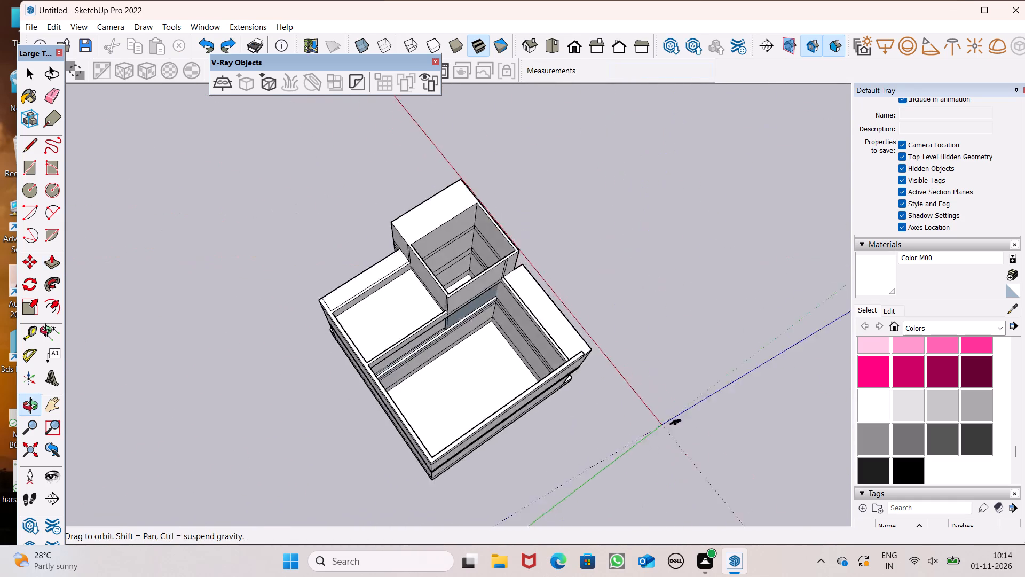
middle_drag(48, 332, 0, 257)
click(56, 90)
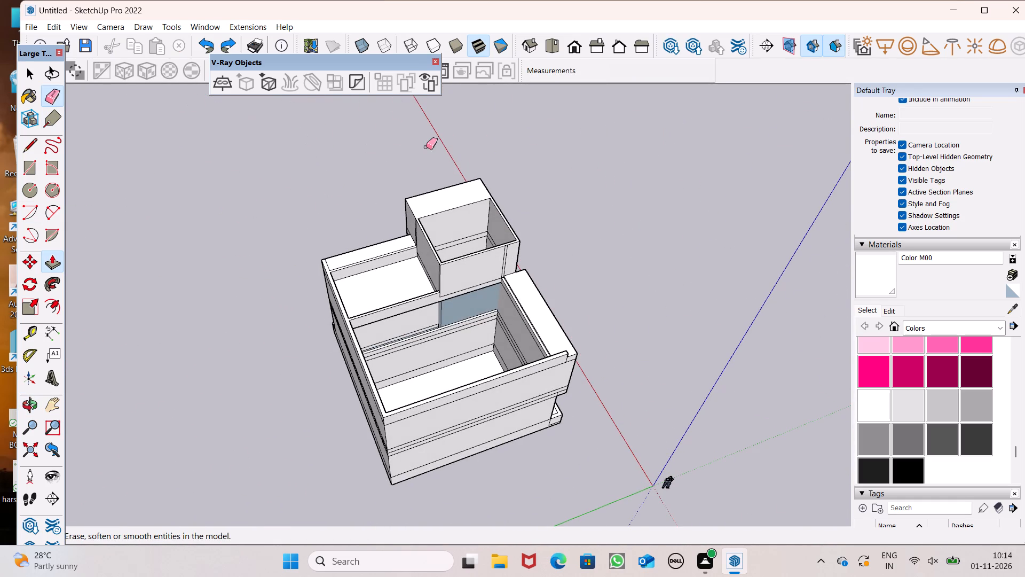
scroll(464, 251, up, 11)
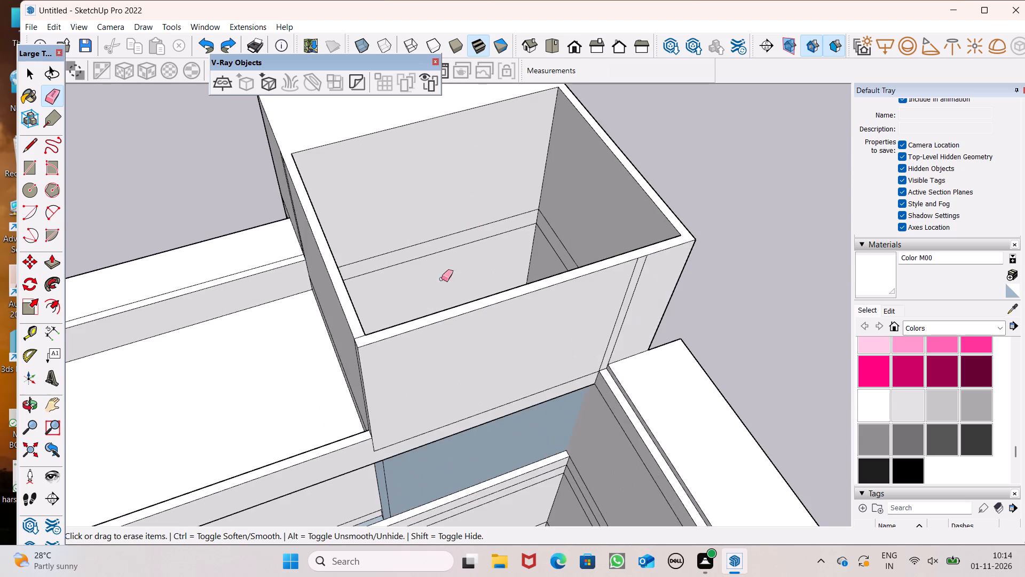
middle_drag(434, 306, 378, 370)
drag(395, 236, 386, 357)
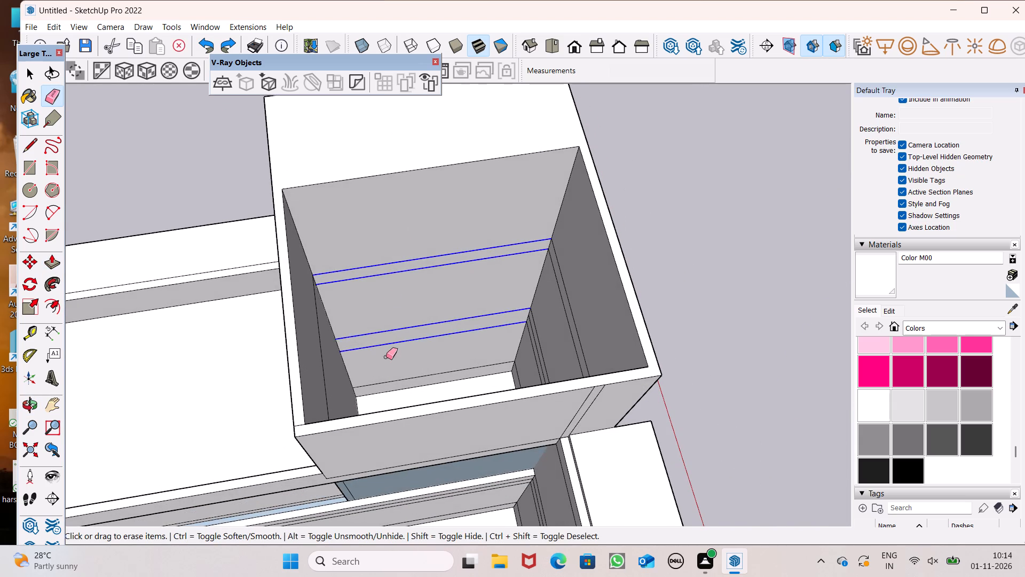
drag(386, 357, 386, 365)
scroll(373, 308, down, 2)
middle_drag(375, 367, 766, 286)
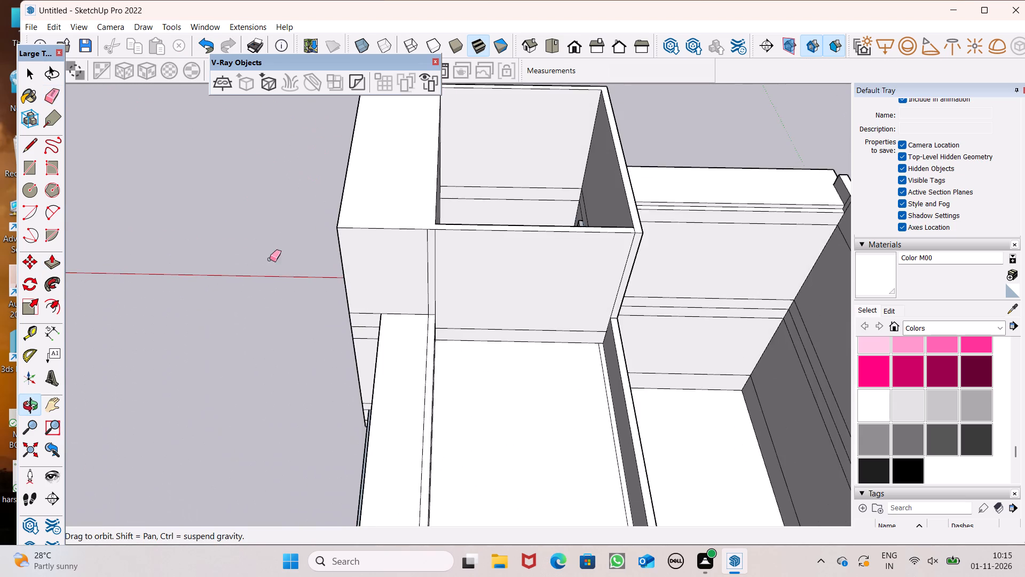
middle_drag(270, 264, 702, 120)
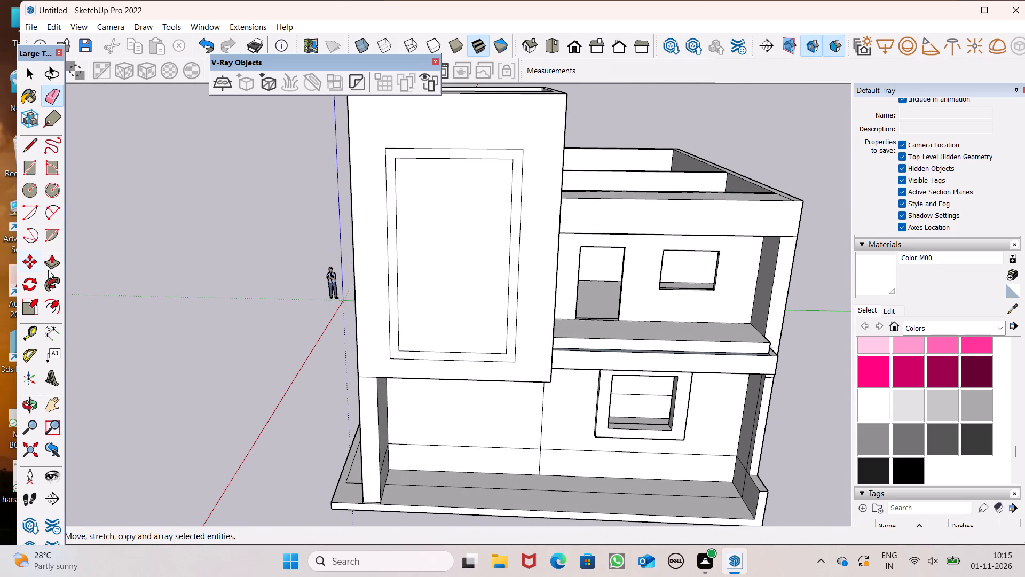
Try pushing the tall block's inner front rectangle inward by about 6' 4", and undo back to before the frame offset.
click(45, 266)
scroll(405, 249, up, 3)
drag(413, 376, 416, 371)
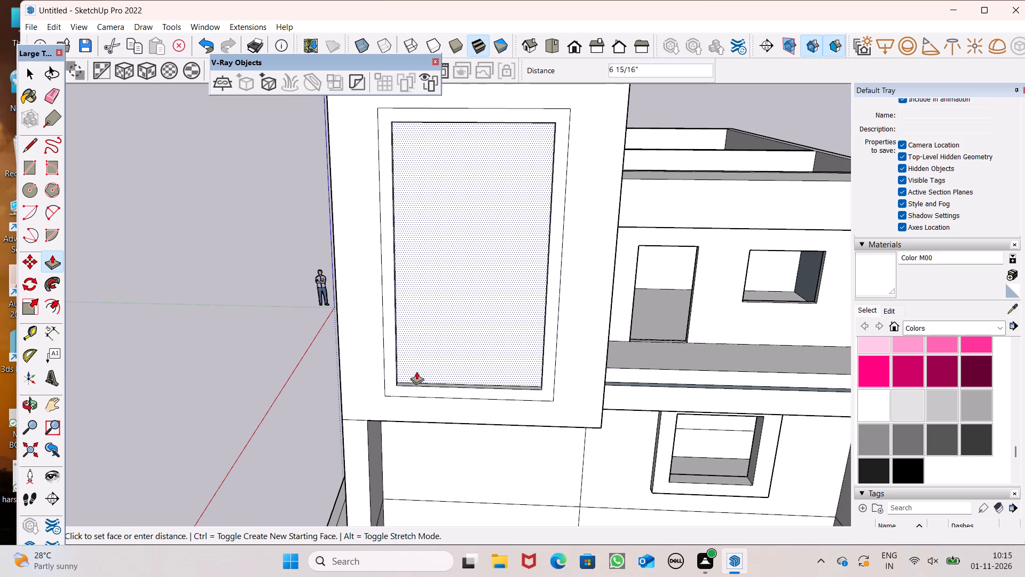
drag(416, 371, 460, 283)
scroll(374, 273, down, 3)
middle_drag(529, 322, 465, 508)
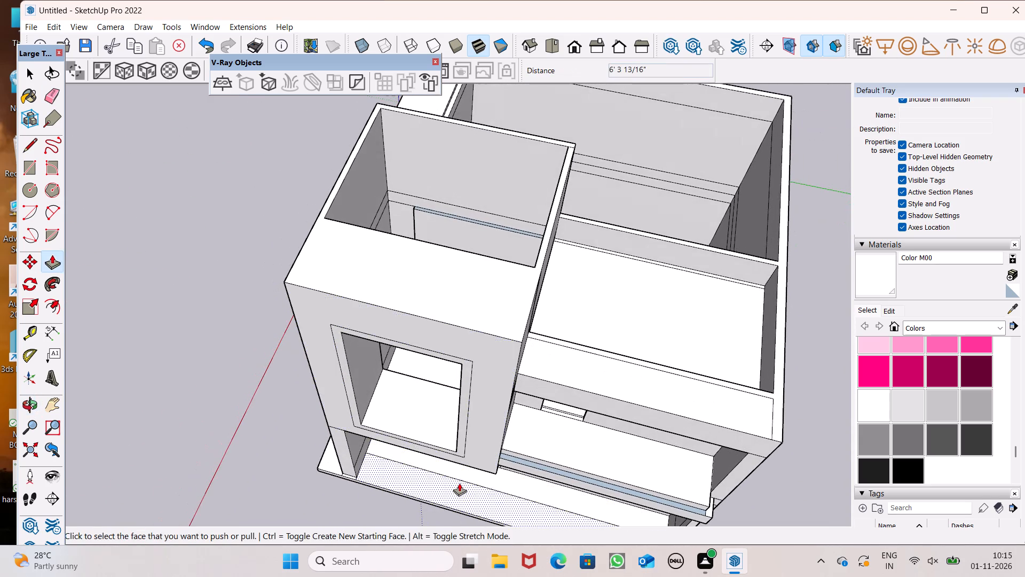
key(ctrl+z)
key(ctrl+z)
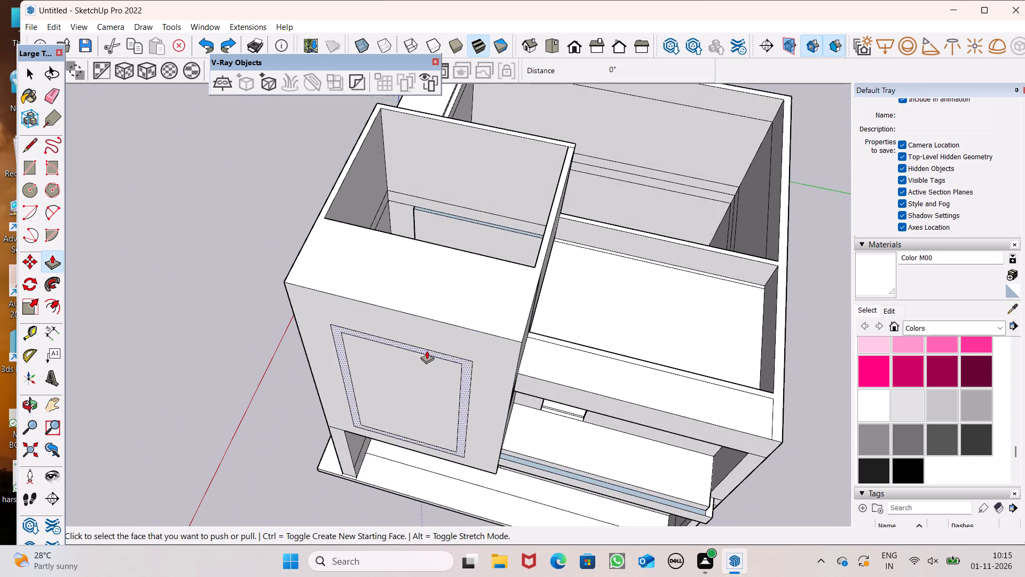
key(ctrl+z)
Push the rectangular panel on the tall block's rear inner wall back by about 4 1/8".
middle_drag(430, 269, 314, 349)
scroll(470, 262, up, 3)
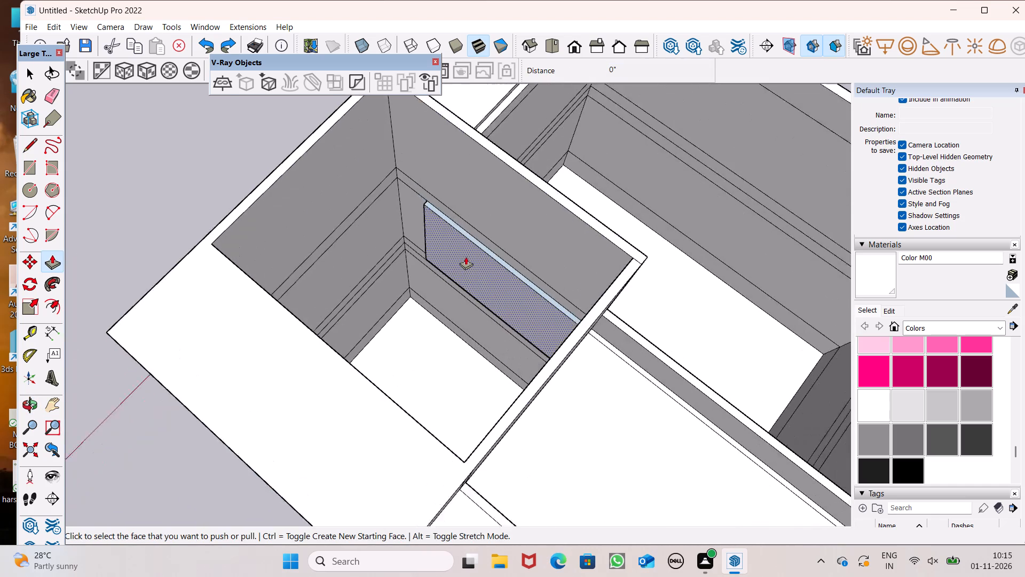
scroll(466, 256, up, 3)
drag(441, 235, 399, 183)
Paint the blue-grey panel on the tall block's rear inner wall white with Color M00.
scroll(392, 177, down, 2)
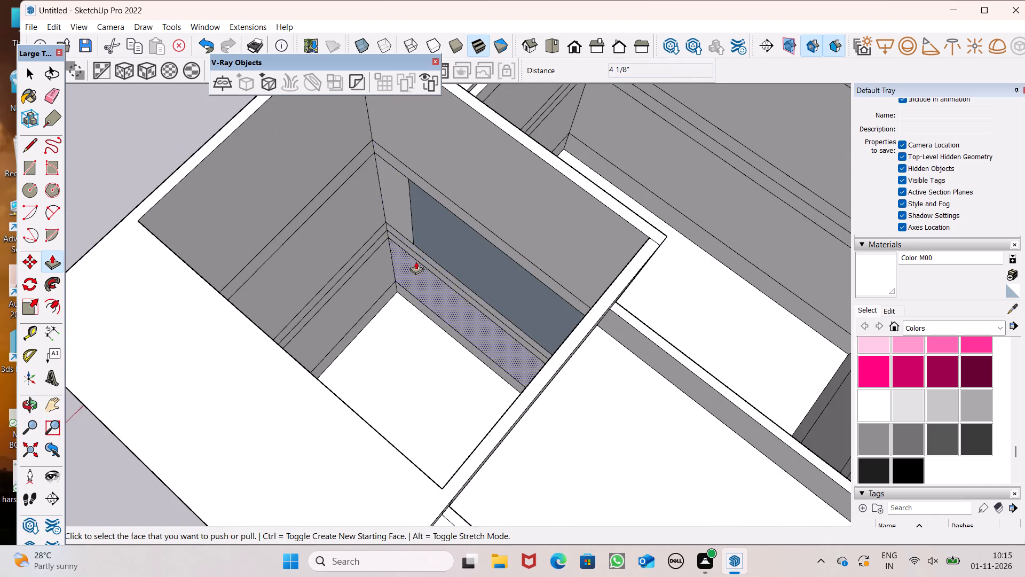
middle_drag(416, 261, 542, 246)
click(867, 407)
click(481, 255)
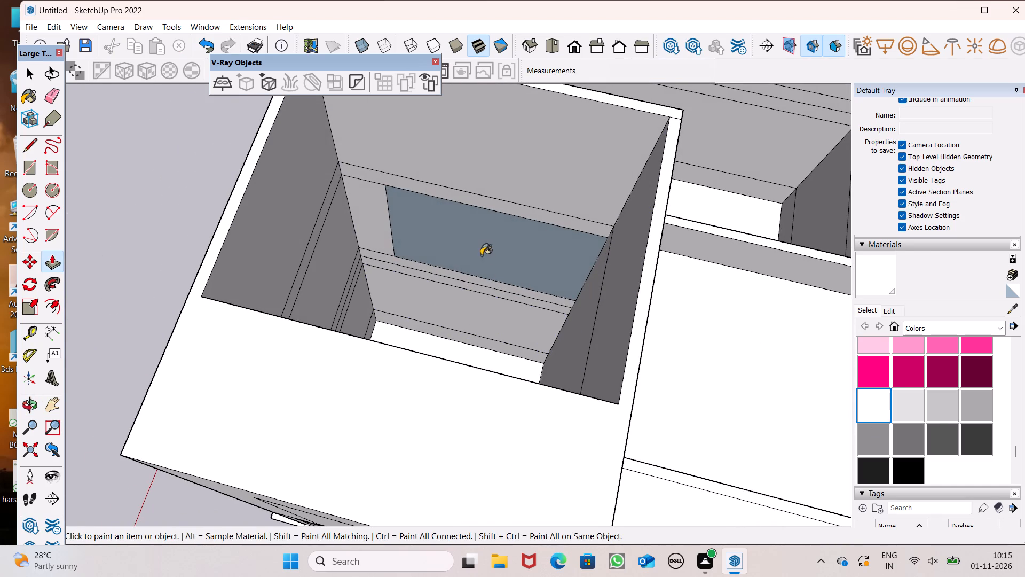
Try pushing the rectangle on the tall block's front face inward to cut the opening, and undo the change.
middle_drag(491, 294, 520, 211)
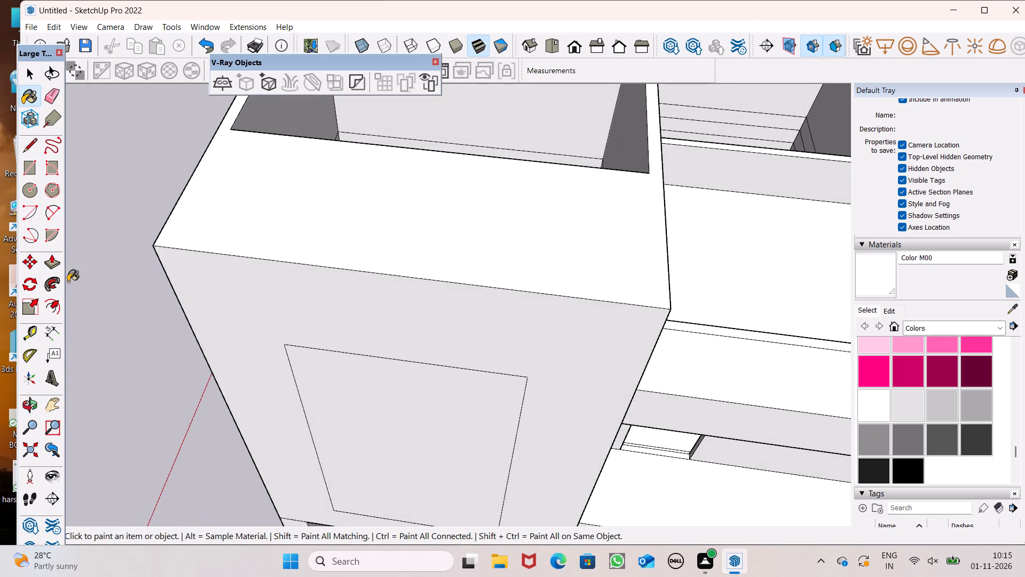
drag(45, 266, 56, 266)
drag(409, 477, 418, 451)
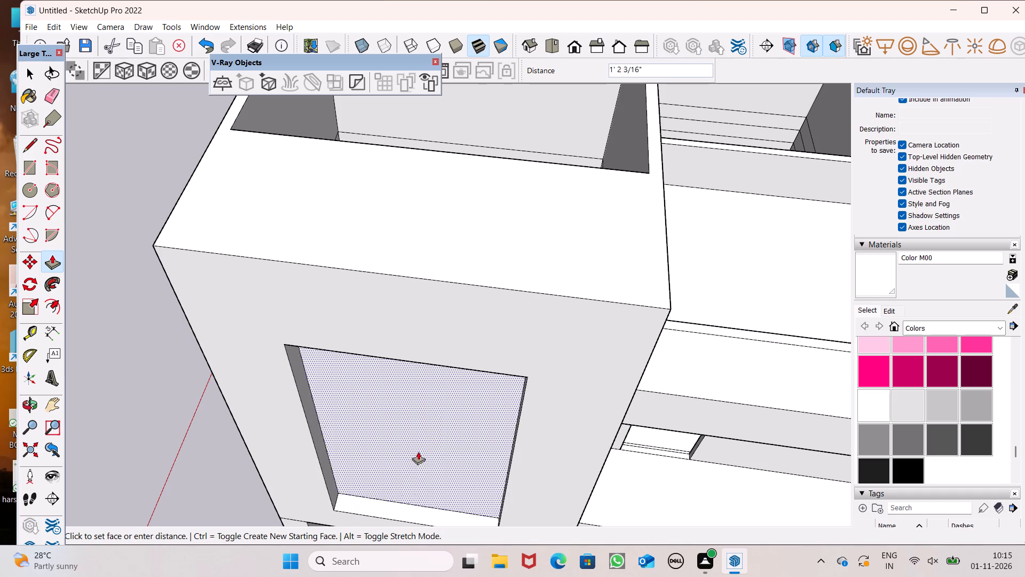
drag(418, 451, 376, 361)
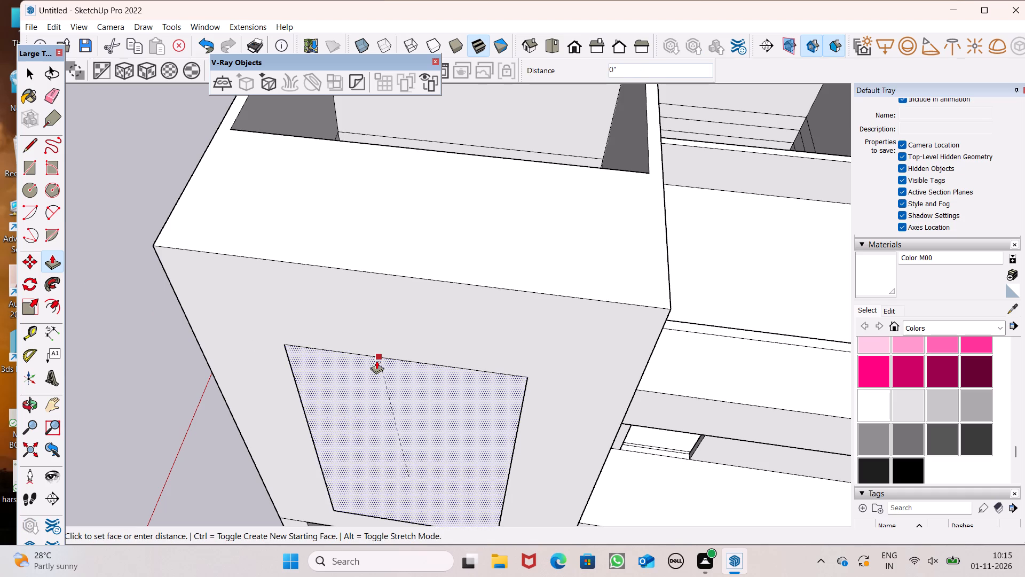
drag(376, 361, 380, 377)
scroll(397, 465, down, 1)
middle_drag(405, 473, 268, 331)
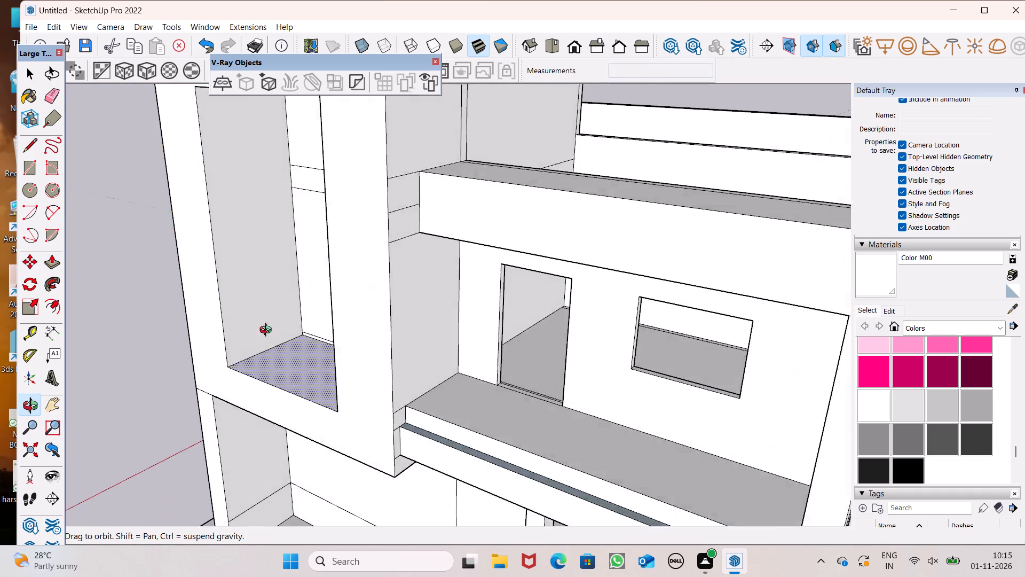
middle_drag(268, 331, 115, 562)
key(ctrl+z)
Erase the four horizontal edges crossing the inner side of the tall block's front wall, leaving the lowest one.
scroll(486, 359, down, 3)
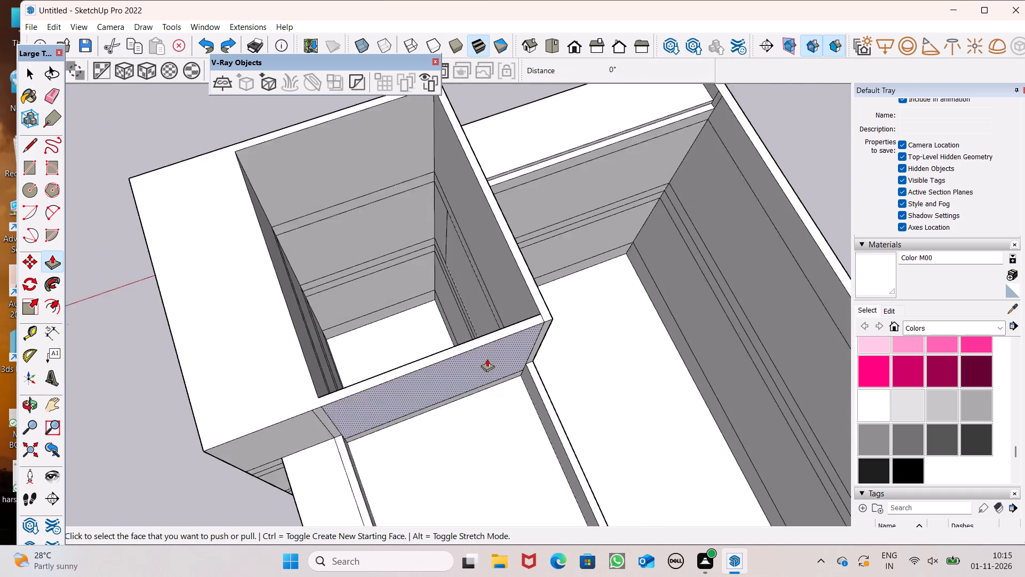
scroll(487, 358, down, 2)
middle_drag(493, 374, 0, 376)
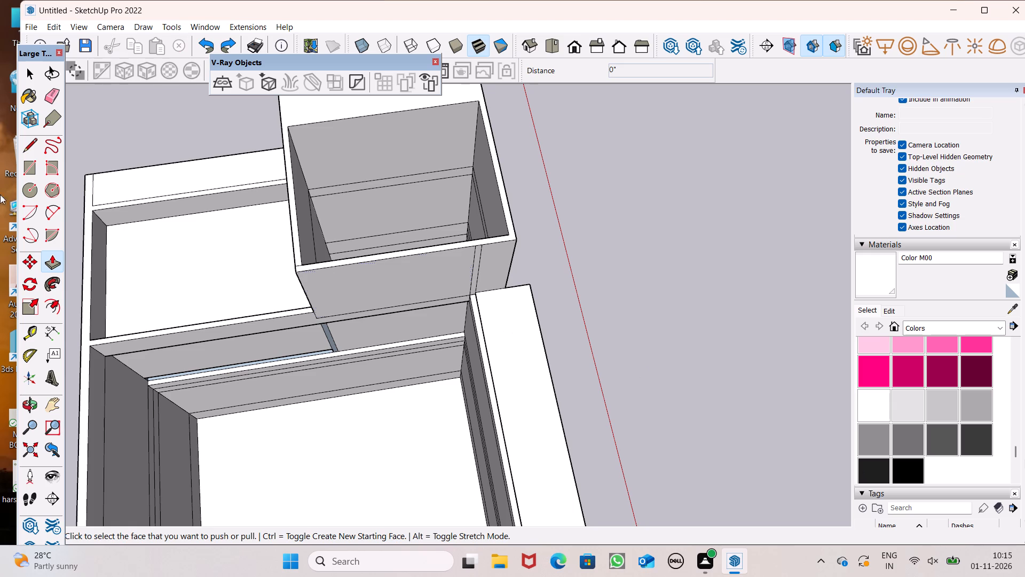
click(44, 86)
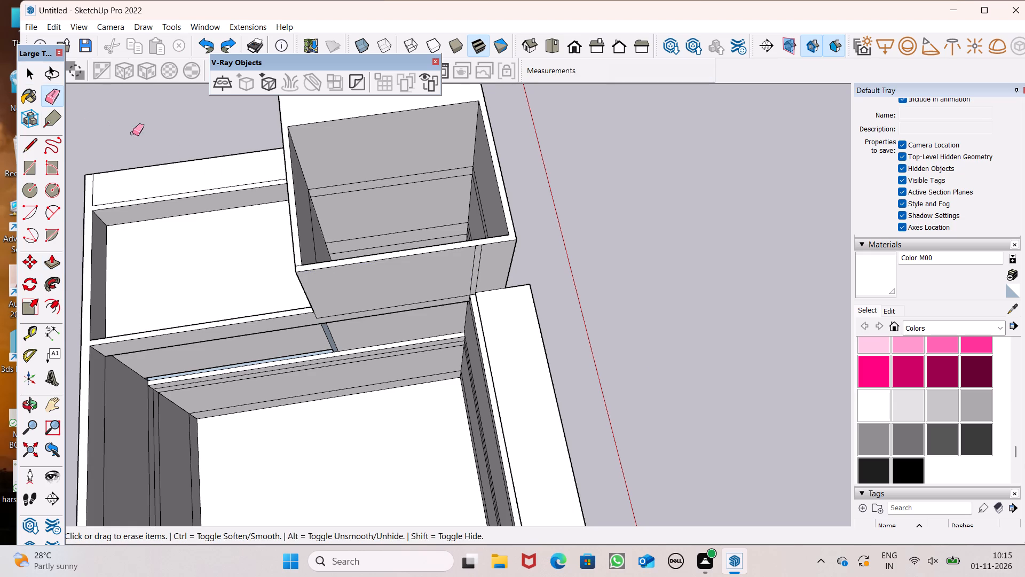
scroll(281, 151, up, 6)
scroll(326, 161, down, 6)
scroll(288, 143, up, 4)
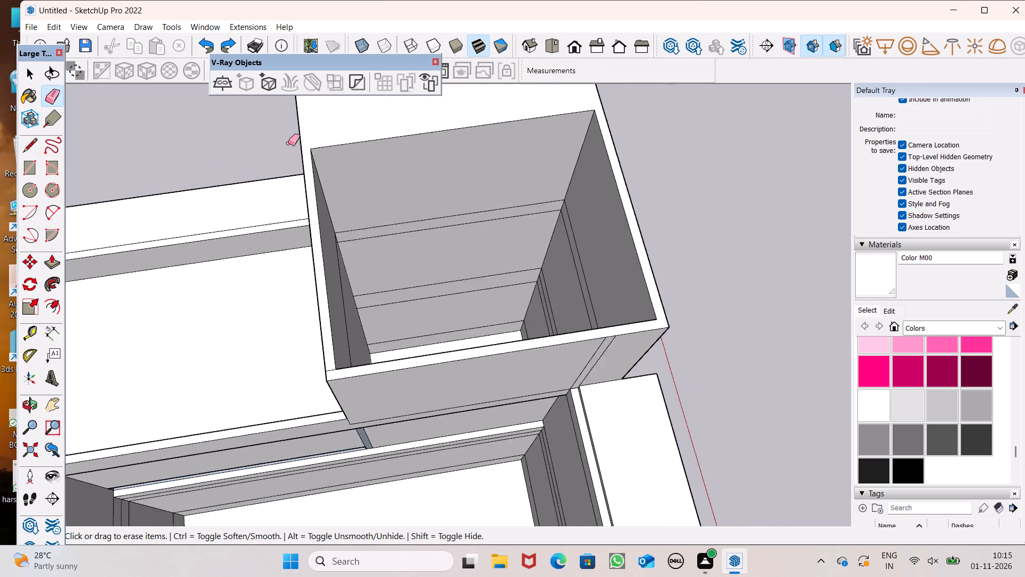
scroll(288, 143, up, 4)
drag(446, 251, 477, 355)
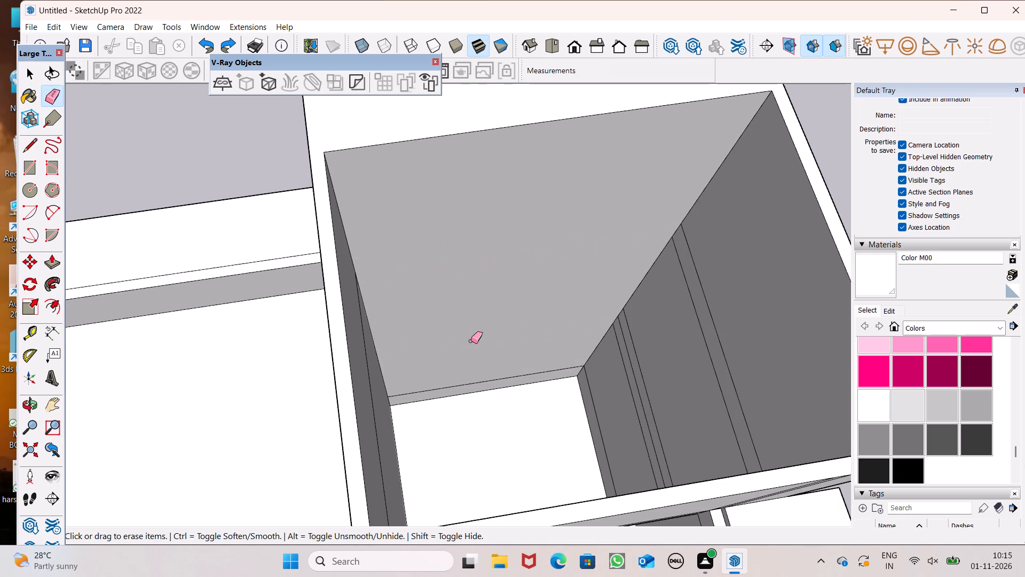
Offset the rectangle on the tall block's front face outward by about 1' to form a frame outline.
middle_drag(285, 338, 743, 299)
middle_drag(409, 278, 692, 261)
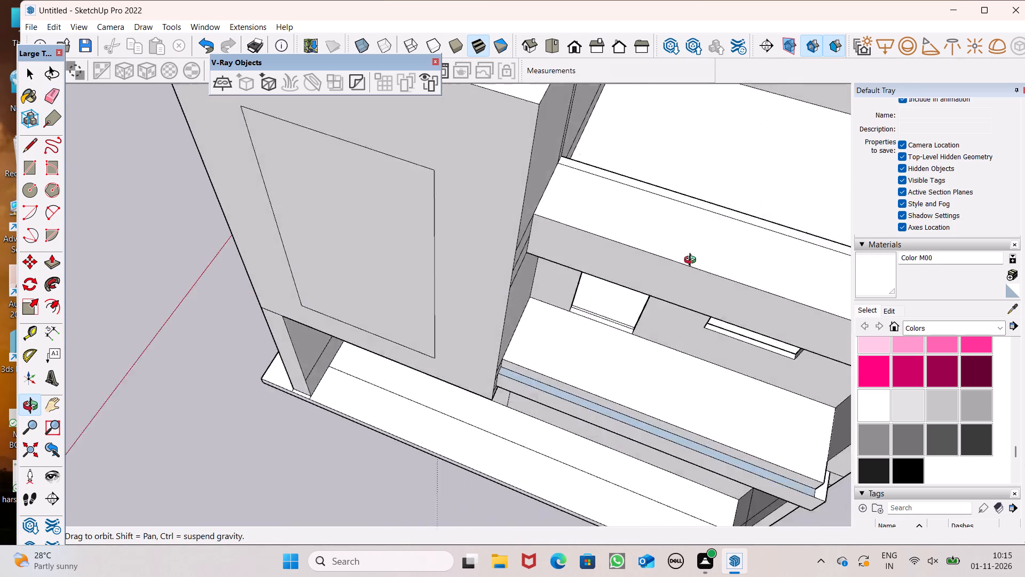
middle_drag(692, 261, 768, 216)
scroll(456, 313, down, 3)
middle_drag(479, 315, 502, 240)
scroll(448, 434, down, 4)
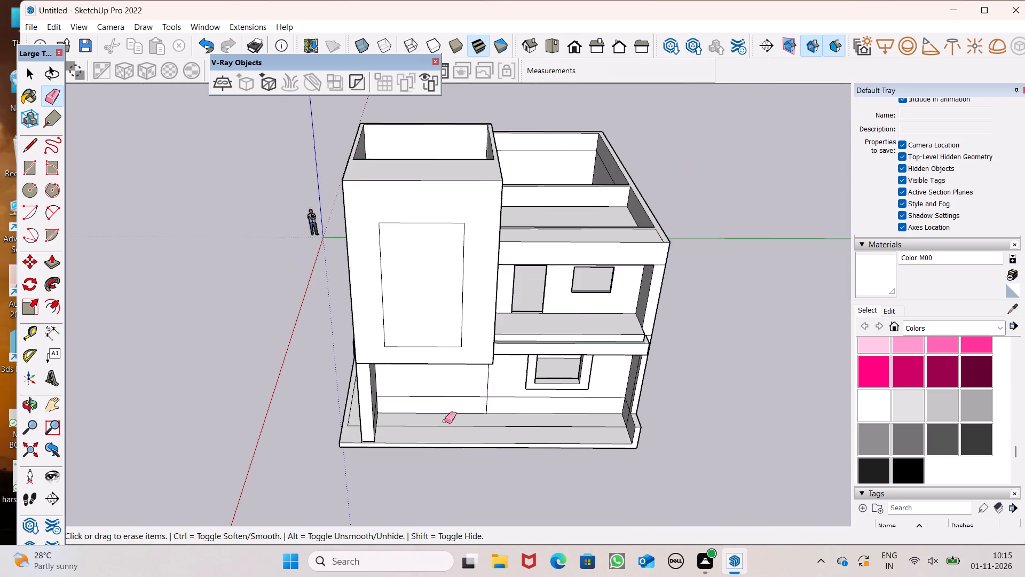
scroll(450, 221, up, 6)
middle_drag(444, 159, 444, 115)
scroll(444, 115, up, 1)
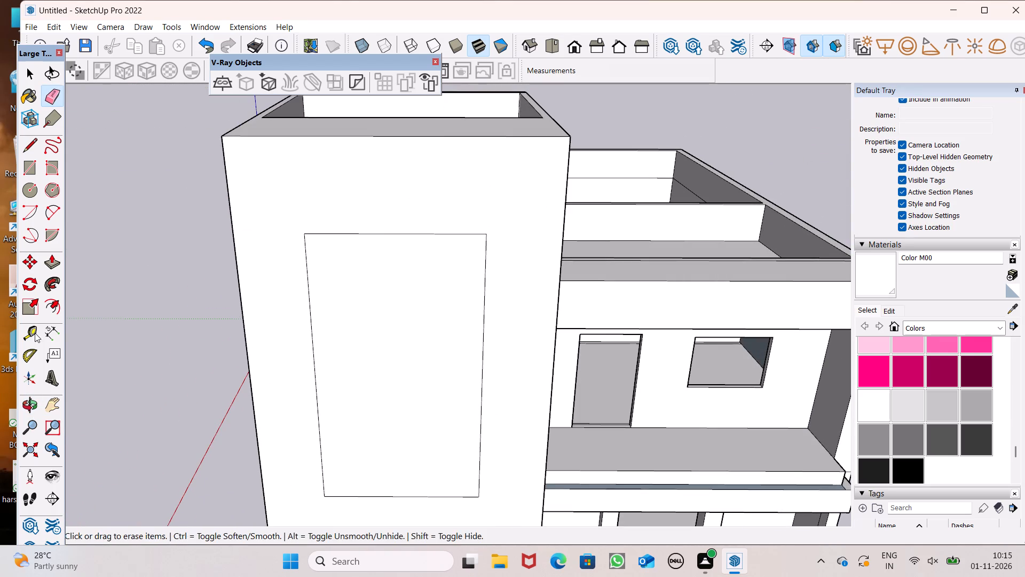
click(50, 302)
scroll(259, 299, down, 3)
scroll(512, 265, down, 6)
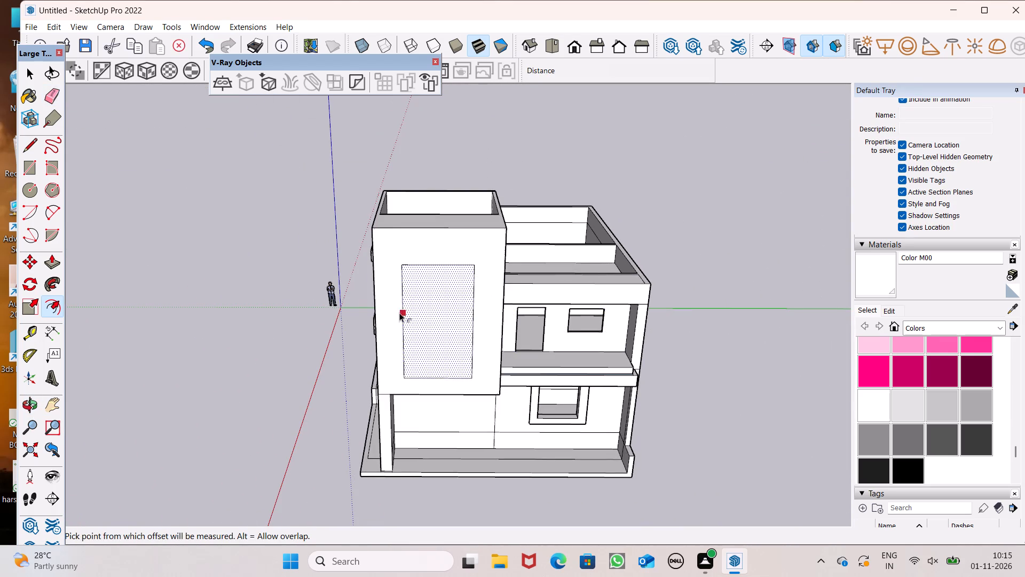
scroll(428, 289, up, 1)
scroll(387, 240, up, 5)
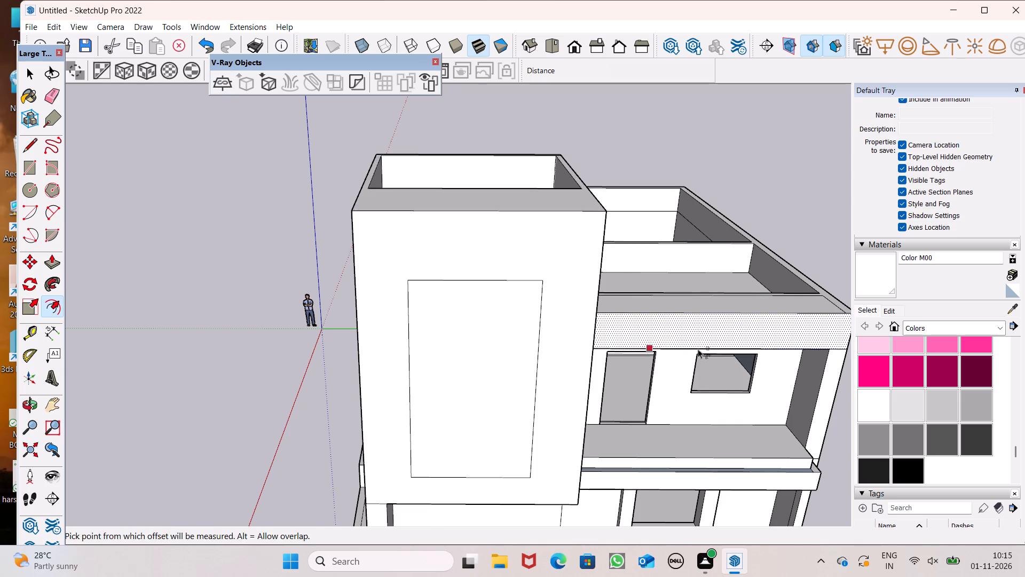
scroll(711, 356, down, 2)
middle_drag(720, 338, 690, 295)
scroll(584, 286, up, 6)
scroll(633, 293, down, 4)
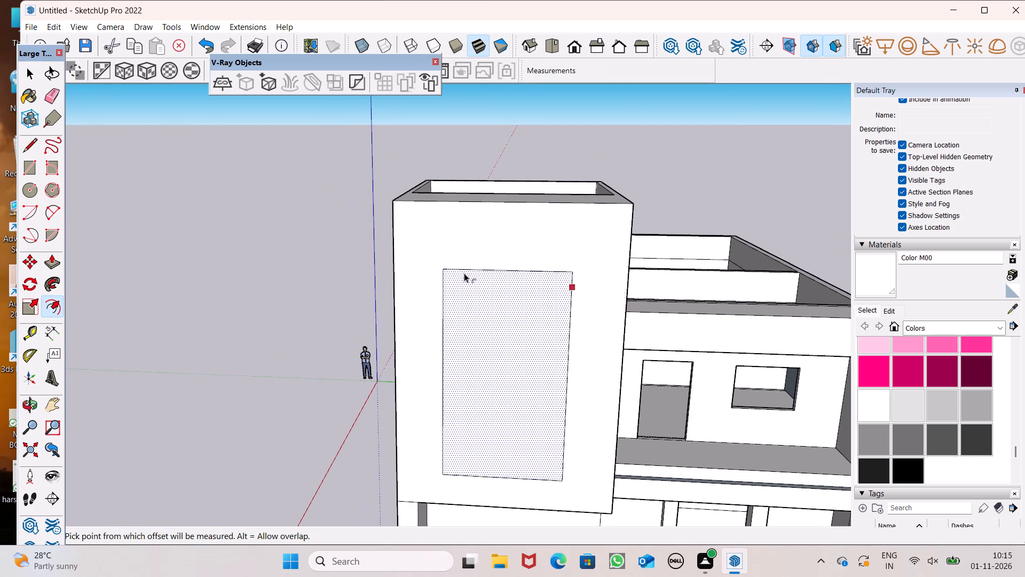
scroll(503, 244, up, 6)
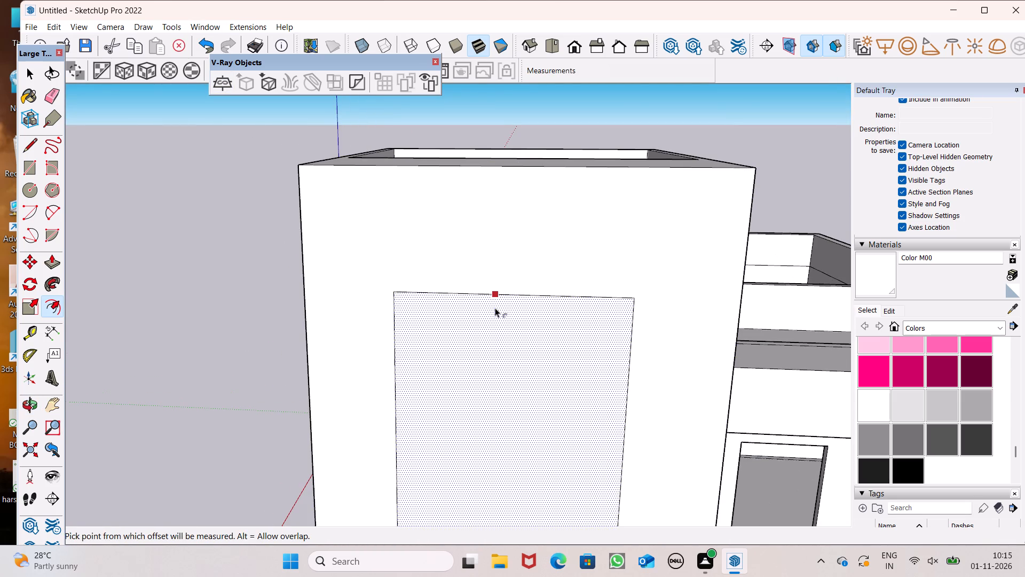
drag(495, 306, 492, 268)
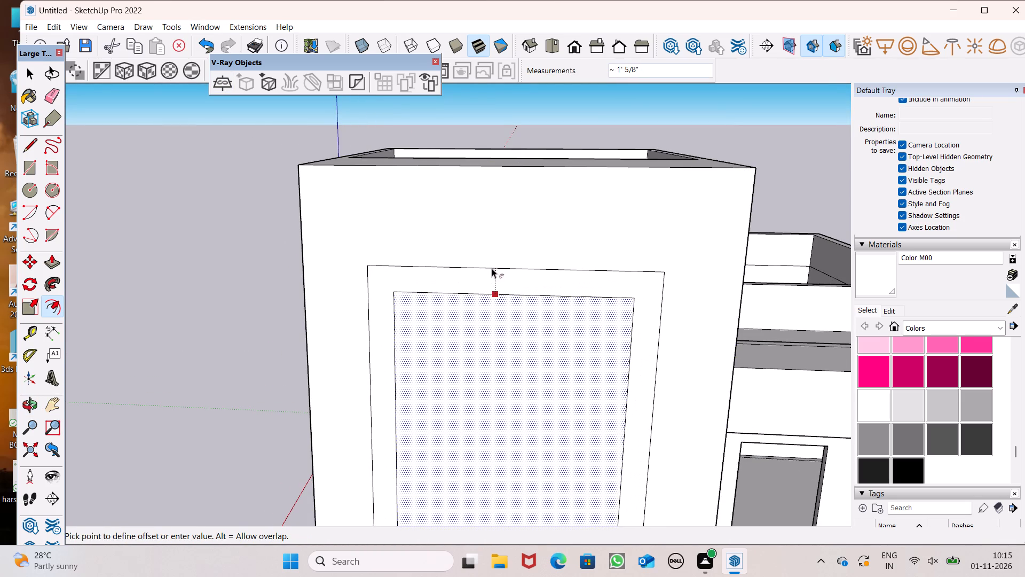
drag(492, 268, 494, 268)
scroll(494, 206, down, 6)
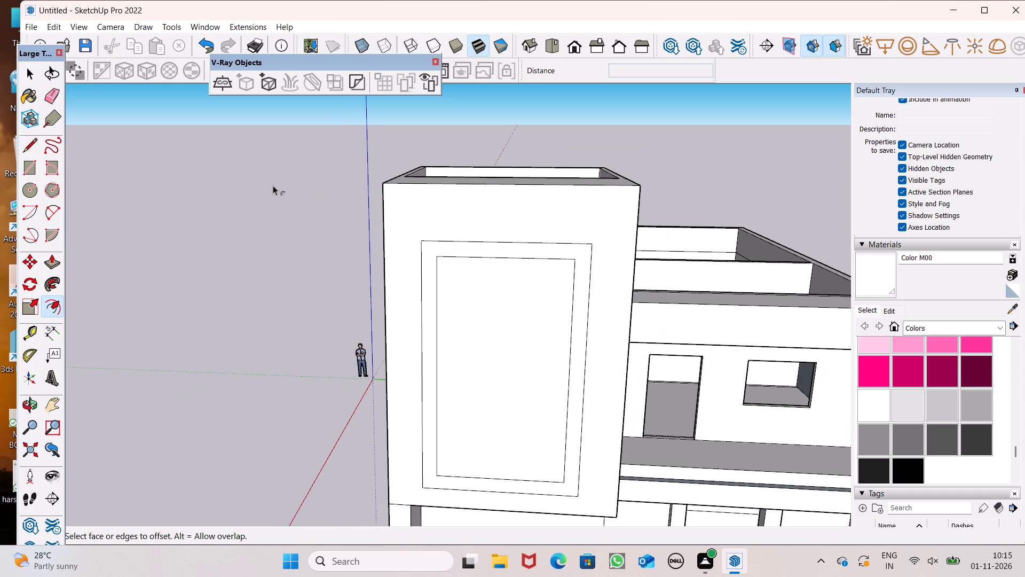
key(space)
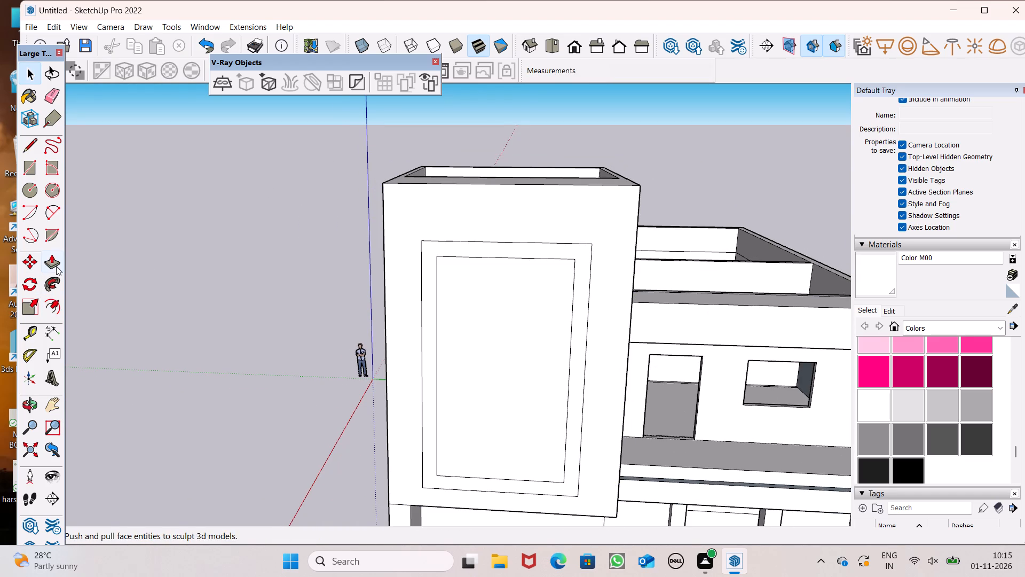
Push the inner rectangle on the tall block's front face inward through the wall to cut the window opening.
click(57, 266)
scroll(283, 236, down, 2)
scroll(411, 411, up, 5)
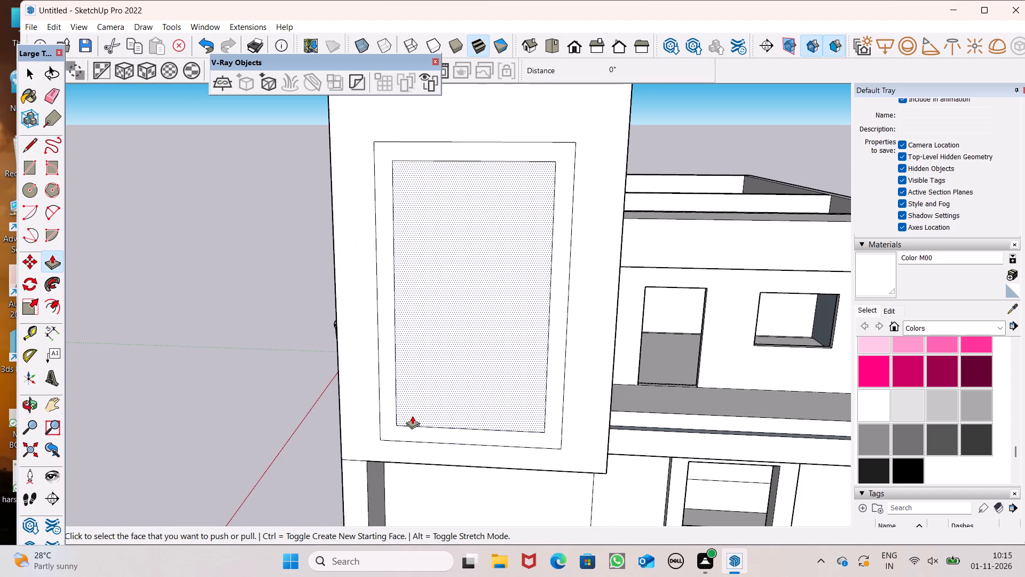
drag(411, 418, 462, 345)
scroll(470, 334, down, 2)
middle_drag(501, 368, 522, 363)
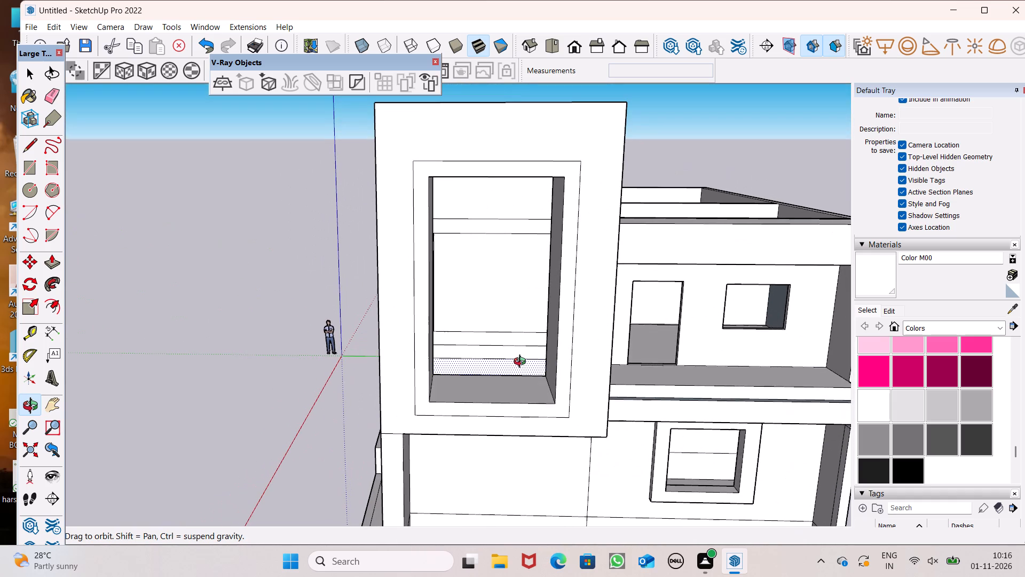
middle_drag(522, 363, 458, 361)
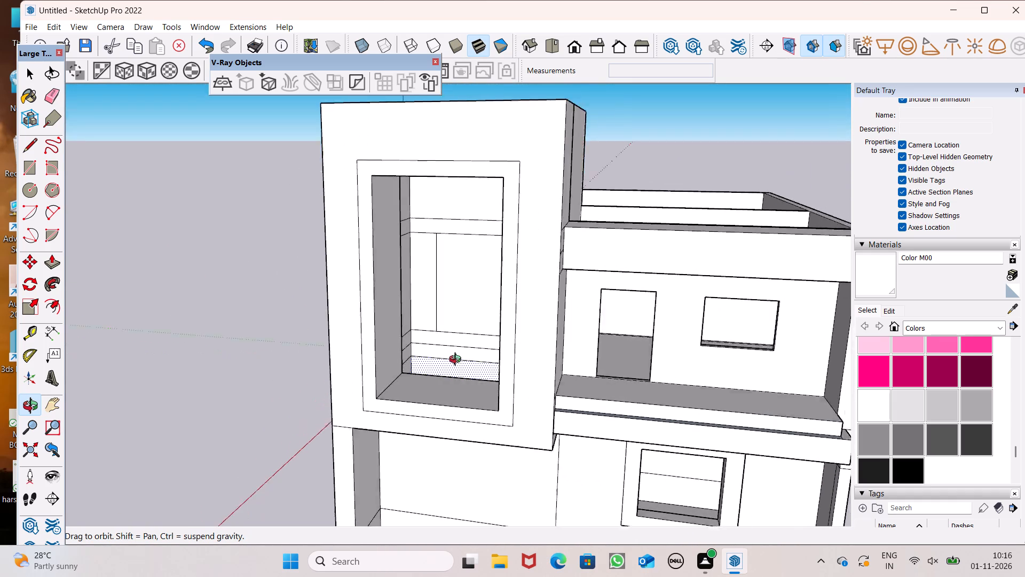
middle_drag(458, 361, 491, 366)
scroll(423, 318, down, 1)
middle_drag(485, 333, 406, 344)
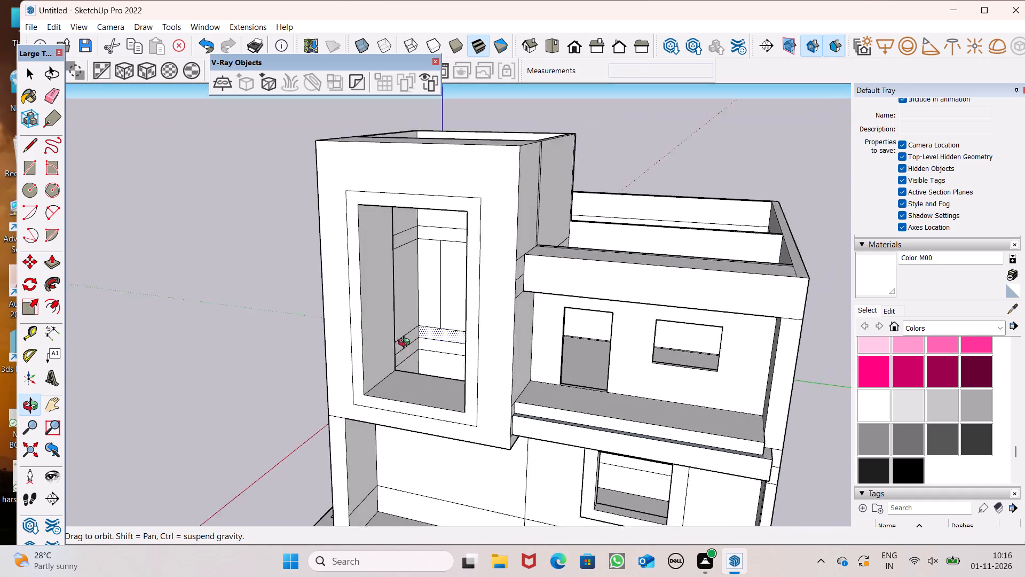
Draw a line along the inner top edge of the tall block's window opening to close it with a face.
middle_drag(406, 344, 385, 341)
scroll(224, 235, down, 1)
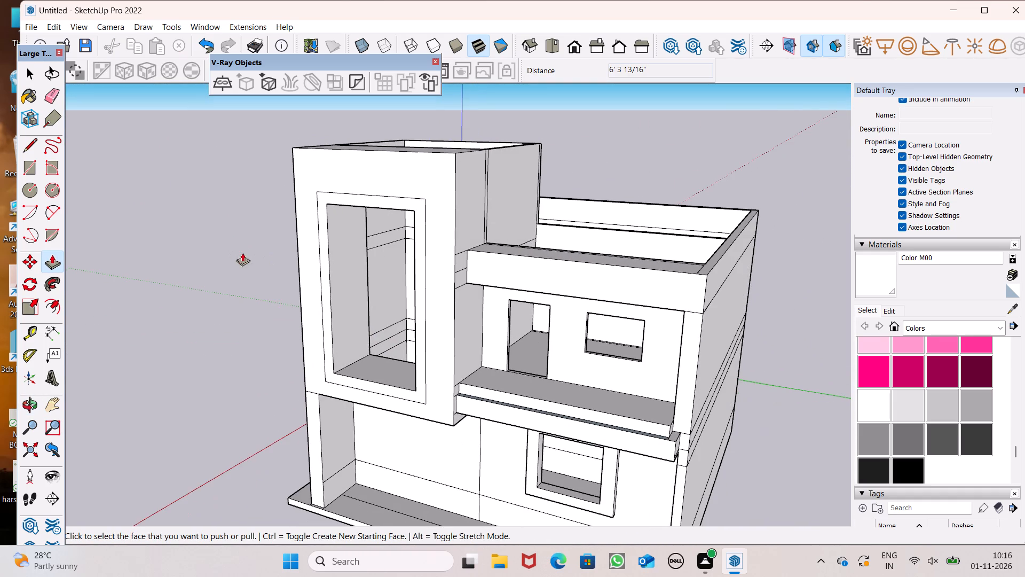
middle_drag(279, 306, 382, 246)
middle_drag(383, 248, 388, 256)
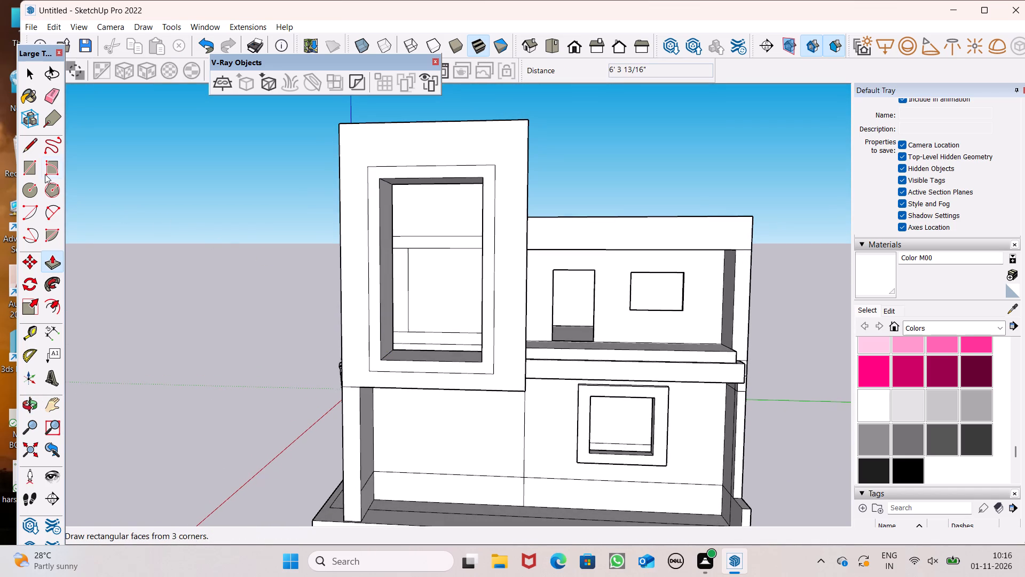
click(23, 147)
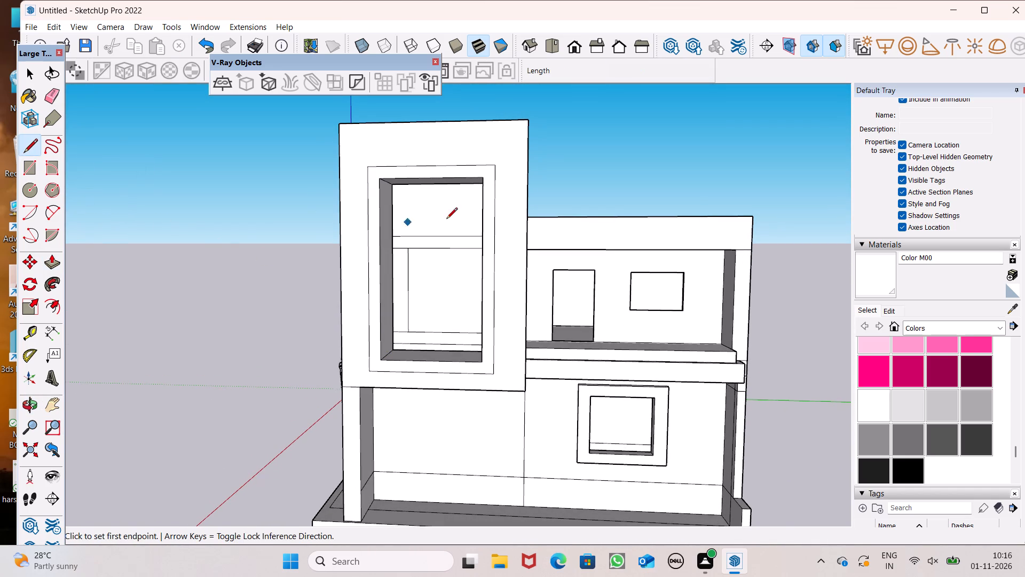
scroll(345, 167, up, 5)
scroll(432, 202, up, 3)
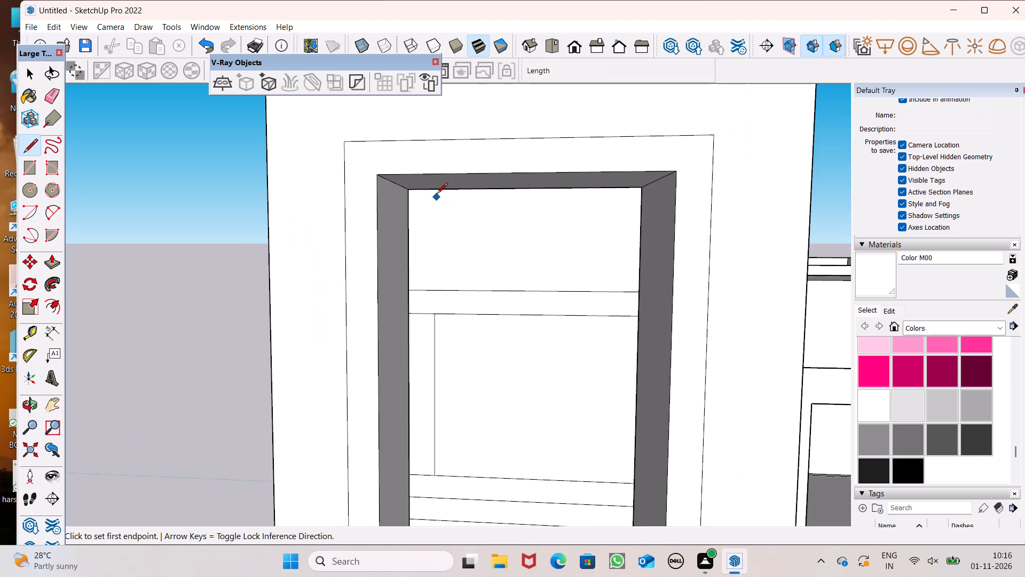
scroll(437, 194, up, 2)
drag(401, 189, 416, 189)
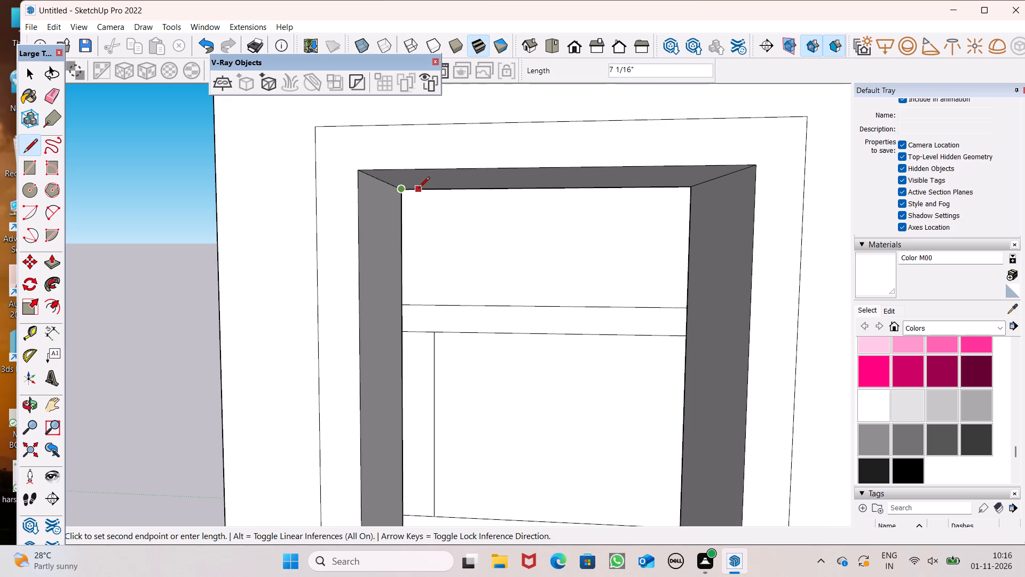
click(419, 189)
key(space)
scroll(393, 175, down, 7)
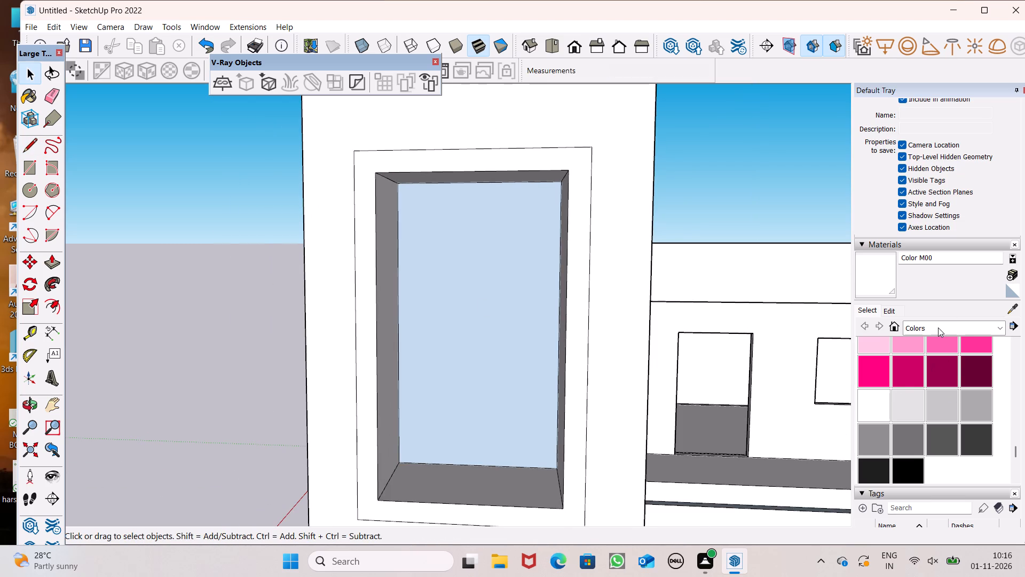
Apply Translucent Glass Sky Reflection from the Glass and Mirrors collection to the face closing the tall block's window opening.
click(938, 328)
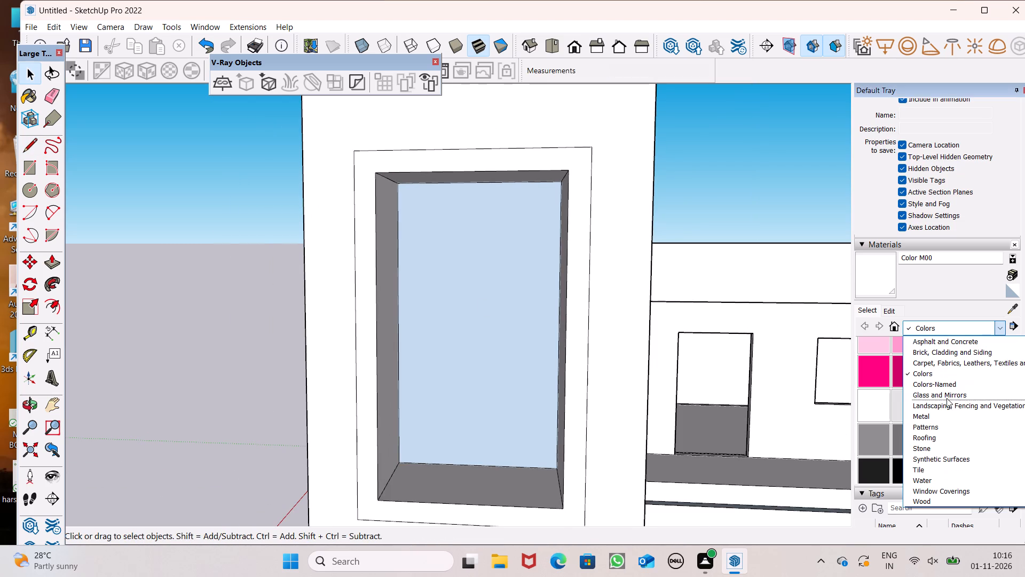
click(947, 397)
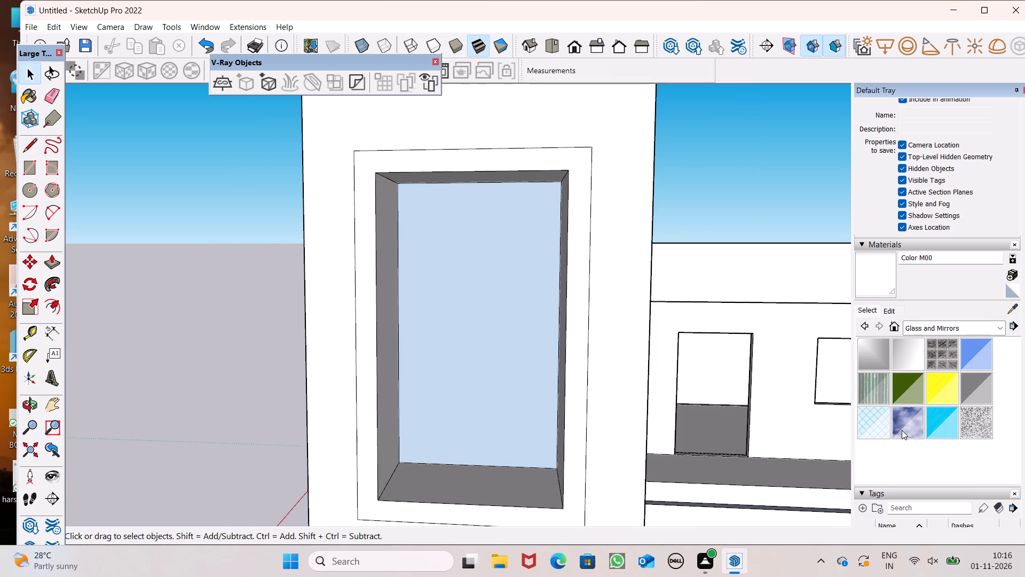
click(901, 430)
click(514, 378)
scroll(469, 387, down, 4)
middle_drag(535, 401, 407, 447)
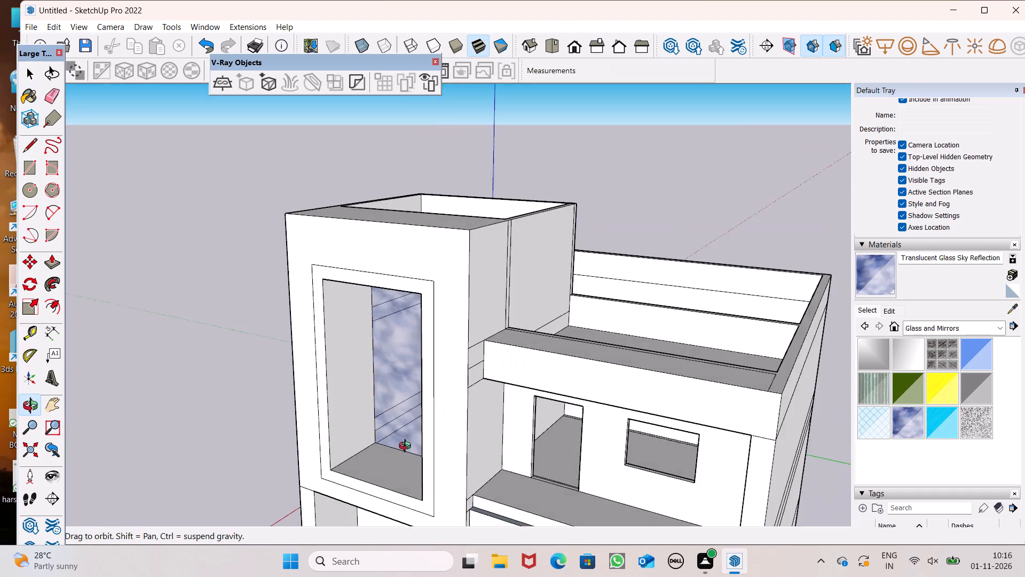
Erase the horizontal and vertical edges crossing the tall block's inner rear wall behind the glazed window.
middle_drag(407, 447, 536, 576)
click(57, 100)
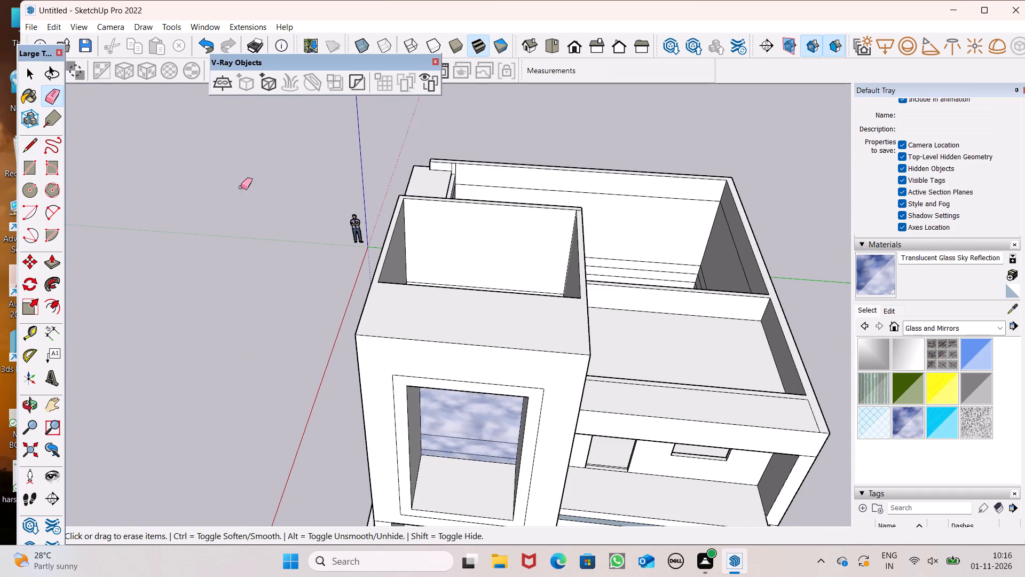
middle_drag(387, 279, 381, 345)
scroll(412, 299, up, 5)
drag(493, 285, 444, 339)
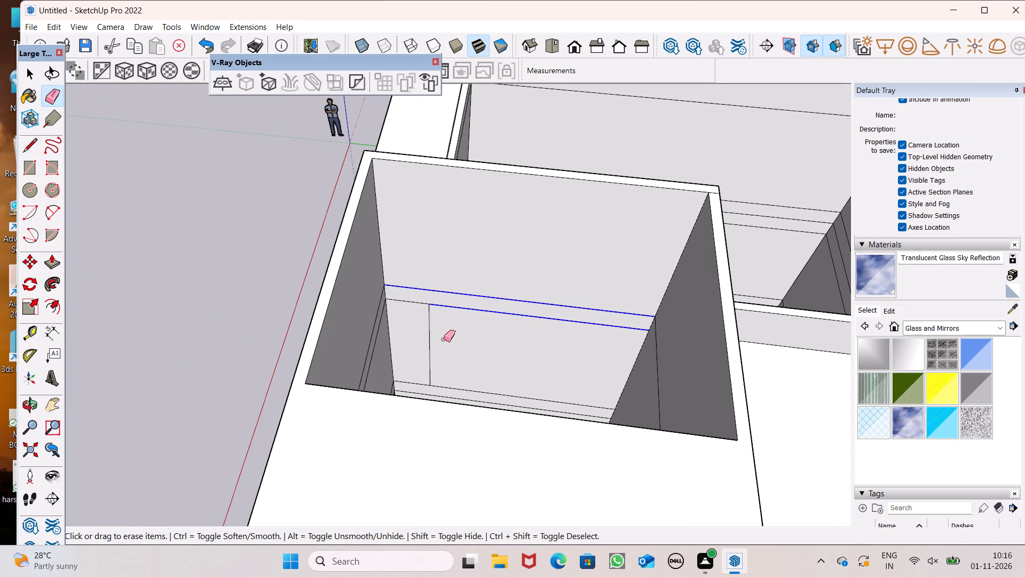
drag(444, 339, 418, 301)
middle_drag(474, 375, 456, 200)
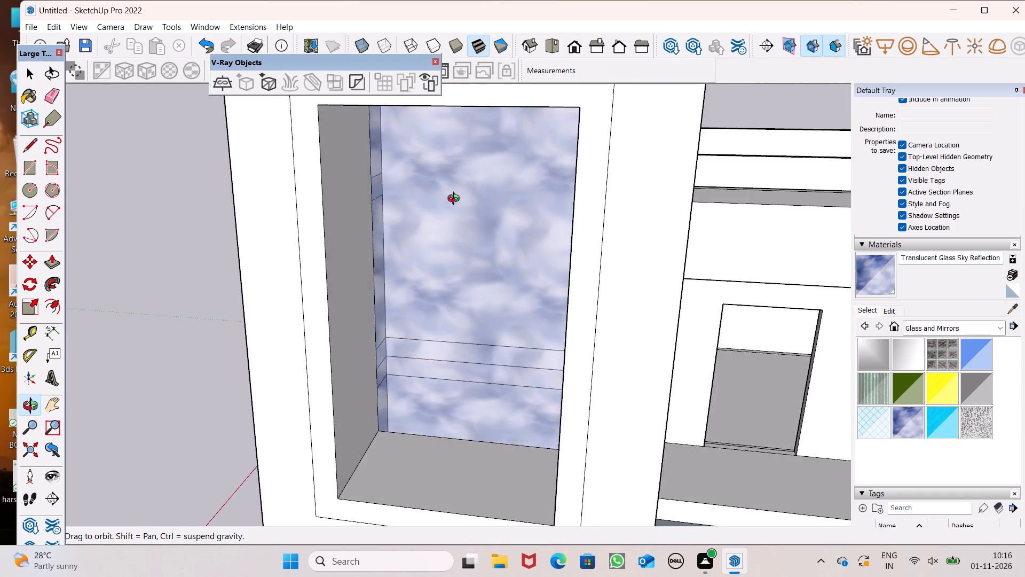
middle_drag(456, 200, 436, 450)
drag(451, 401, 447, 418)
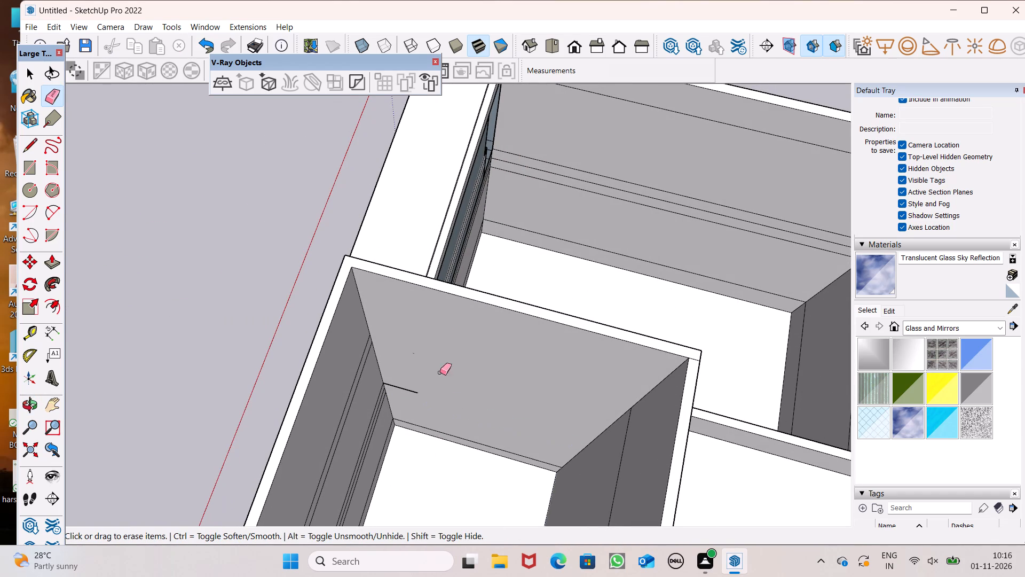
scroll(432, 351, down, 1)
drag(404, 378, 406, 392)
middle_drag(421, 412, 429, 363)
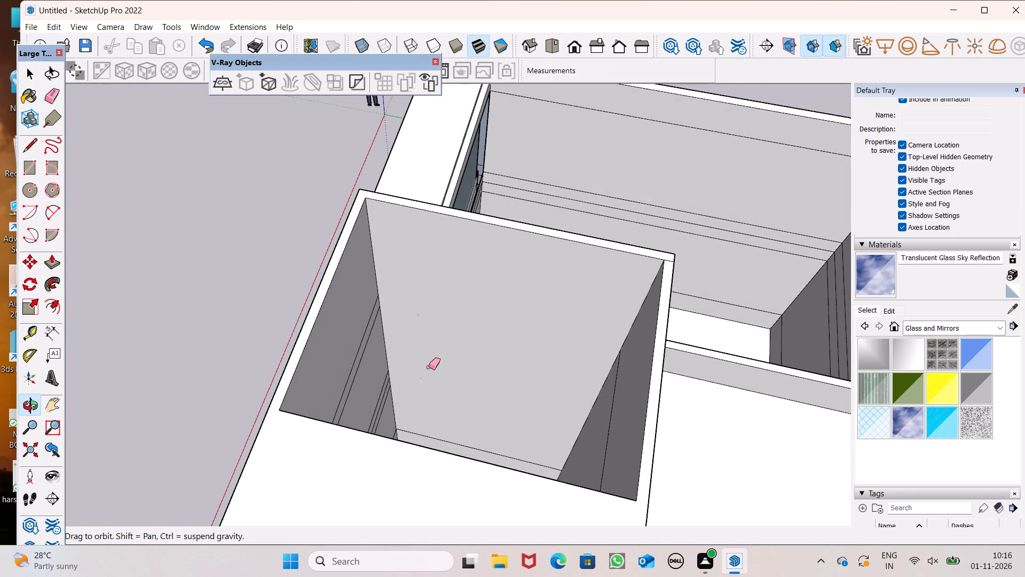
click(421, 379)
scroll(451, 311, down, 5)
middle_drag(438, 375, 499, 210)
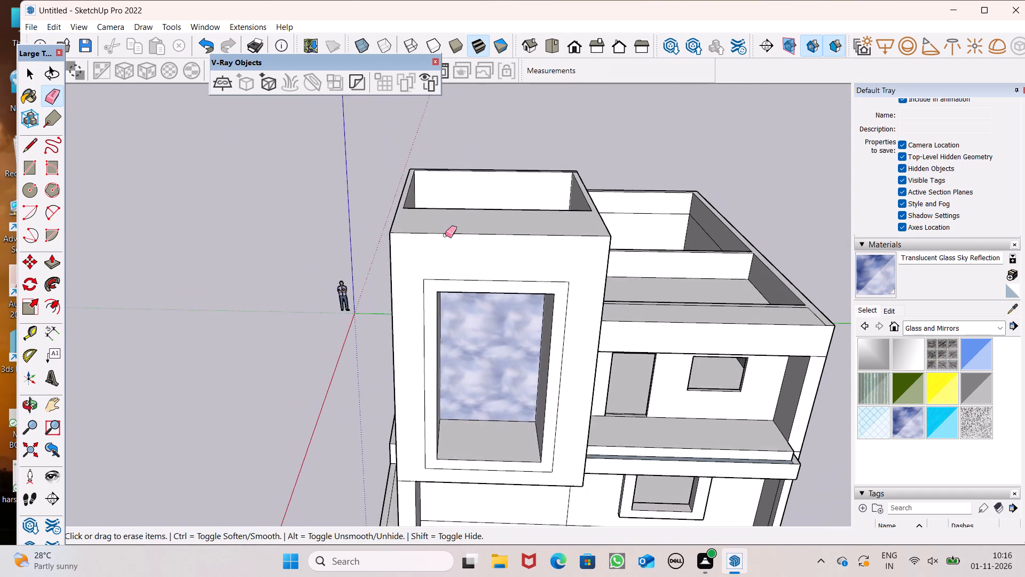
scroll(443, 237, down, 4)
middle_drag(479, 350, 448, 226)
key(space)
Examine the tall block's glazed window from several angles, including the side wall edges seen through the glass.
middle_drag(562, 357, 592, 428)
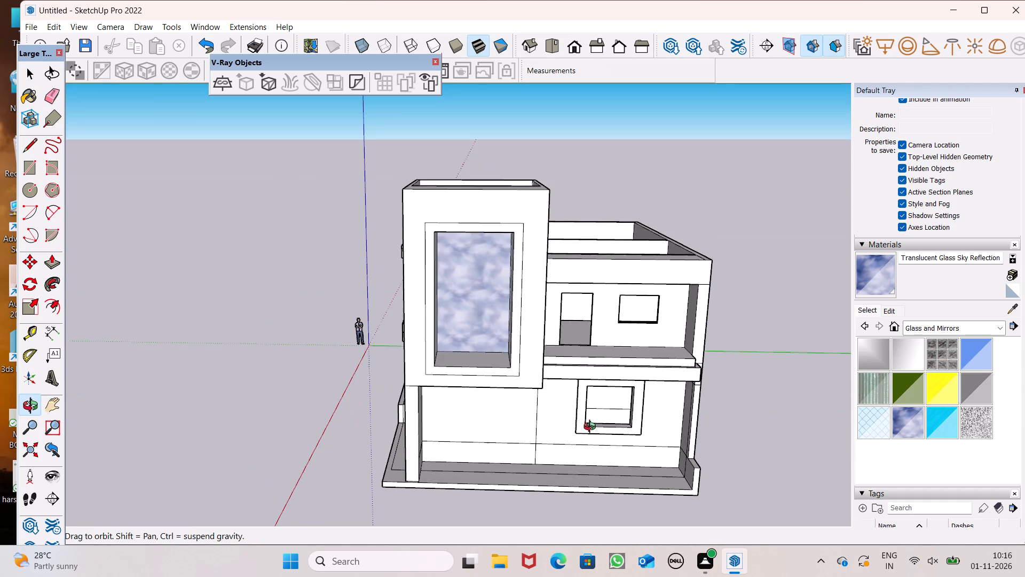
middle_drag(592, 428, 575, 455)
scroll(577, 455, up, 1)
scroll(457, 298, up, 2)
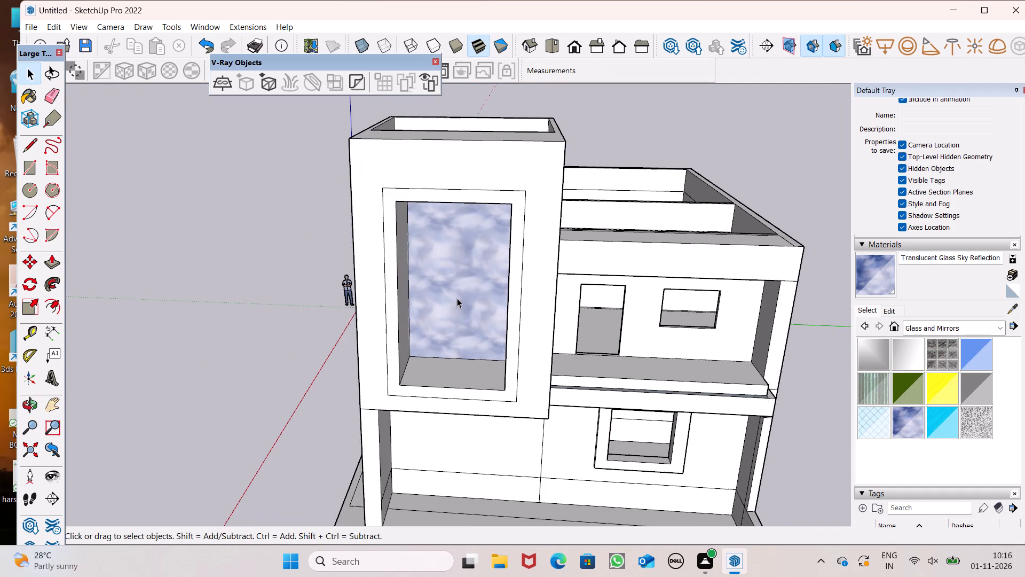
scroll(457, 298, down, 1)
middle_drag(471, 326, 379, 322)
scroll(377, 309, up, 3)
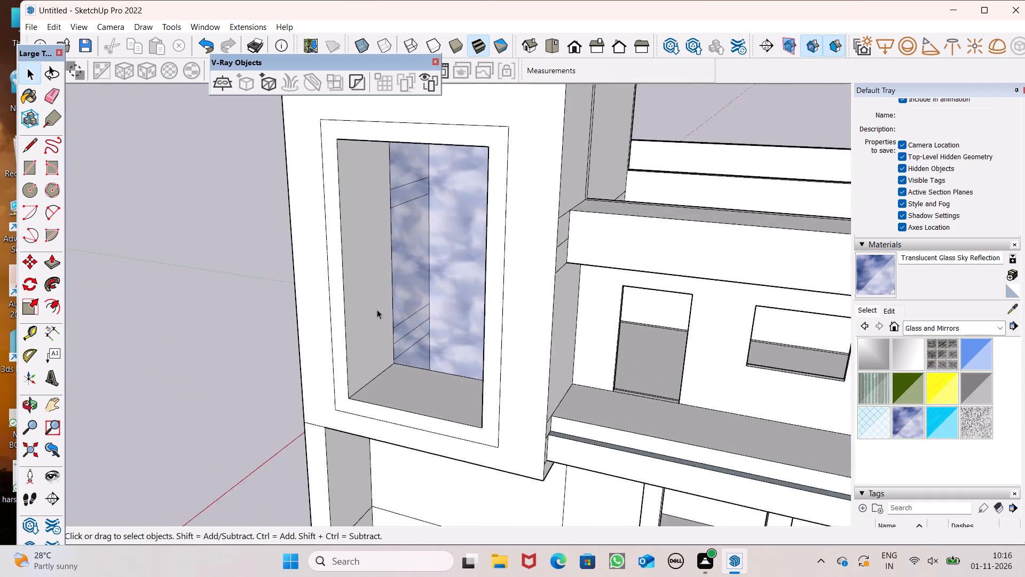
scroll(377, 309, up, 3)
scroll(377, 309, down, 4)
middle_drag(404, 347, 484, 362)
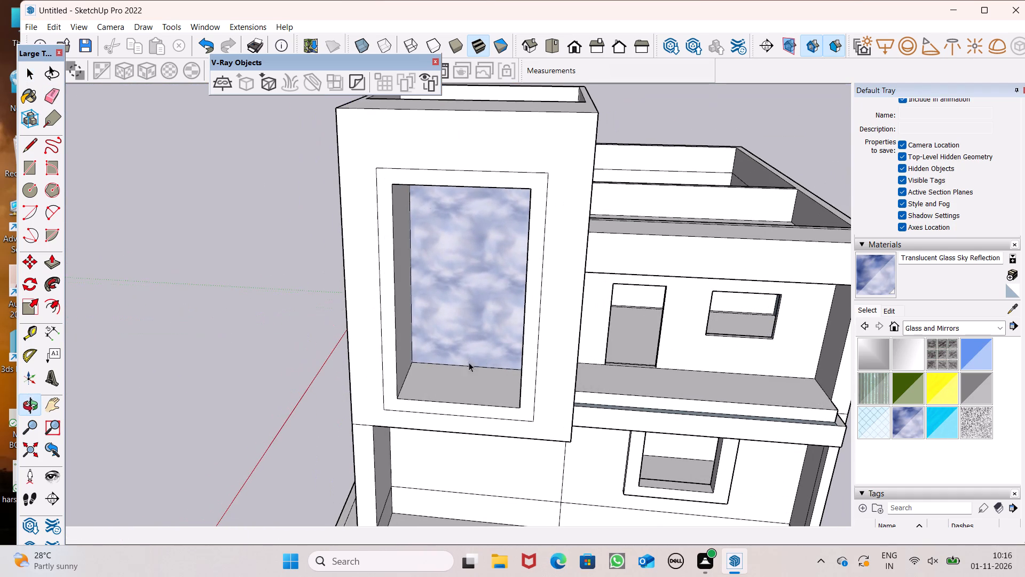
middle_drag(407, 393, 335, 380)
scroll(482, 278, down, 3)
middle_drag(485, 322, 427, 318)
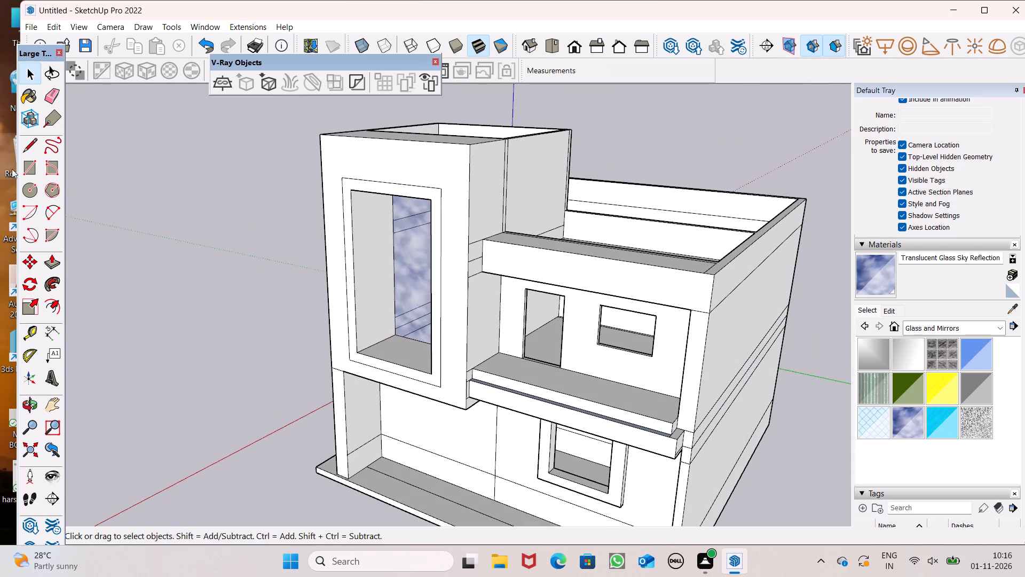
click(23, 169)
scroll(522, 258, down, 3)
middle_drag(509, 283, 403, 278)
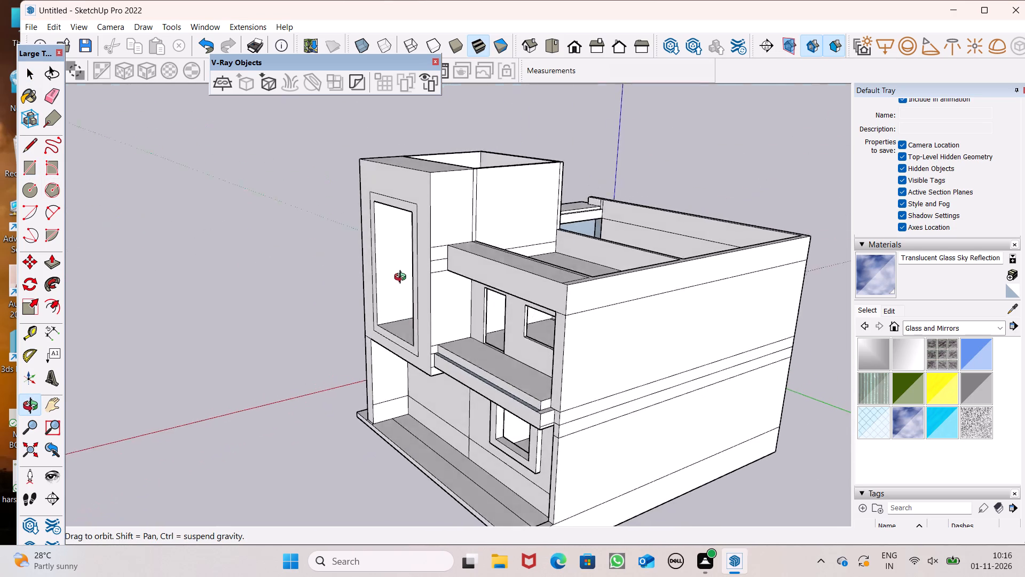
middle_drag(403, 278, 420, 263)
scroll(337, 211, up, 7)
scroll(388, 299, up, 3)
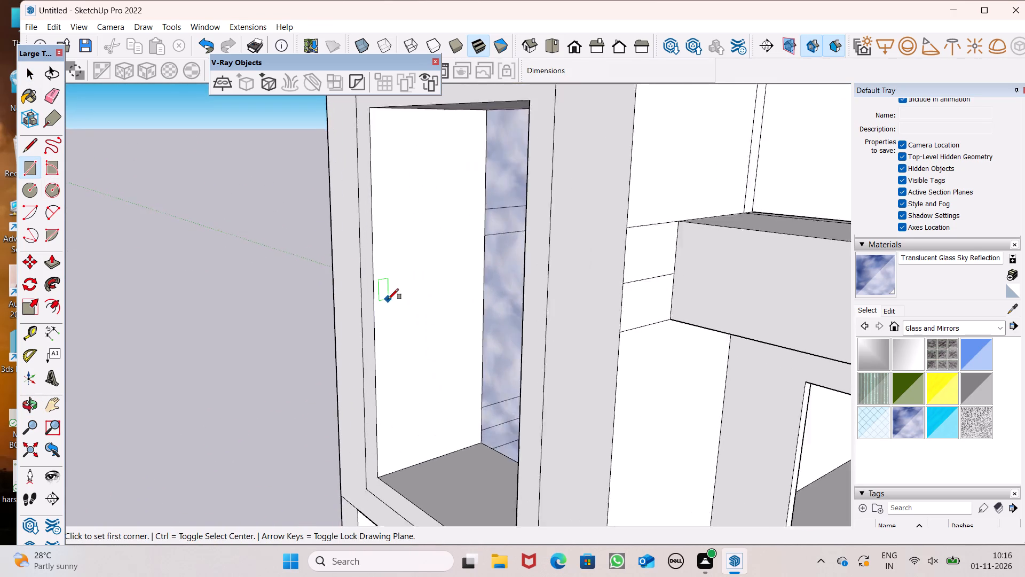
scroll(388, 299, up, 2)
scroll(388, 299, down, 3)
middle_drag(469, 348, 551, 366)
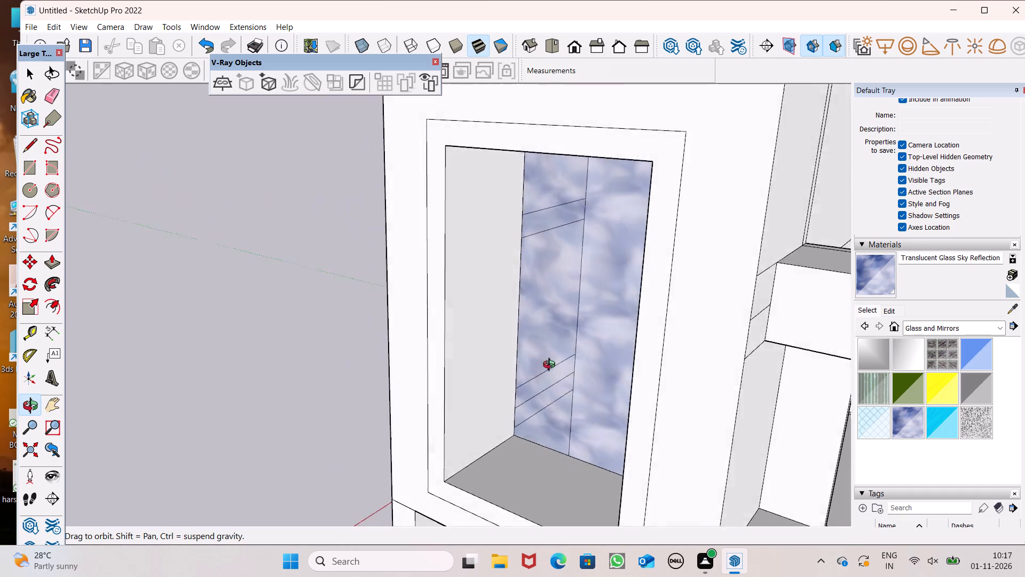
middle_drag(551, 366, 586, 364)
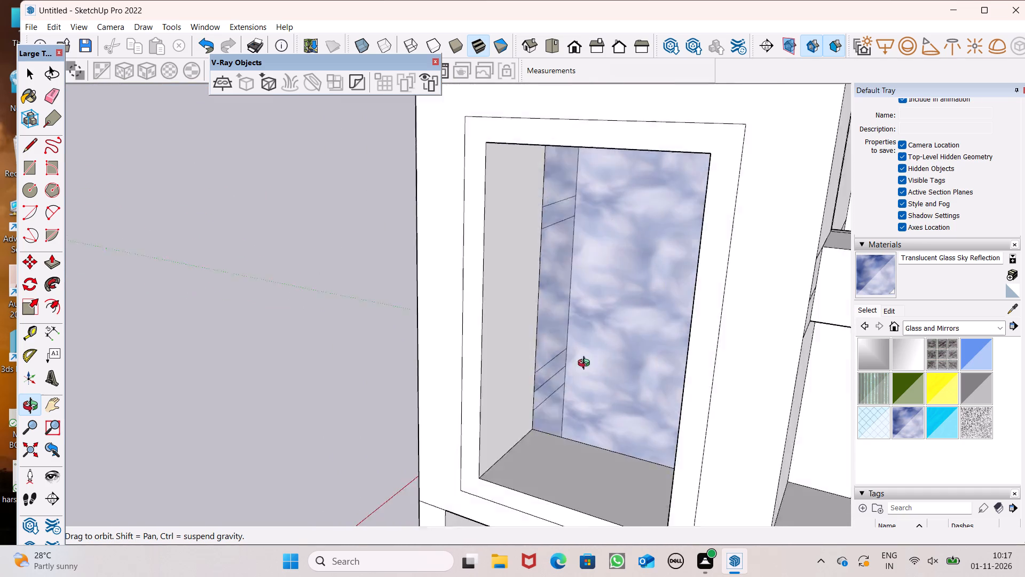
middle_drag(586, 364, 634, 355)
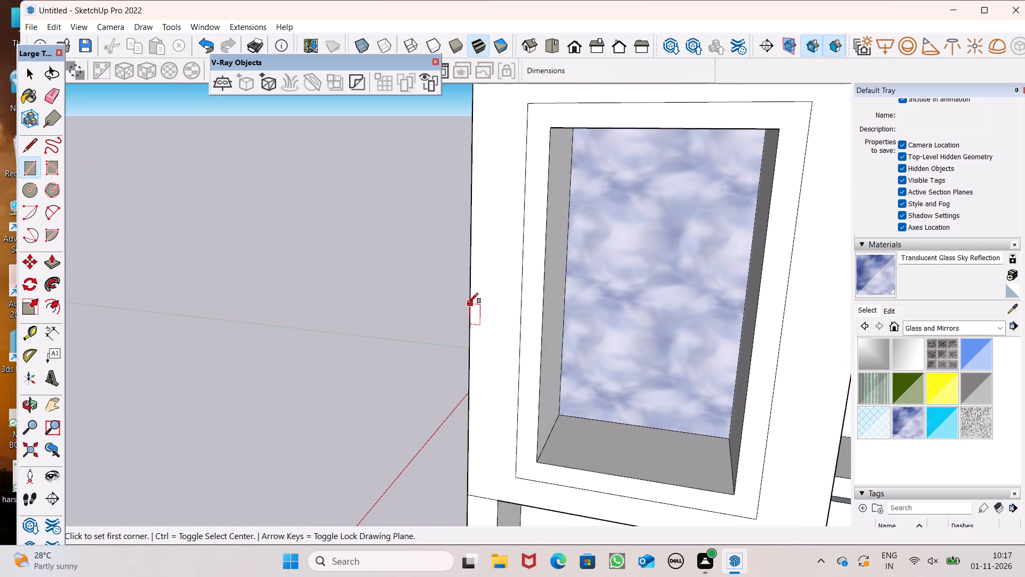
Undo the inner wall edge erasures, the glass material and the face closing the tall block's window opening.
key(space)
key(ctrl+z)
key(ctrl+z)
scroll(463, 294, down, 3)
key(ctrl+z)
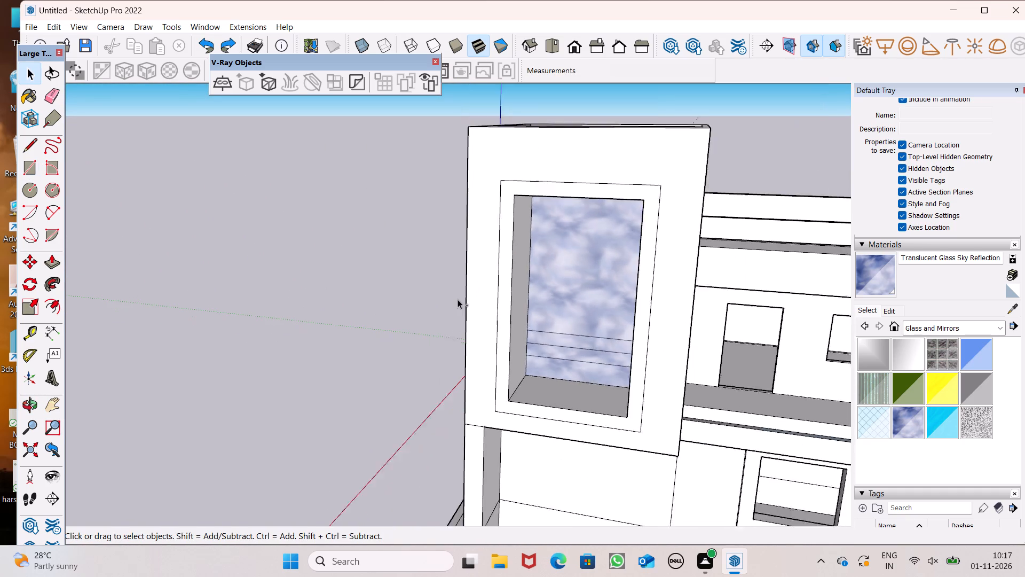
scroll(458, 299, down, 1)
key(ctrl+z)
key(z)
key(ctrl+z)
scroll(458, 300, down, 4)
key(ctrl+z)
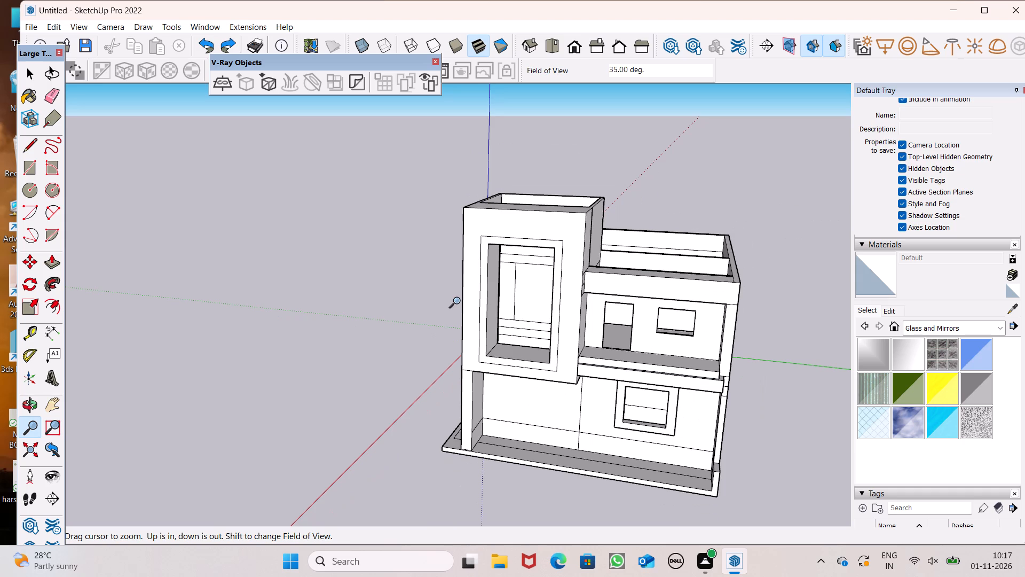
Undo the window's through-cut and push the inner rectangle on the tall block's front face inward about 2' 9" instead.
key(ctrl+z)
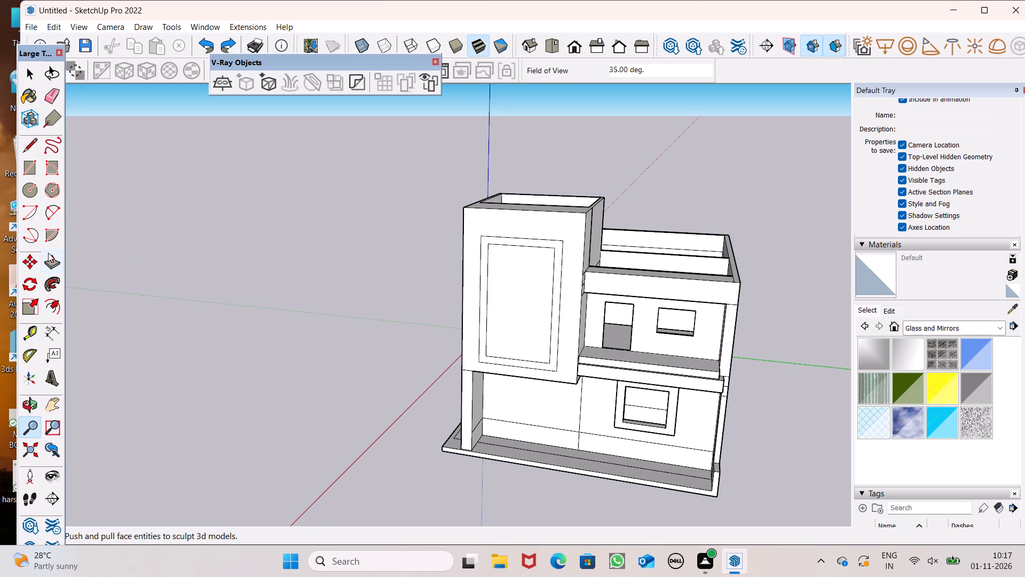
click(48, 253)
middle_drag(304, 297, 368, 397)
scroll(547, 394, up, 6)
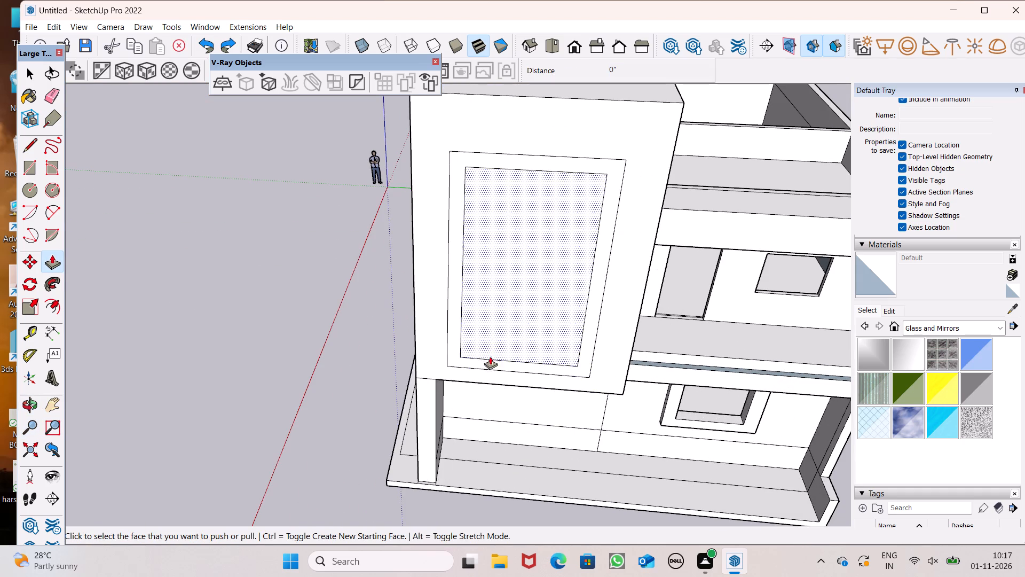
drag(488, 353, 492, 332)
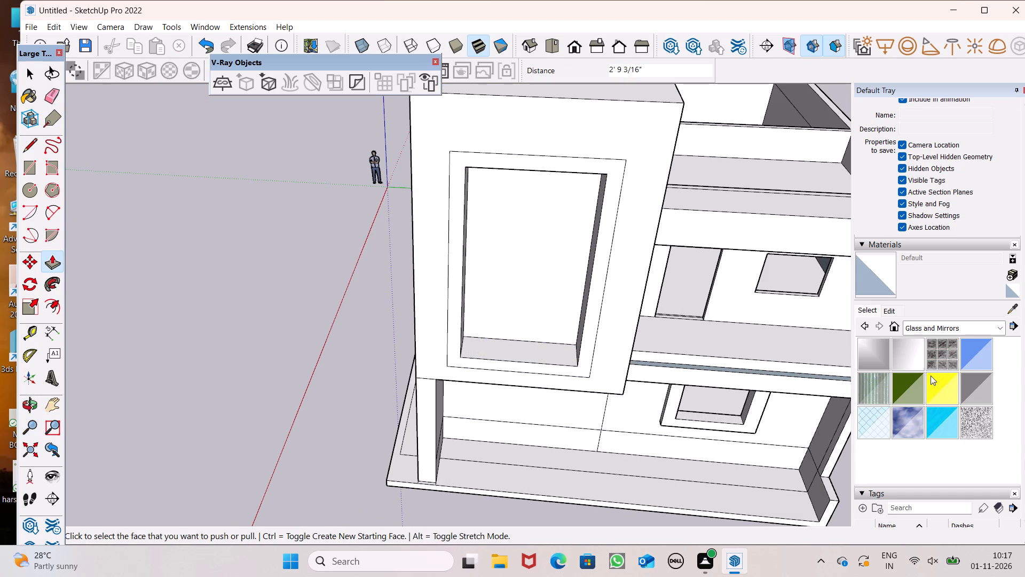
Apply Translucent Glass Sky Reflection to the recessed face of the tall block's front window.
click(908, 433)
click(504, 304)
middle_drag(567, 369, 562, 348)
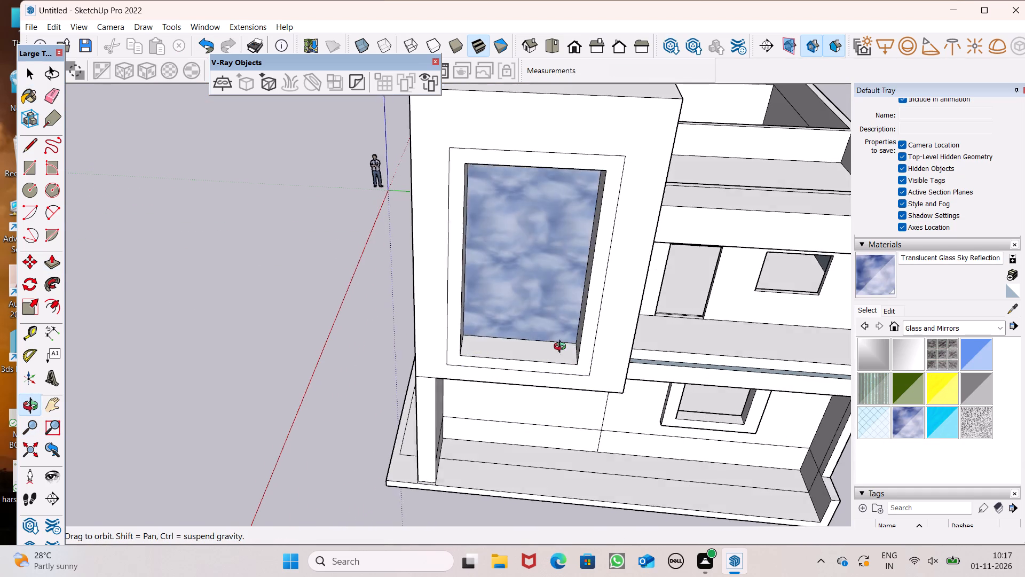
middle_drag(562, 348, 582, 255)
scroll(530, 219, up, 1)
key(space)
Start the Rectangle tool with the tall block's glazed front window in view.
scroll(558, 267, down, 5)
middle_drag(575, 240, 614, 194)
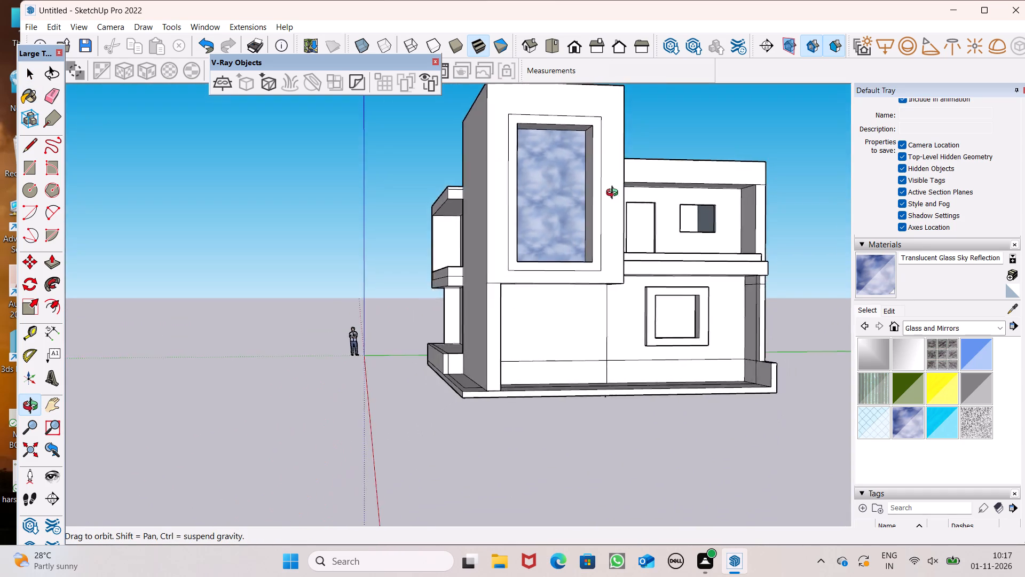
middle_drag(614, 194, 372, 337)
scroll(446, 331, up, 1)
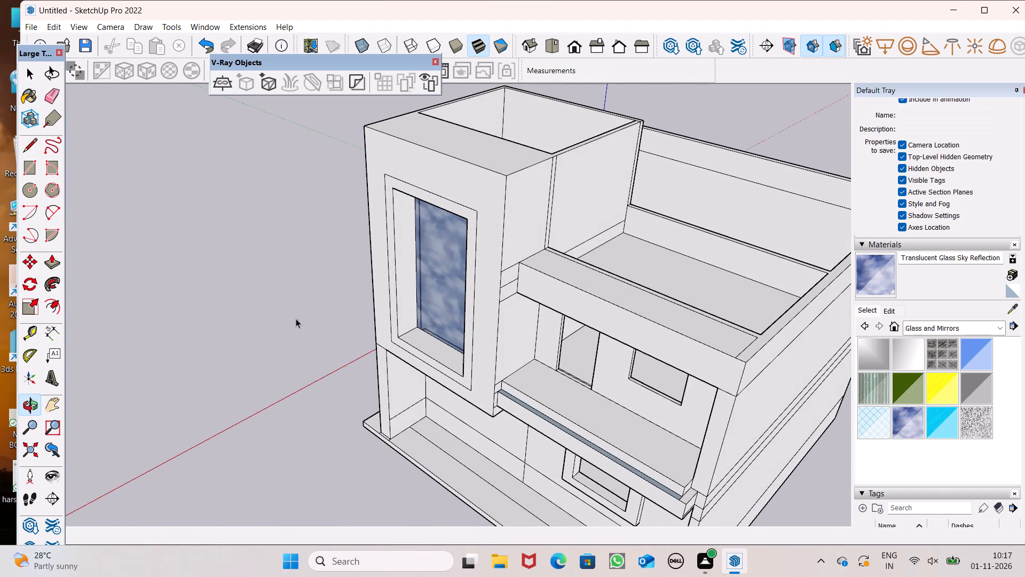
click(34, 163)
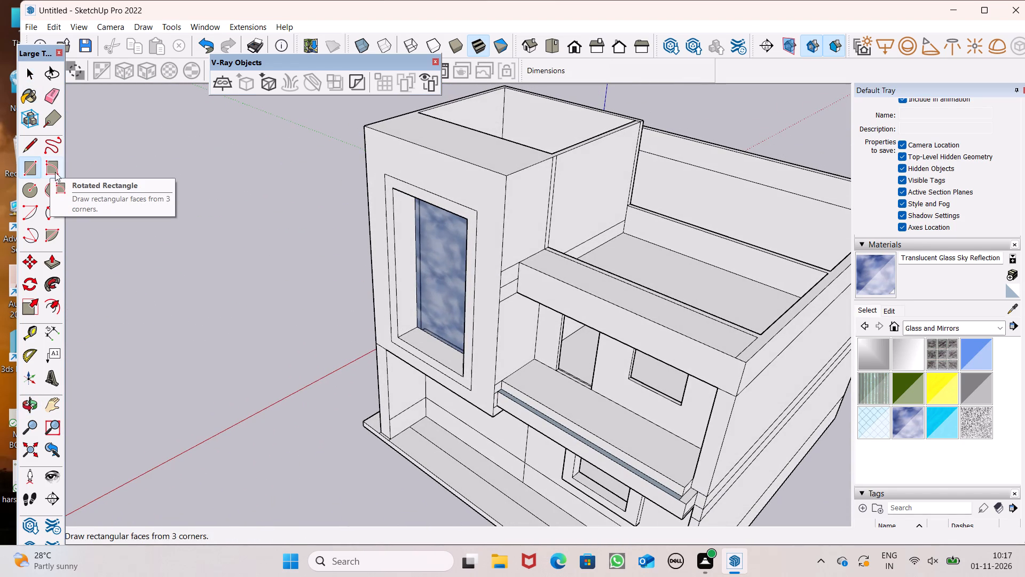
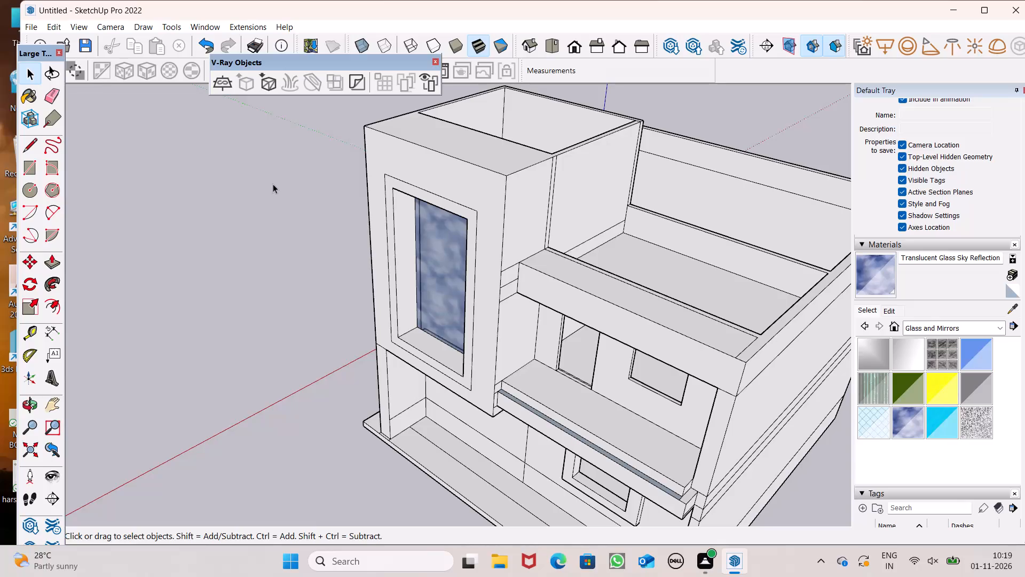
Draw a small, nearly square rectangle about 7 inches wide on the inner side wall of the tower's tall window recess.
scroll(362, 177, down, 1)
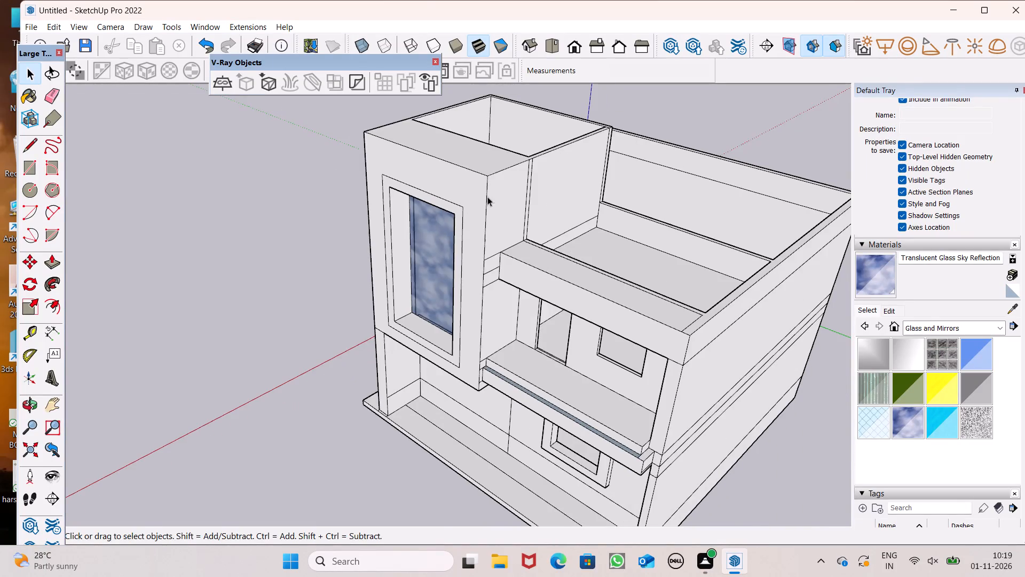
middle_drag(488, 197, 369, 164)
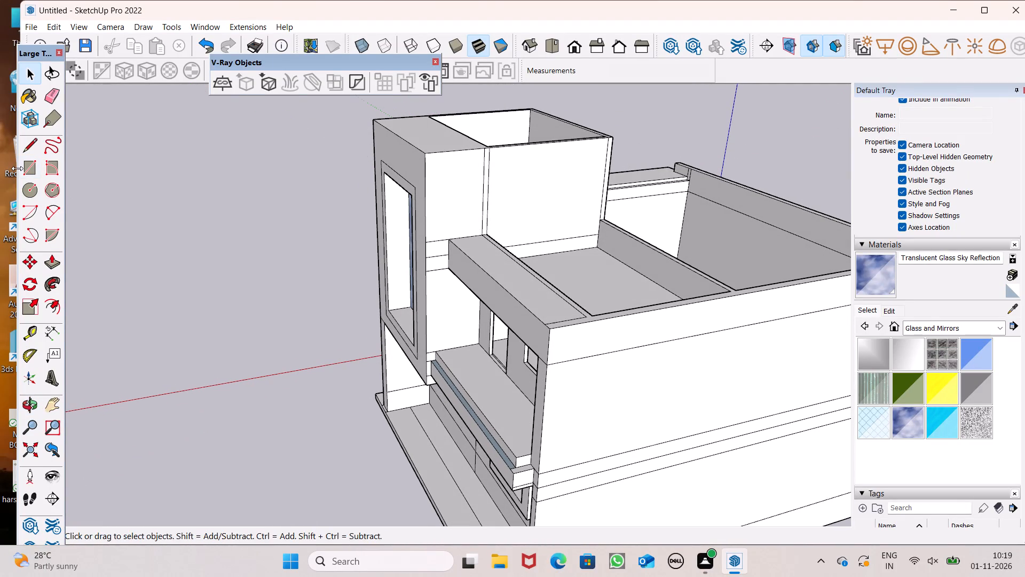
click(20, 167)
scroll(379, 234, up, 3)
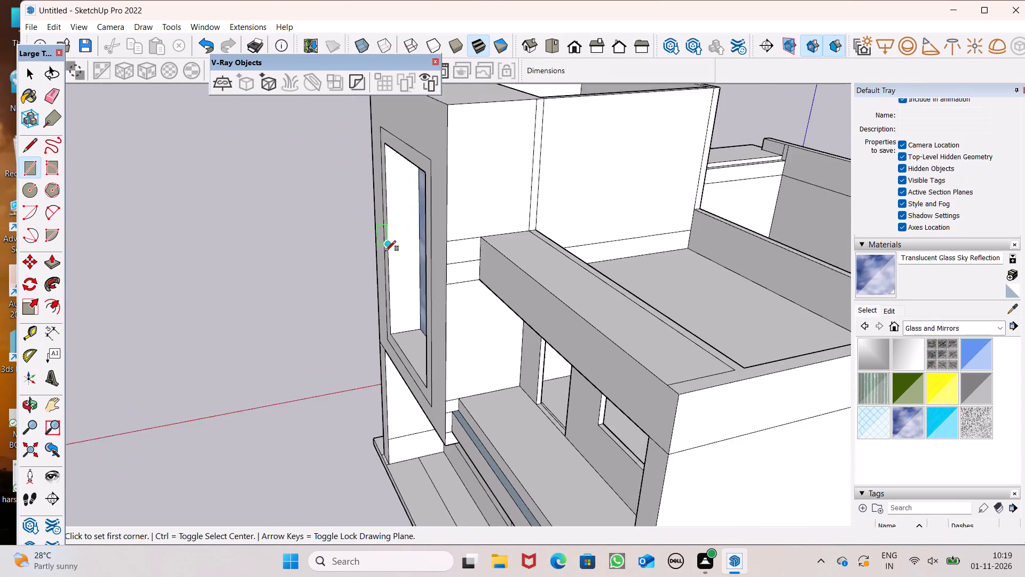
scroll(385, 251, up, 2)
scroll(385, 251, down, 4)
middle_drag(389, 262, 412, 258)
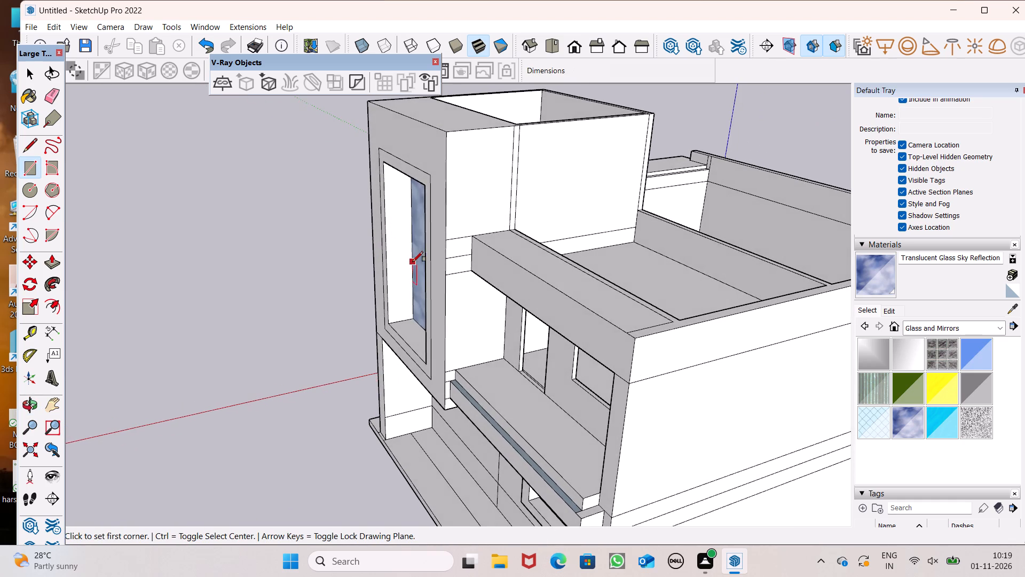
scroll(413, 262, up, 10)
scroll(492, 264, down, 7)
middle_drag(480, 305, 459, 285)
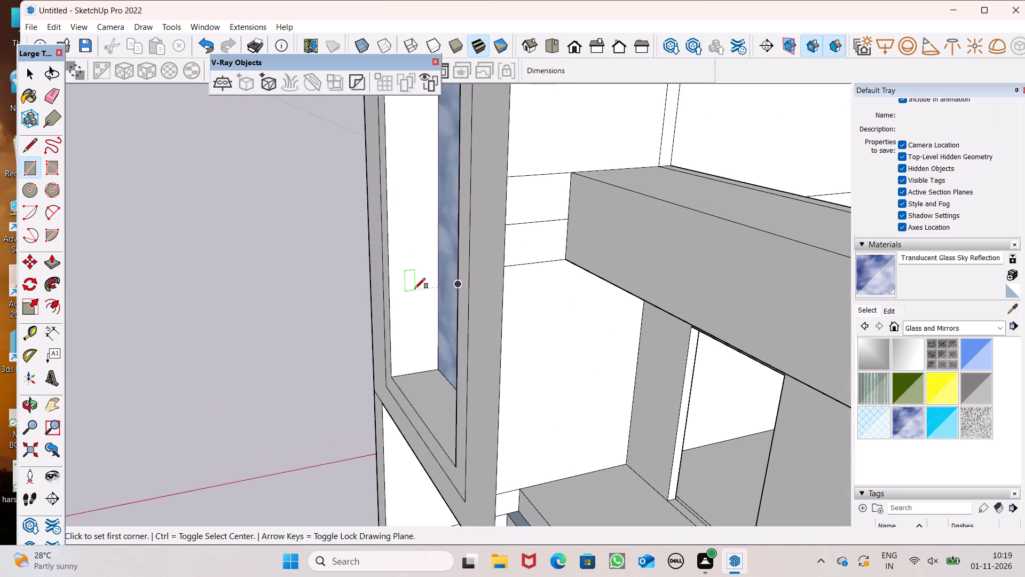
scroll(415, 288, up, 8)
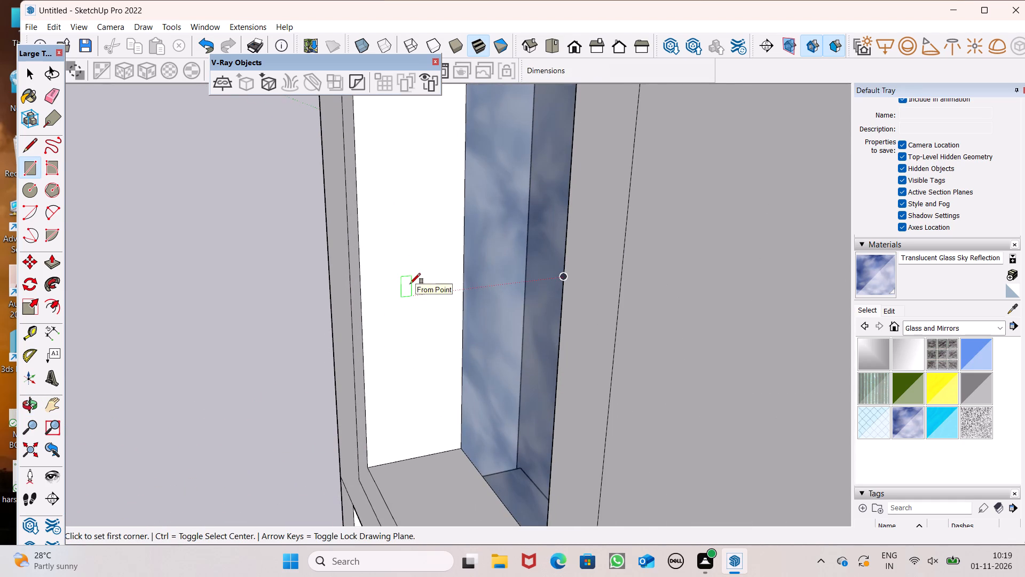
scroll(410, 284, up, 1)
middle_drag(432, 308, 424, 308)
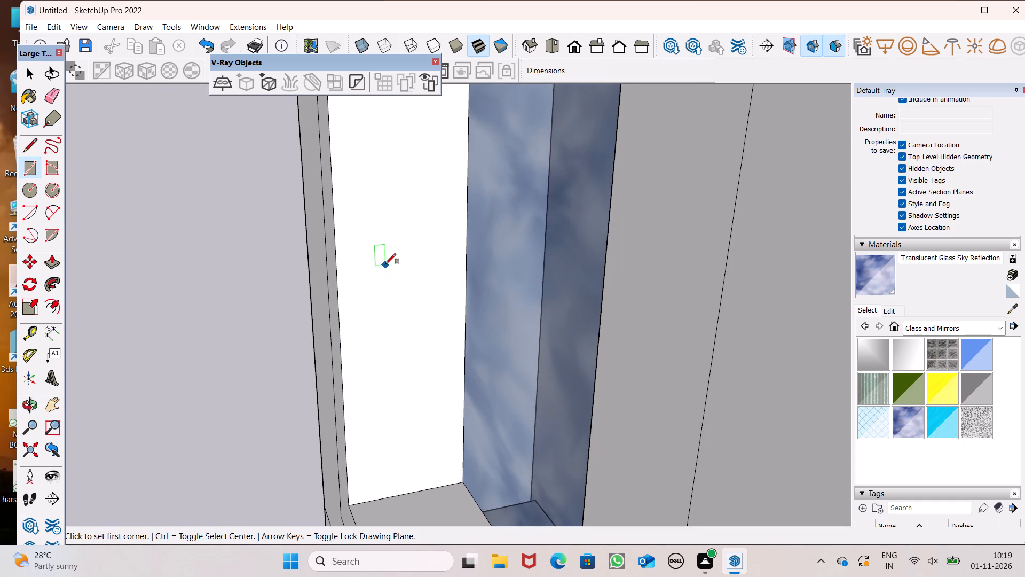
click(388, 267)
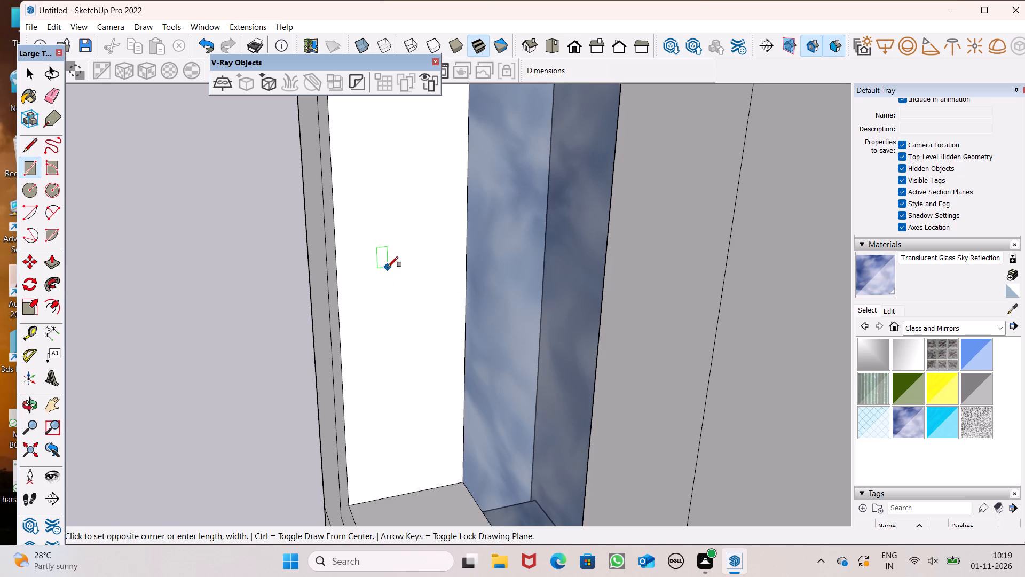
scroll(415, 272, up, 7)
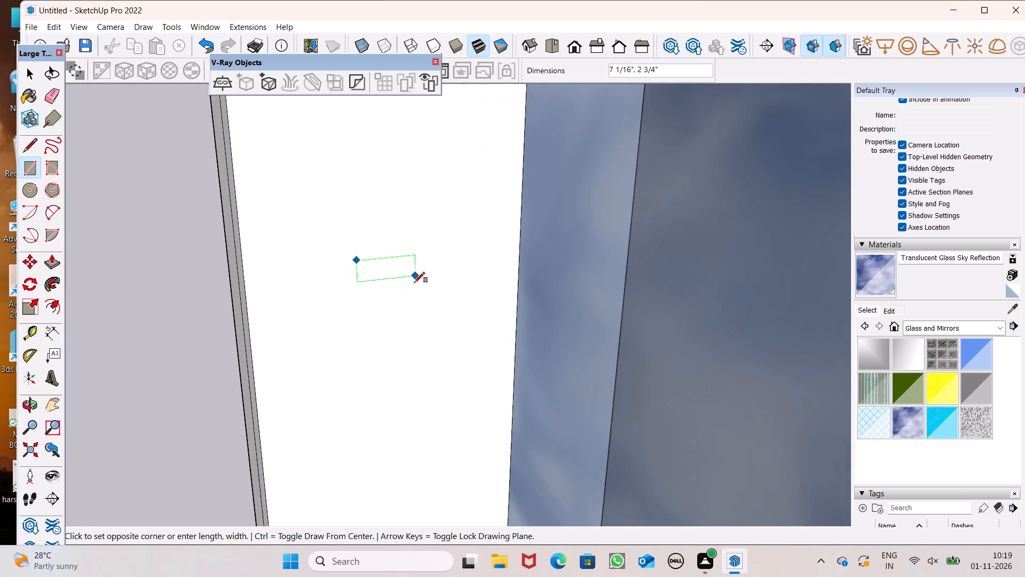
click(416, 307)
scroll(412, 260, down, 7)
key(space)
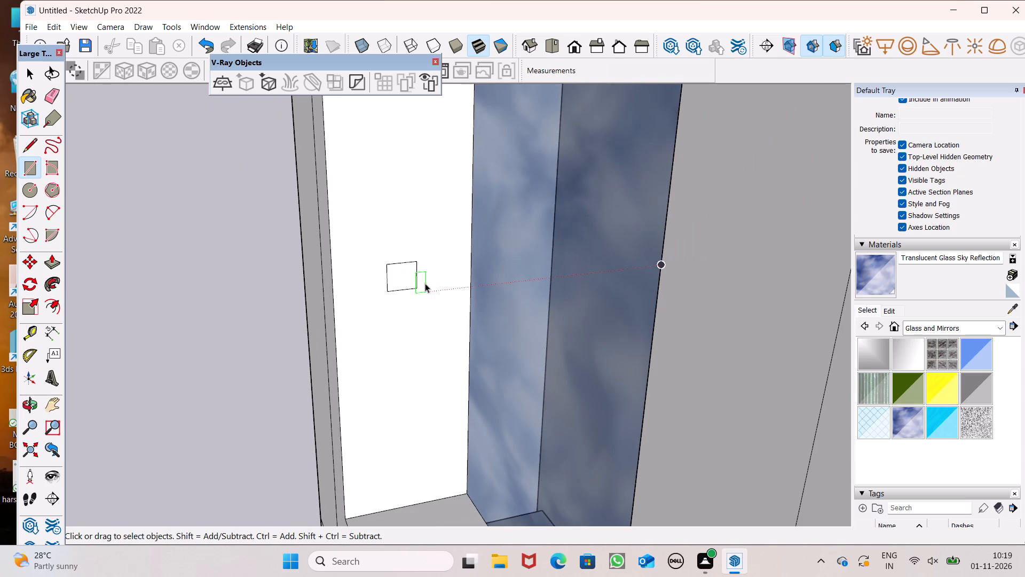
Select the small rectangle's face with its edges and start the Move command on it.
double_click(399, 283)
key(m)
key(Return)
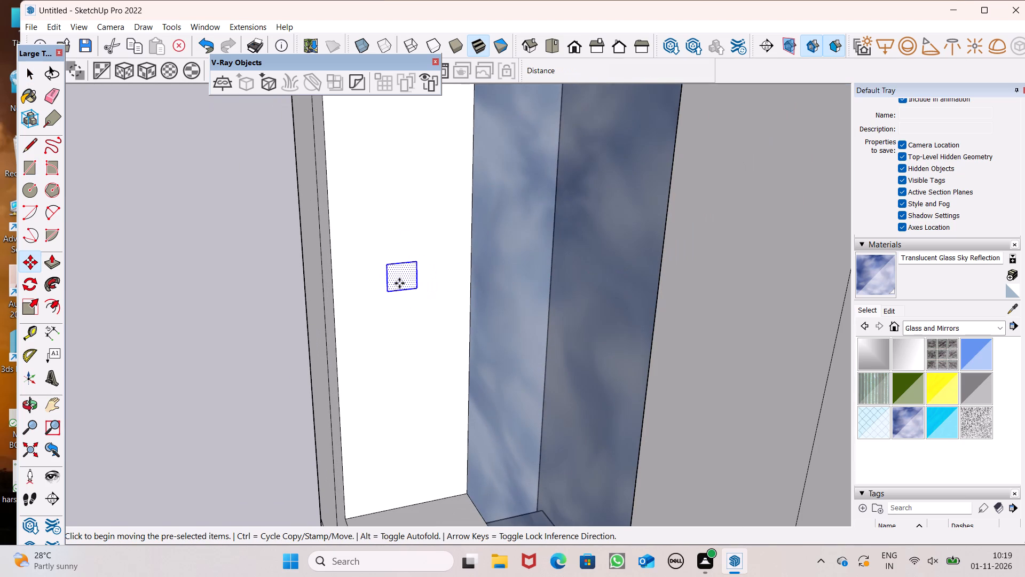
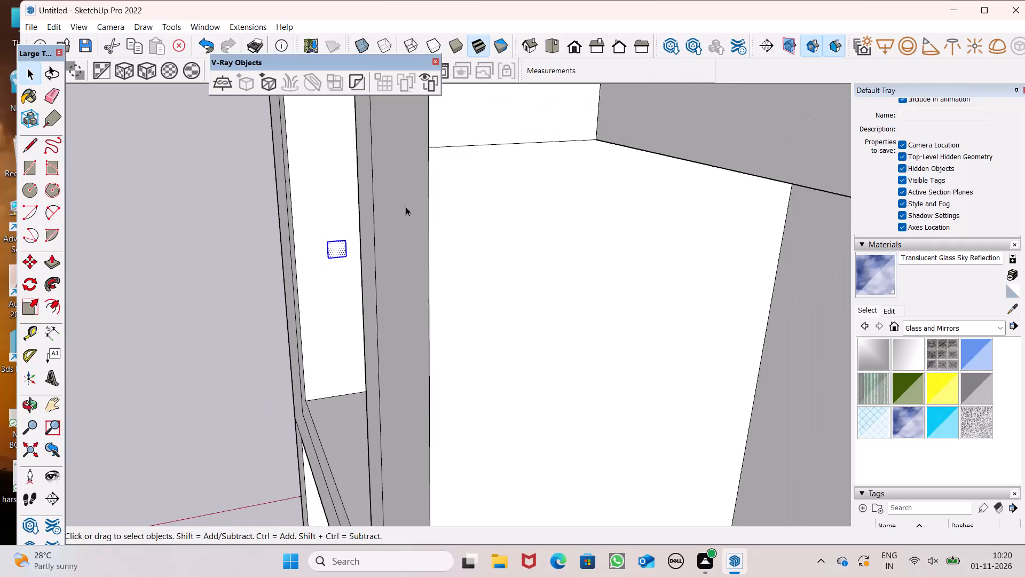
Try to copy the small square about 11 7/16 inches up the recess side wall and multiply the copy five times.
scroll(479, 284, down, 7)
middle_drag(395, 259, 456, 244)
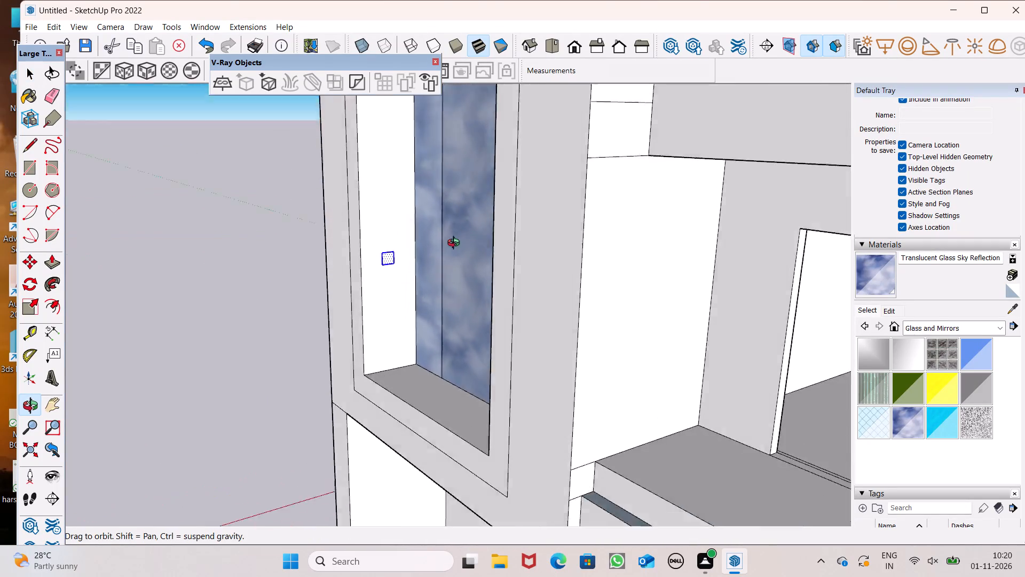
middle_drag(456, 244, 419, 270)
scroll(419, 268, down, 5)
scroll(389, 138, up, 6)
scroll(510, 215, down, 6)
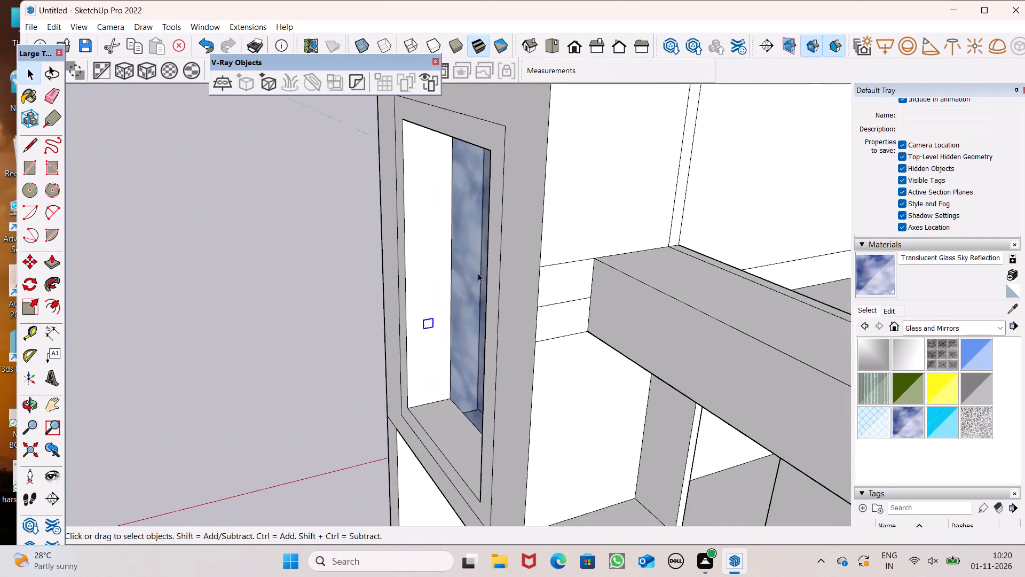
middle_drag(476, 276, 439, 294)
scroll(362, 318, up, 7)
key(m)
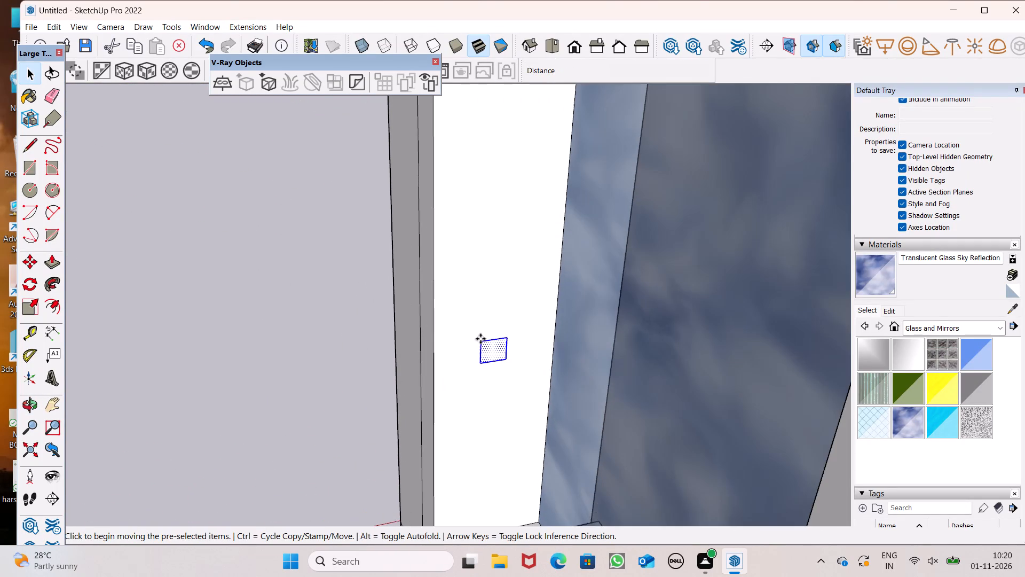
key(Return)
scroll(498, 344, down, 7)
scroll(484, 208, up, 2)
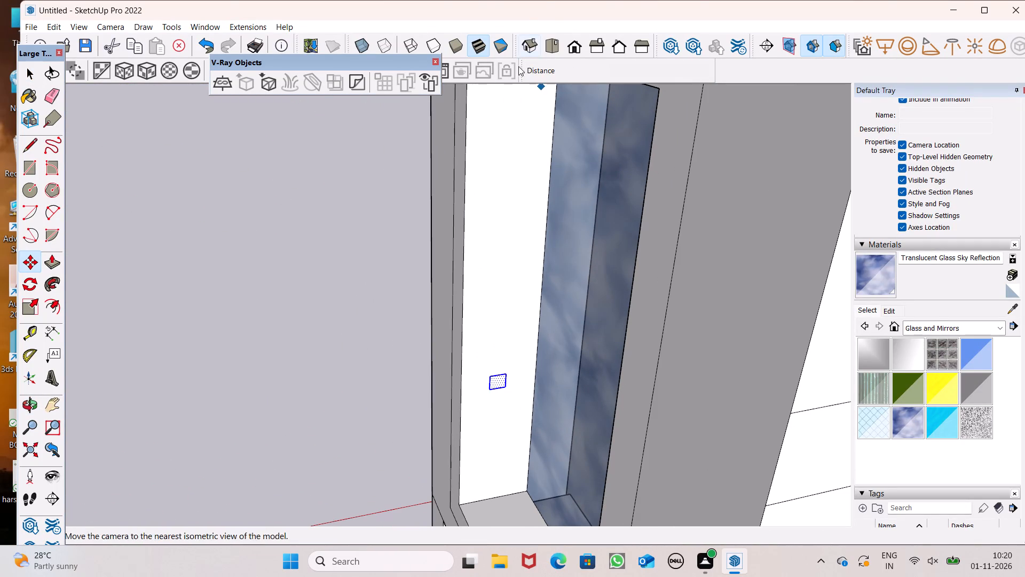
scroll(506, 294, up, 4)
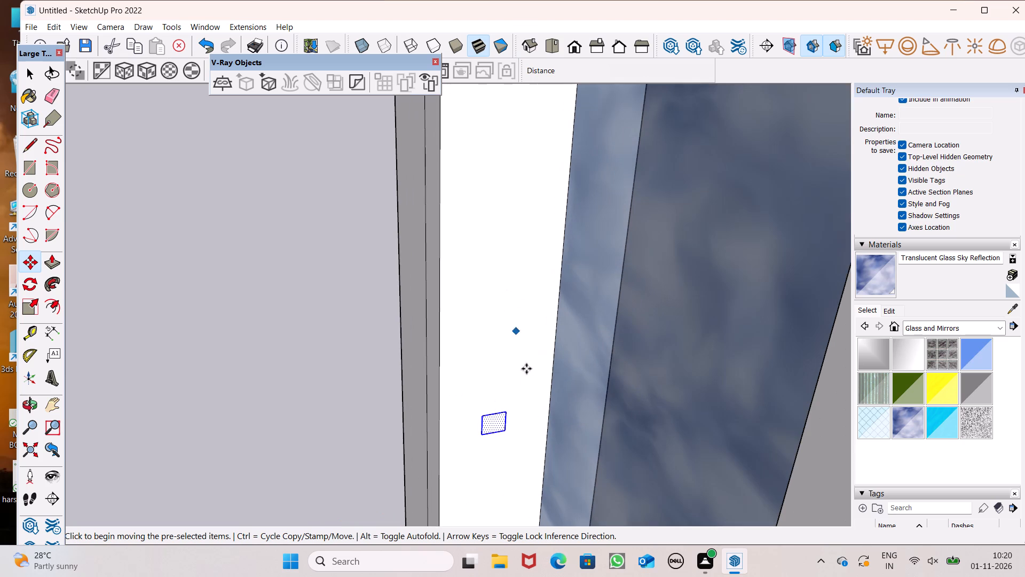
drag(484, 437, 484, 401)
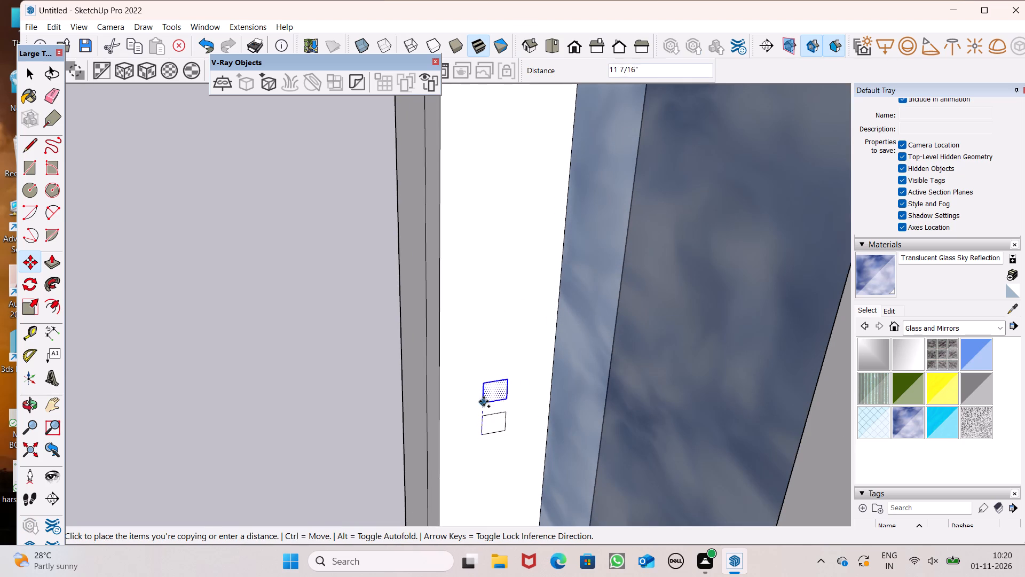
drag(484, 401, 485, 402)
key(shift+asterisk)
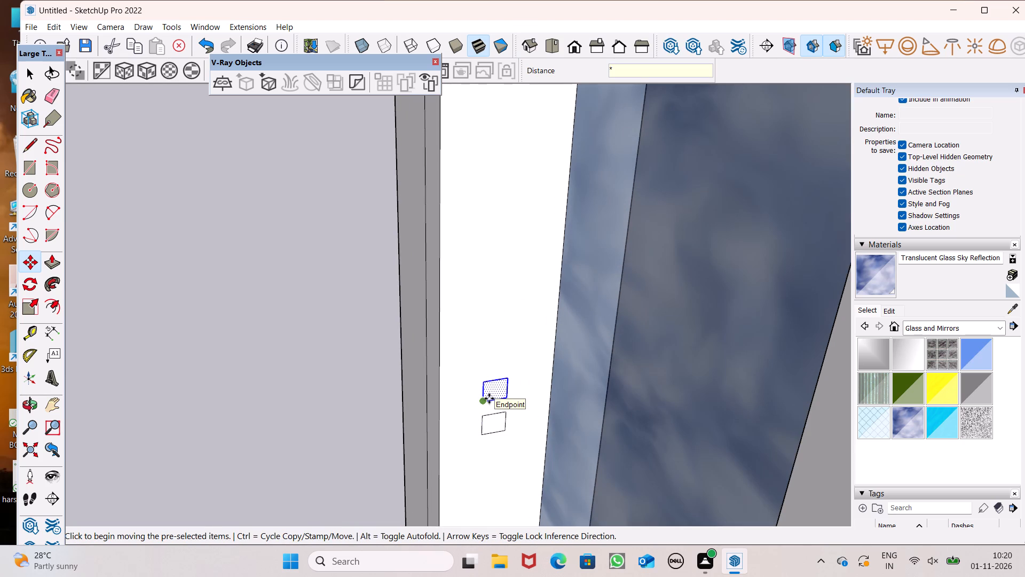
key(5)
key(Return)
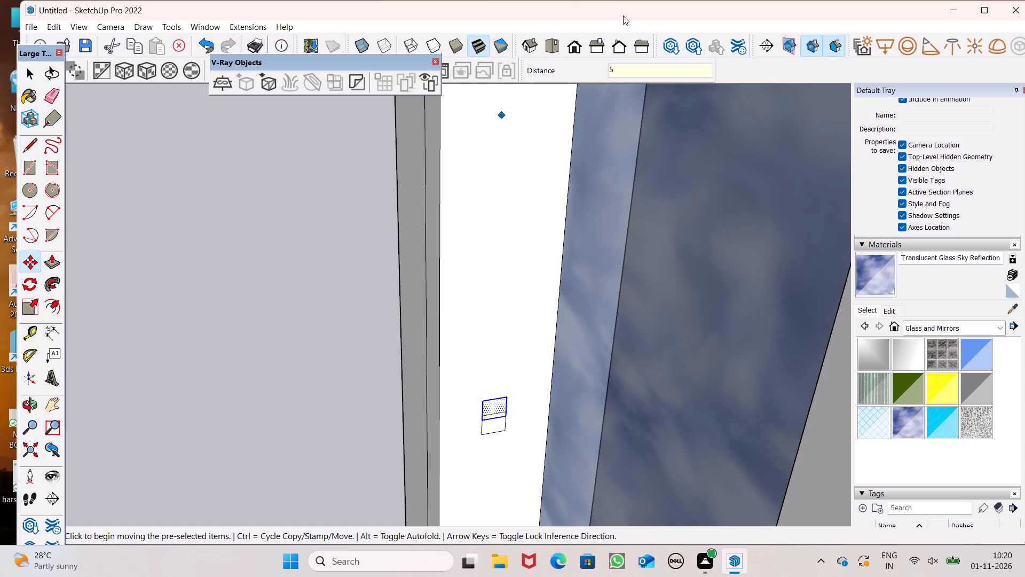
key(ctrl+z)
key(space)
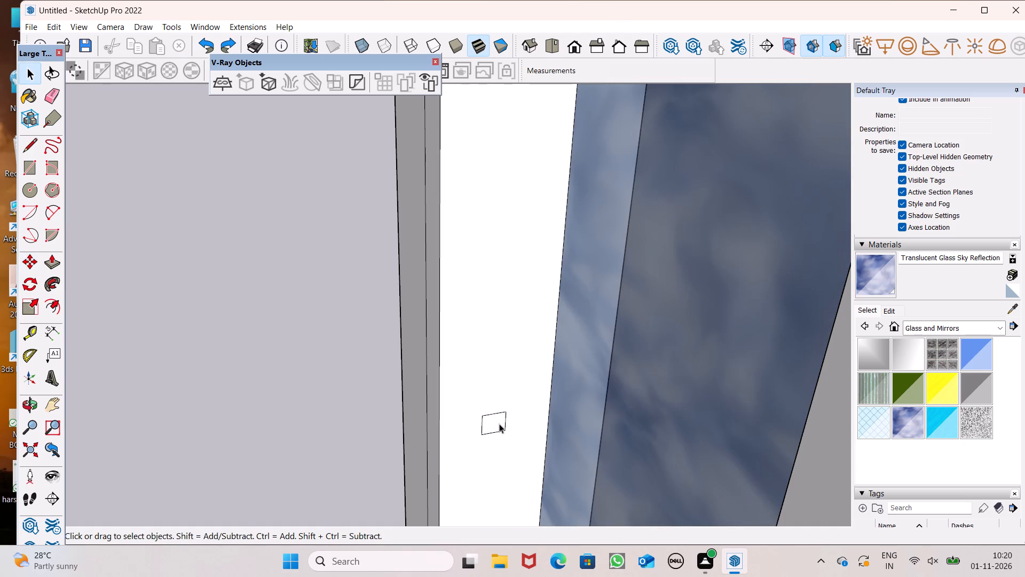
Copy the small square about 11 9/16 inches straight up the recess side wall and repeat the copy 5 times.
double_click(499, 424)
scroll(530, 346, down, 5)
key(m)
key(Return)
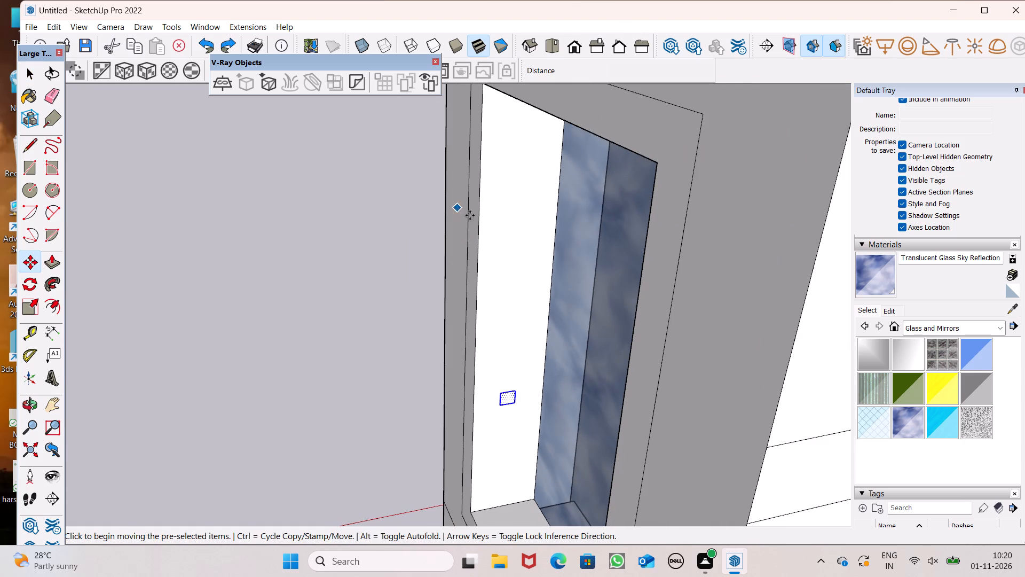
scroll(486, 296, up, 6)
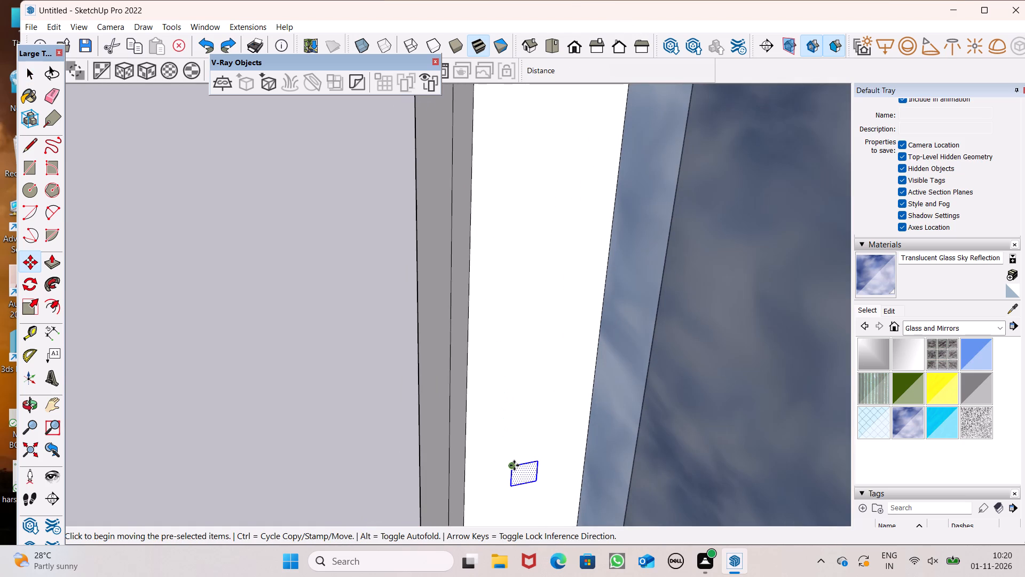
drag(514, 487, 511, 450)
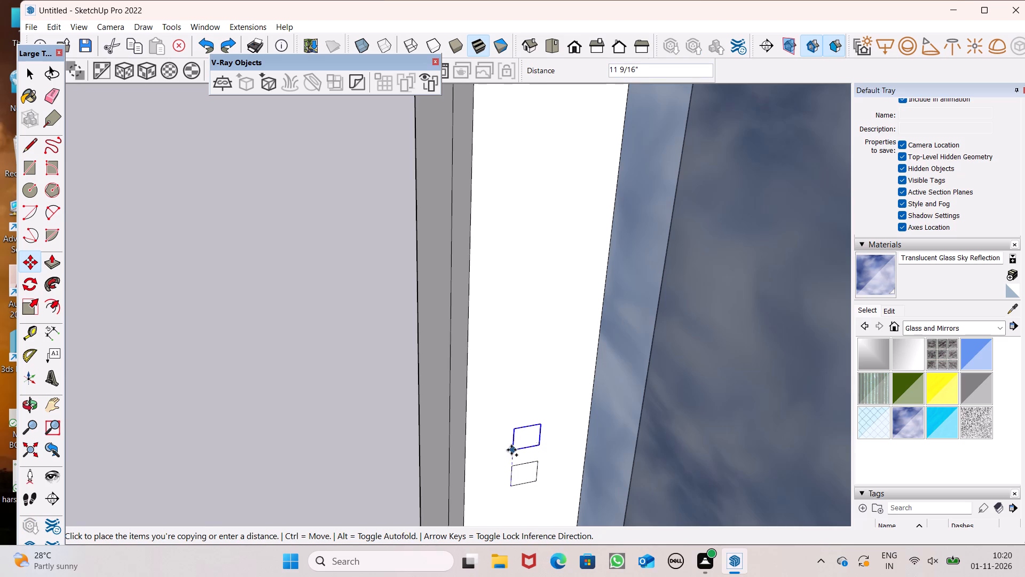
drag(511, 450, 511, 450)
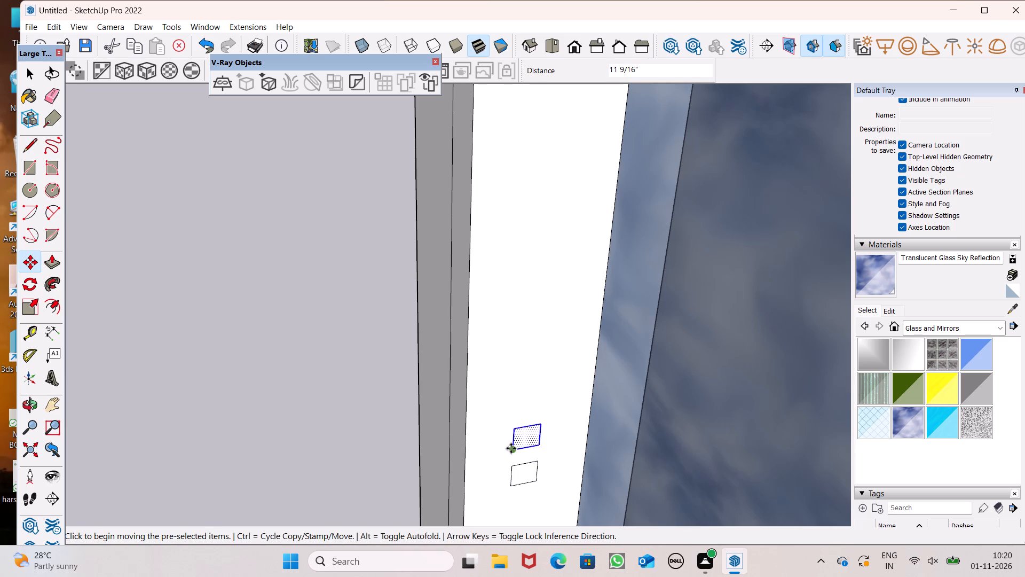
key(shift+asterisk)
key(5)
key(Return)
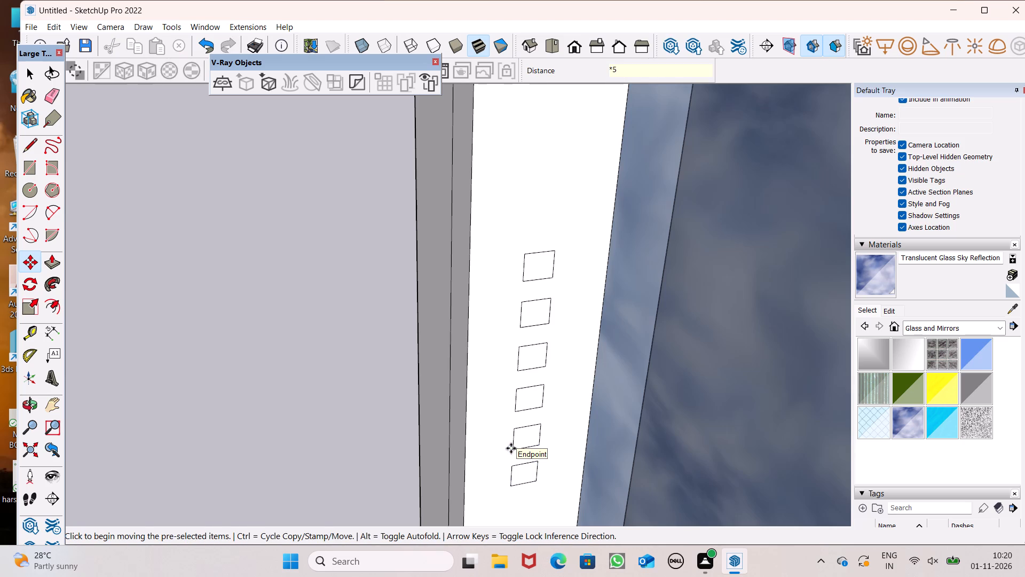
key(space)
Choose the 0132_LightGray paint material from the Colors-Named collection.
scroll(439, 33, down, 6)
scroll(504, 145, down, 12)
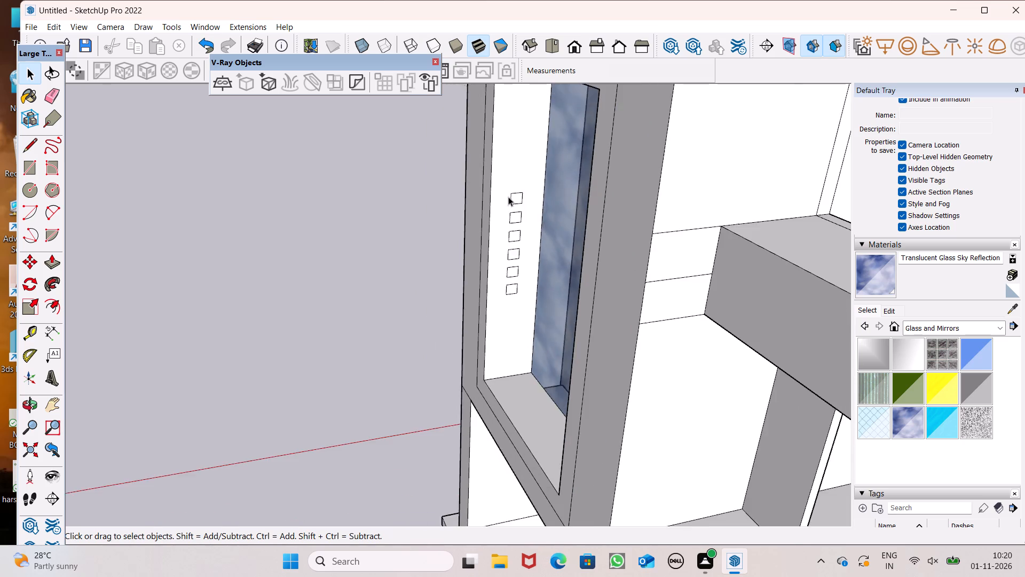
middle_drag(509, 196, 761, 84)
scroll(691, 145, down, 5)
middle_drag(700, 194, 676, 183)
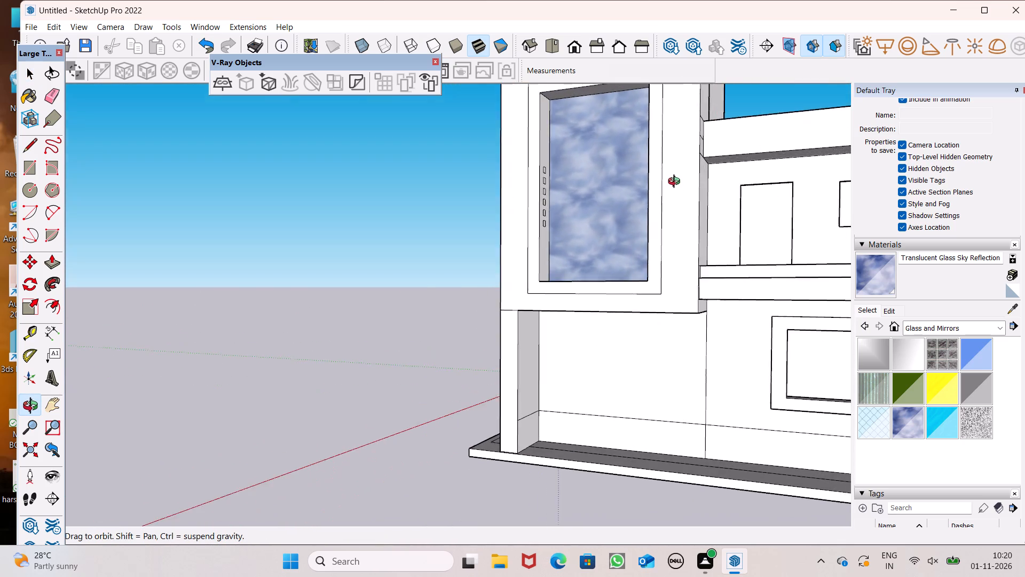
middle_drag(676, 183, 630, 214)
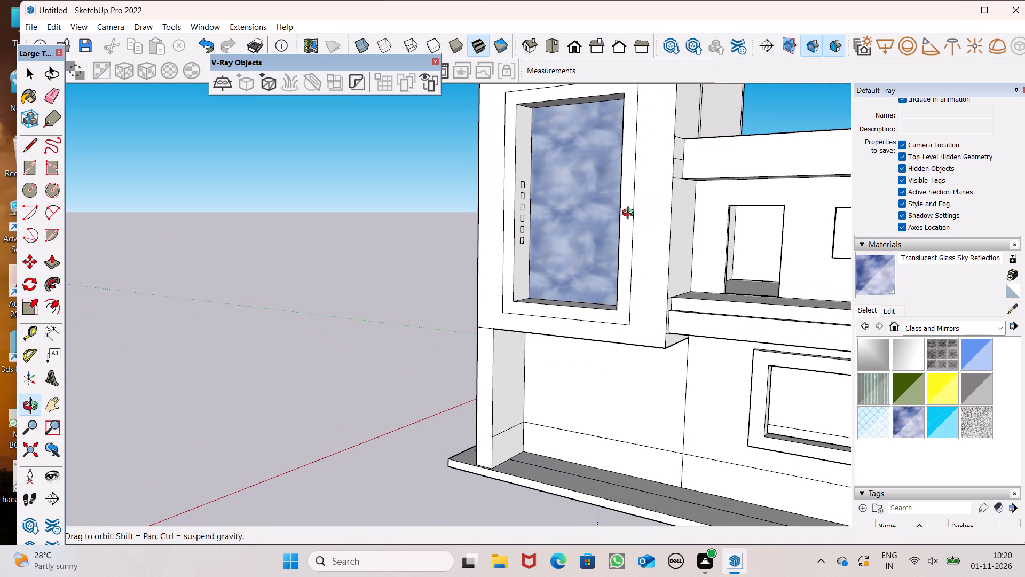
middle_drag(630, 214, 630, 215)
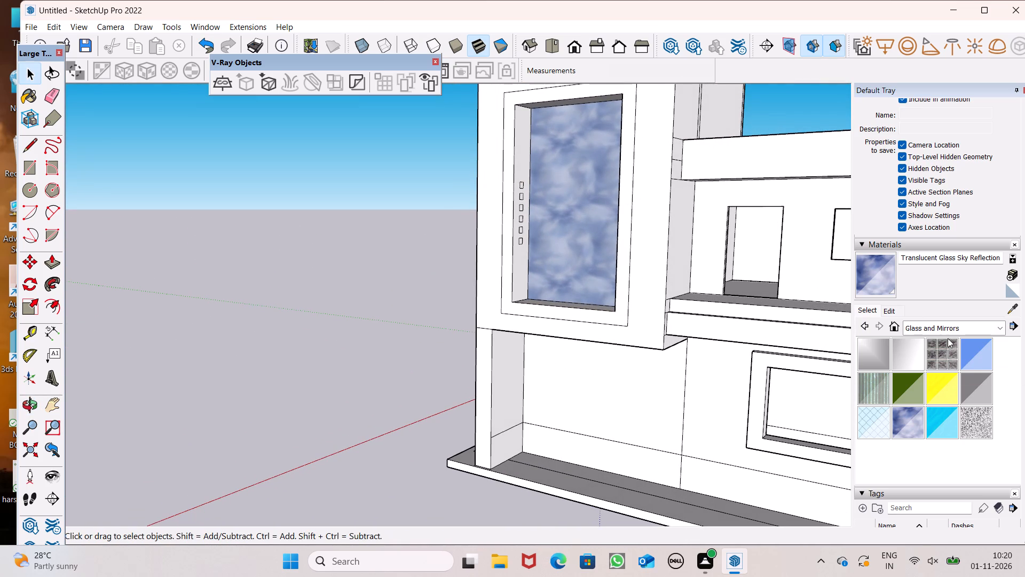
click(956, 328)
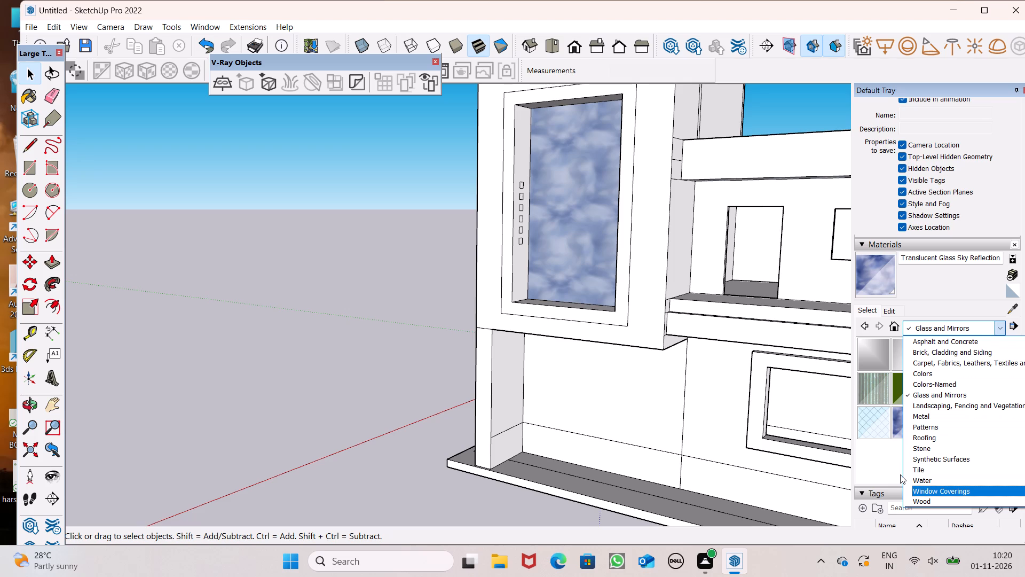
click(905, 383)
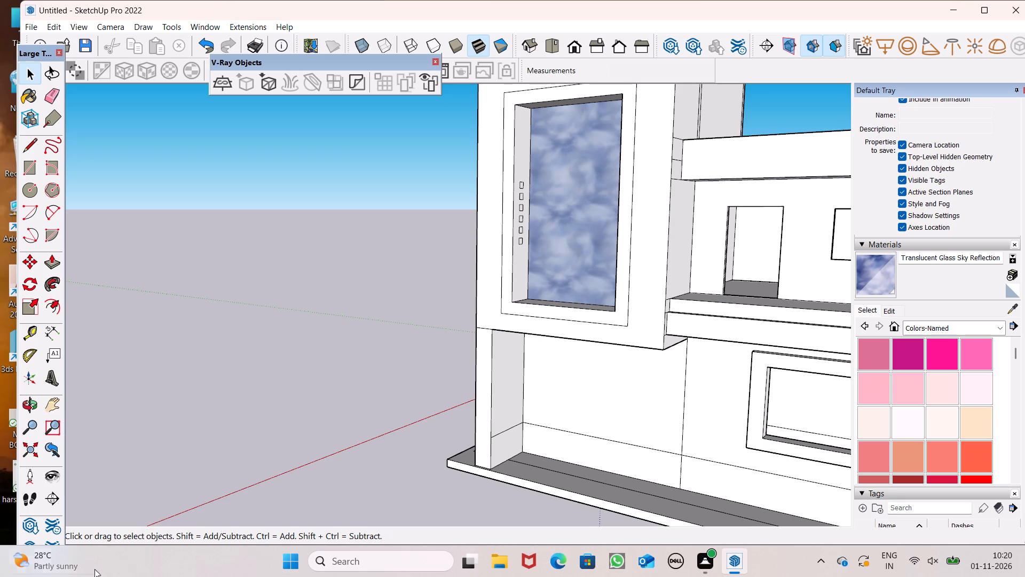
scroll(916, 427, down, 4)
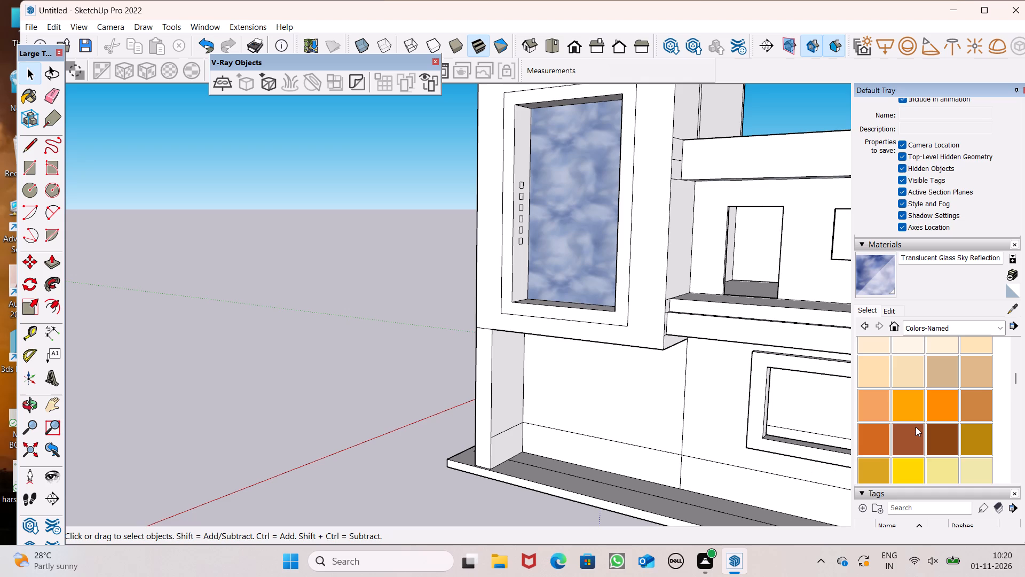
scroll(916, 427, down, 11)
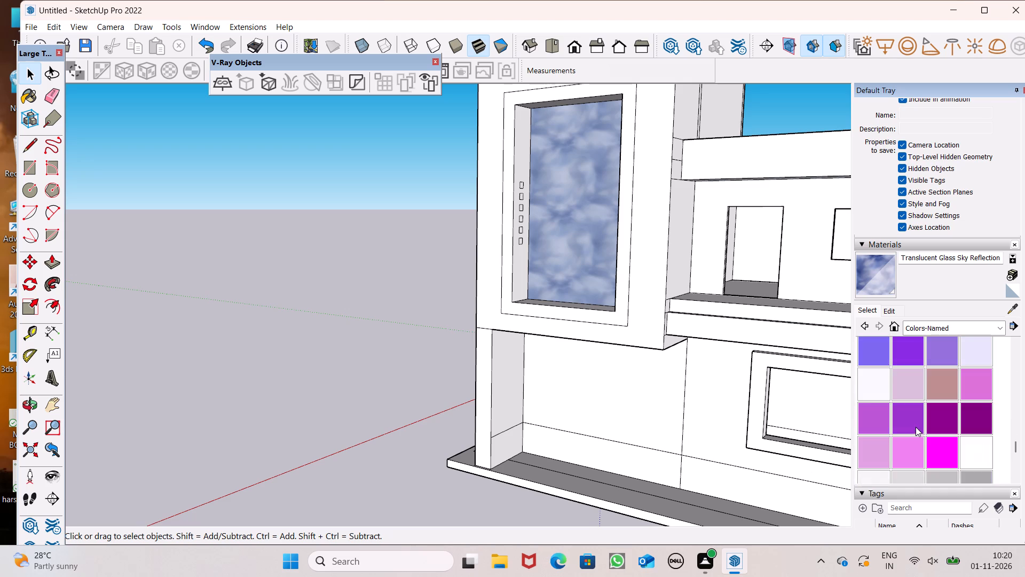
scroll(916, 431, down, 4)
scroll(868, 414, up, 1)
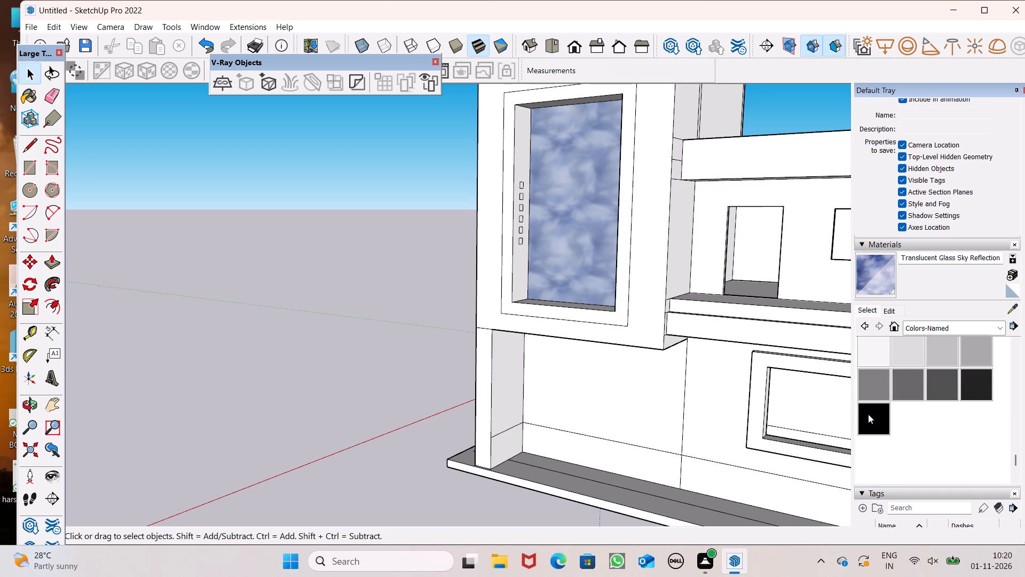
scroll(976, 361, up, 1)
scroll(976, 361, down, 1)
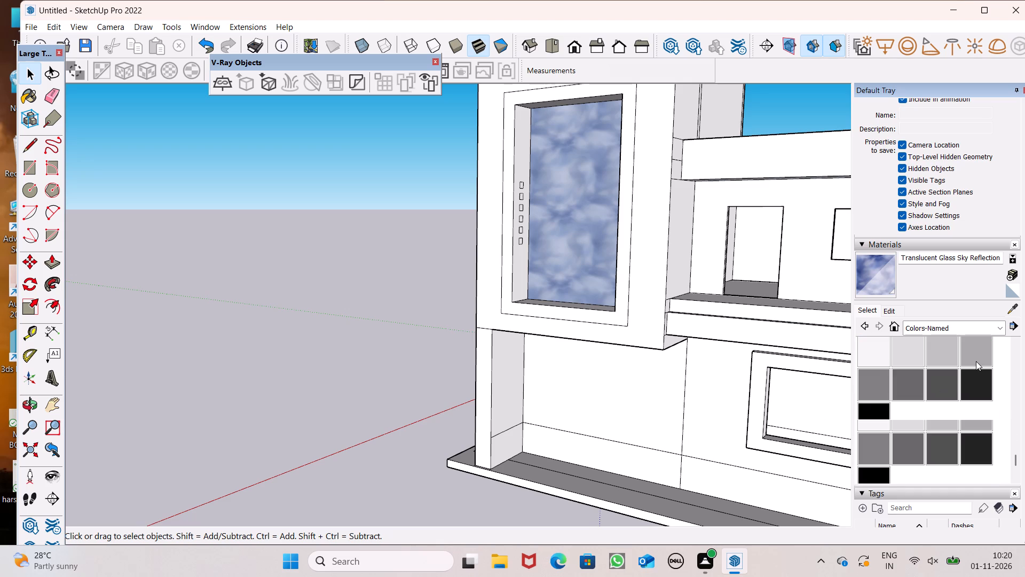
scroll(976, 361, down, 1)
scroll(947, 407, up, 1)
click(980, 353)
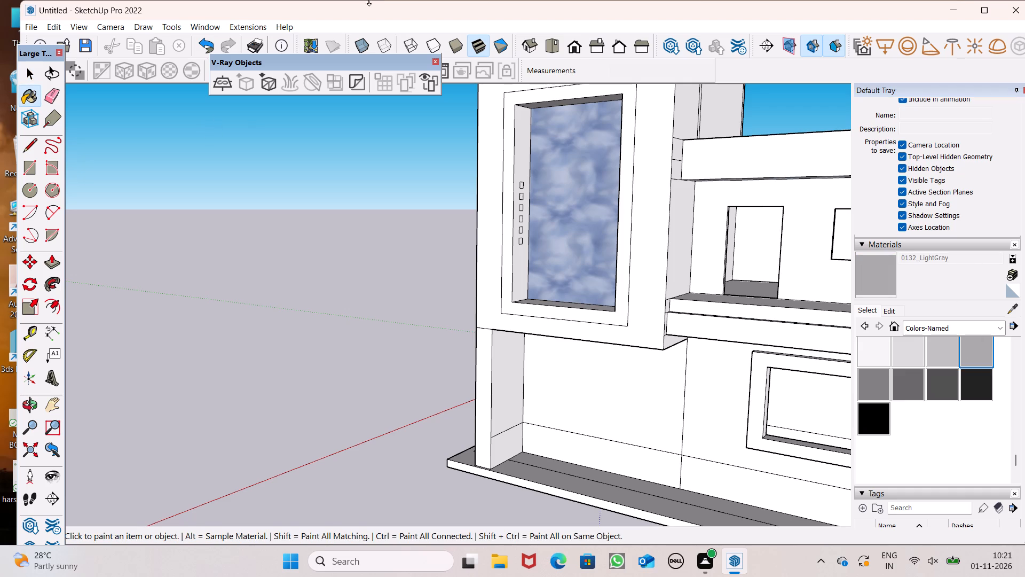
Paint all six small squares on the recess side wall with 0132_LightGray.
scroll(508, 162, up, 6)
scroll(563, 203, up, 1)
middle_drag(558, 210, 498, 261)
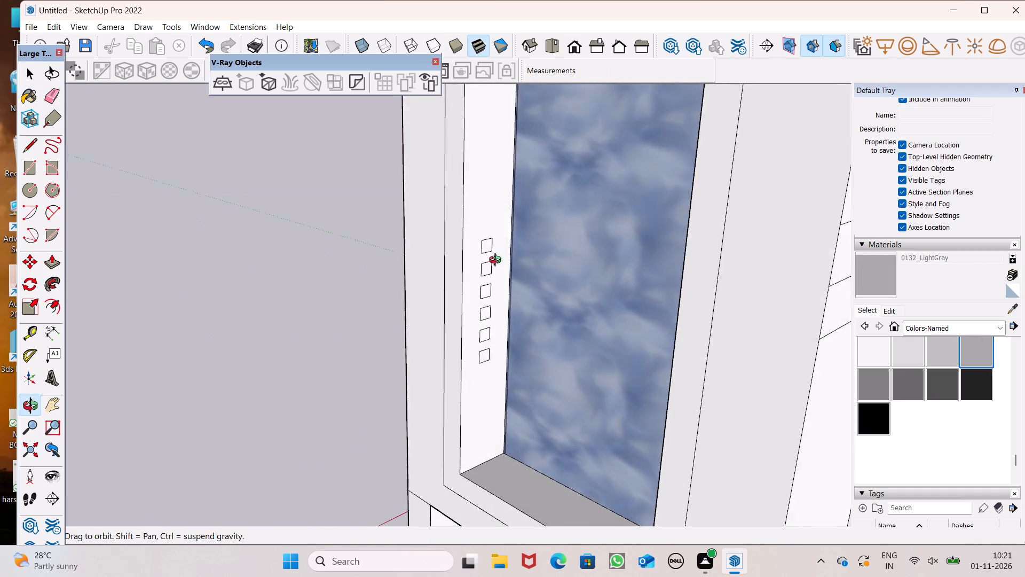
middle_drag(498, 261, 495, 259)
scroll(495, 259, up, 5)
click(473, 237)
scroll(463, 312, up, 7)
click(486, 245)
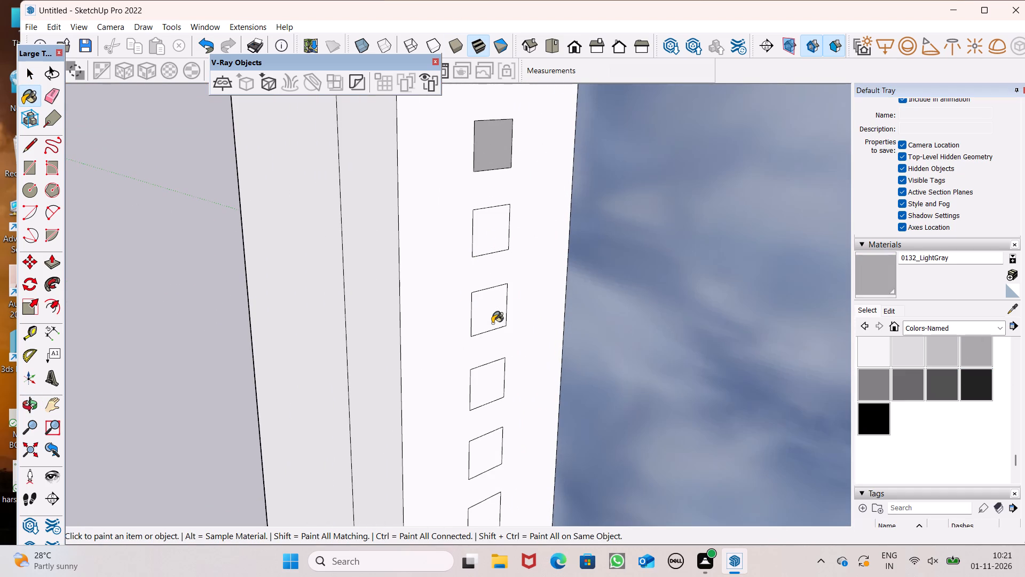
drag(490, 326, 490, 313)
scroll(506, 178, down, 5)
scroll(506, 380, up, 6)
click(478, 288)
click(482, 364)
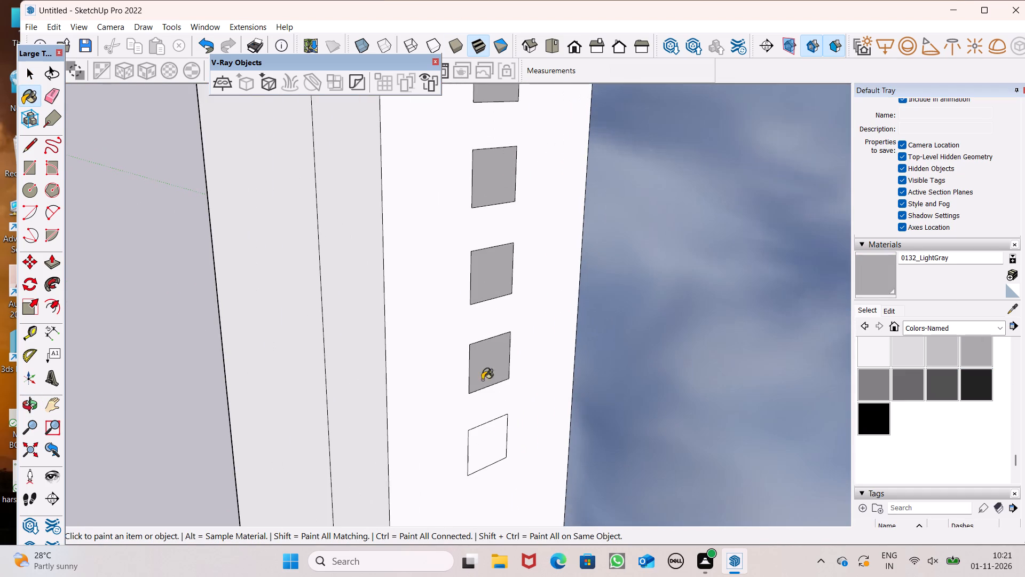
drag(499, 449, 494, 429)
scroll(504, 324, down, 12)
middle_drag(471, 341, 473, 340)
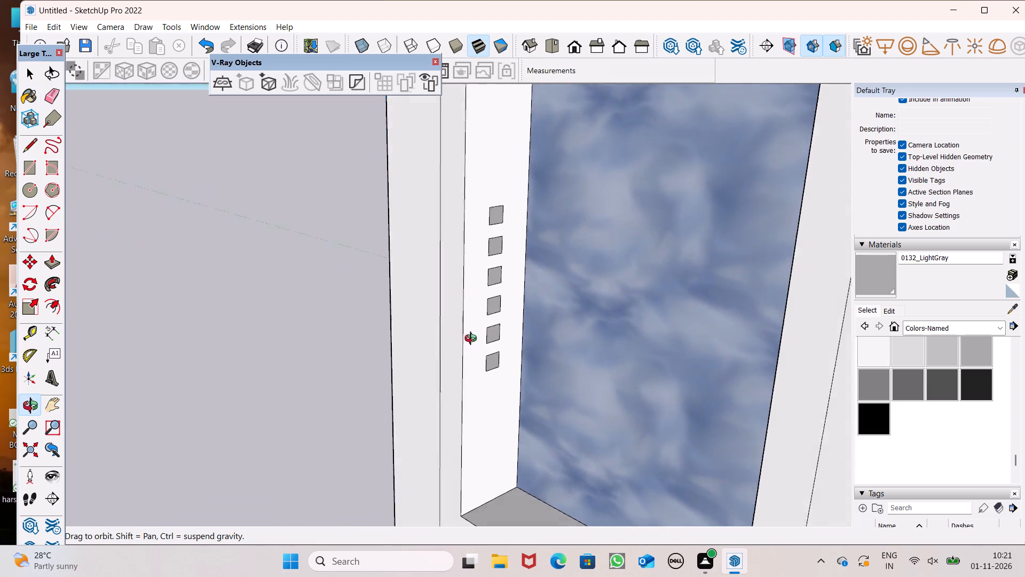
middle_drag(473, 340, 464, 347)
key(space)
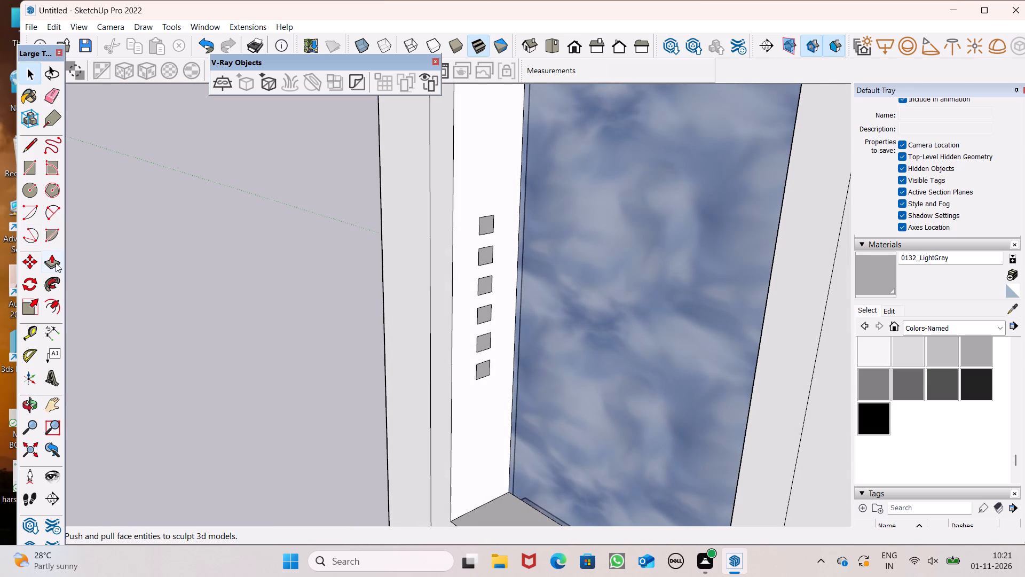
Push/Pull the topmost grey square 9' 5" across the window recess to the opposite side.
click(54, 262)
drag(488, 231, 515, 273)
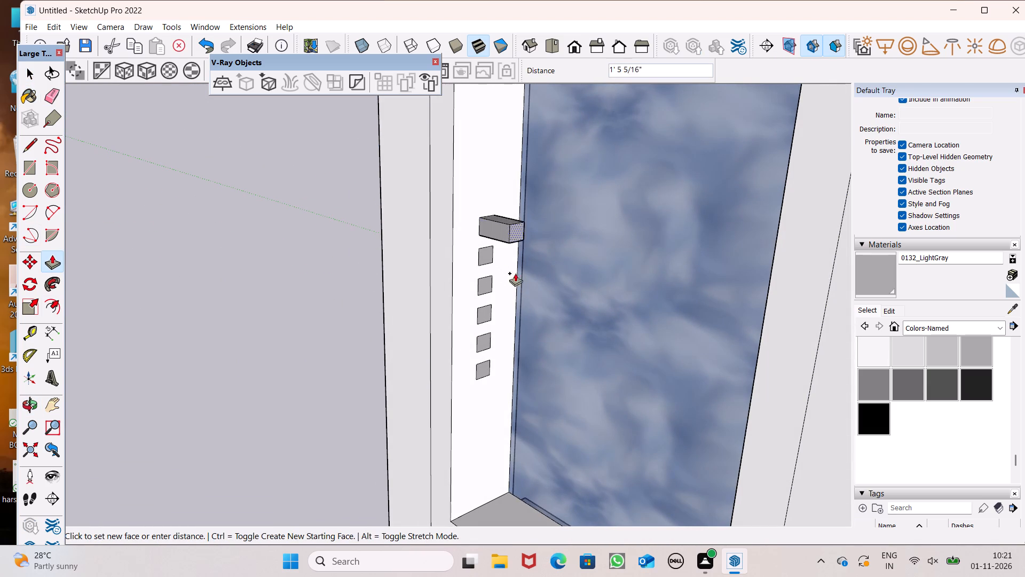
drag(515, 273, 769, 272)
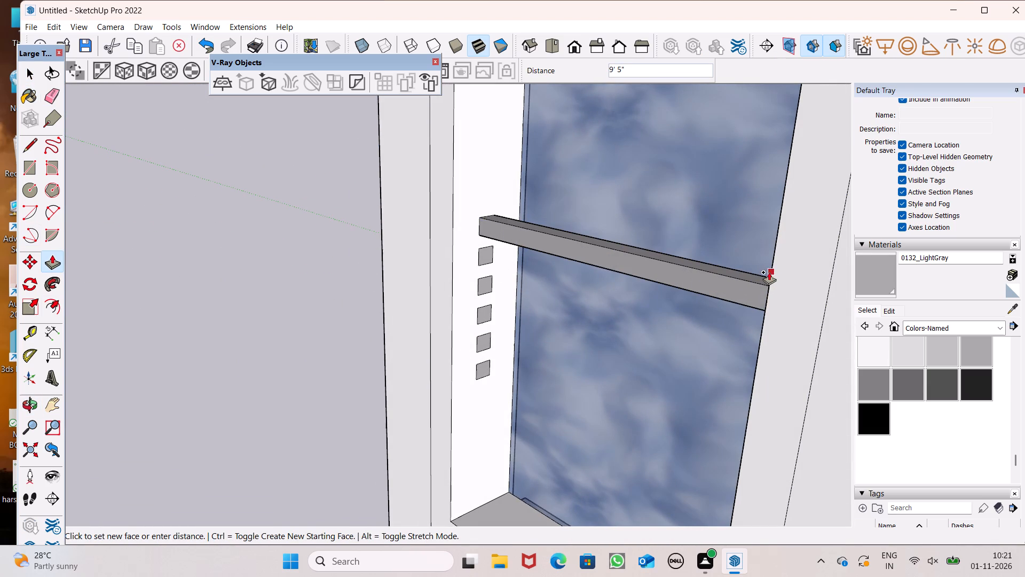
drag(769, 272, 768, 272)
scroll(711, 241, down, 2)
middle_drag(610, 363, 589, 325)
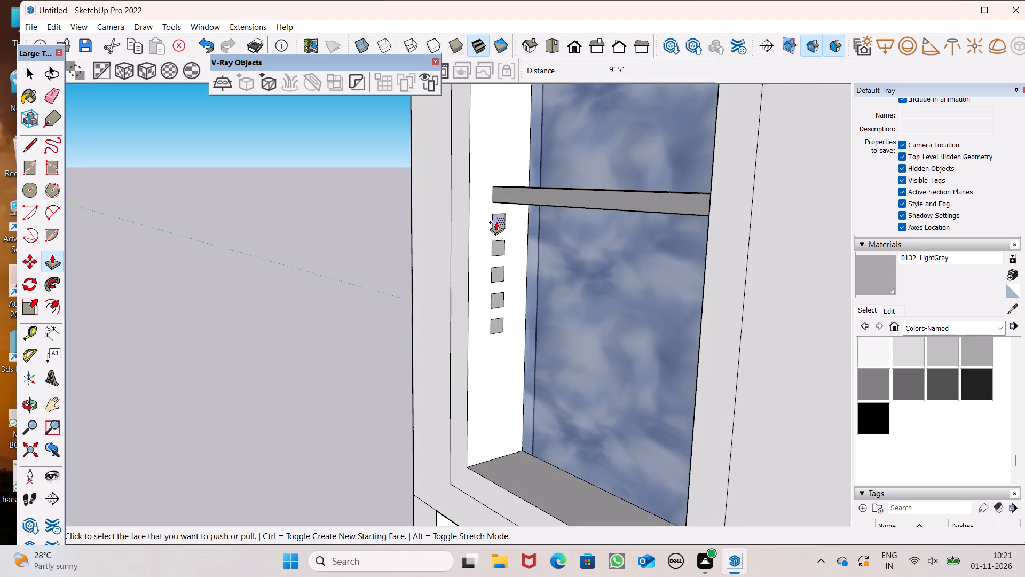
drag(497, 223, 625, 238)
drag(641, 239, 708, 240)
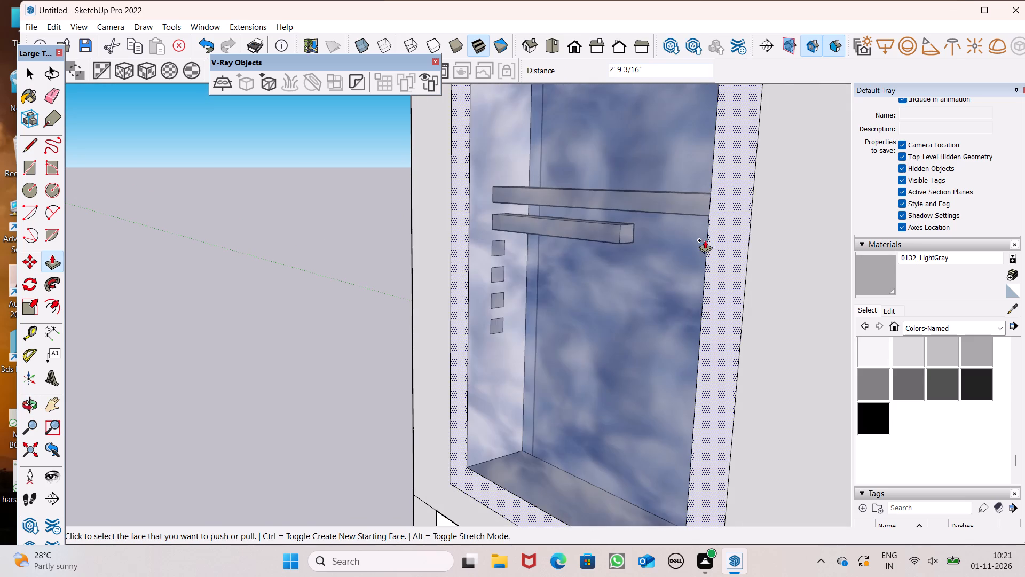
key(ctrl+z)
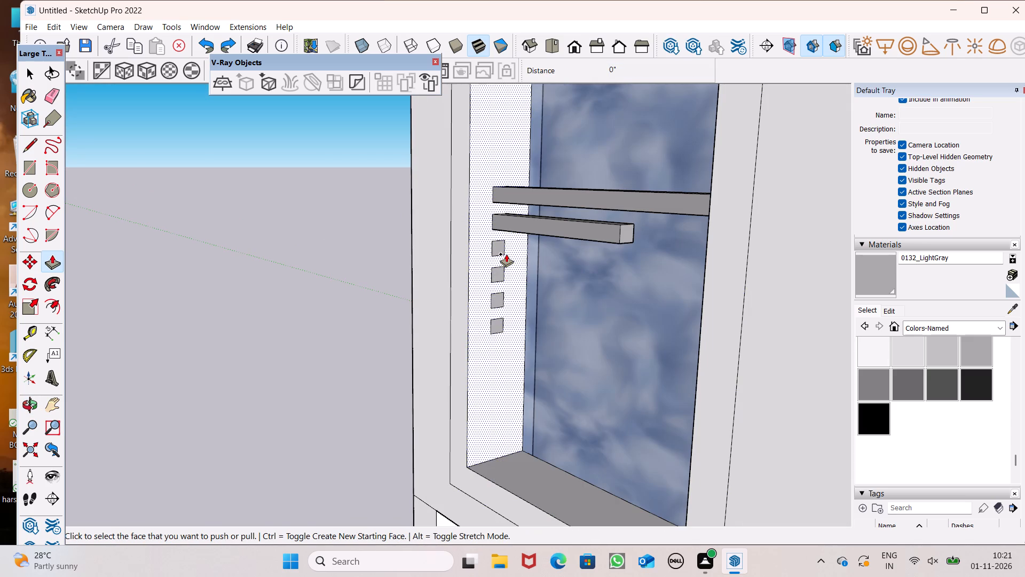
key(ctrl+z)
Push/Pull the second and third grey squares from the top 9' 5" across the recess, and the fourth just short of the opposite side.
drag(498, 226, 589, 256)
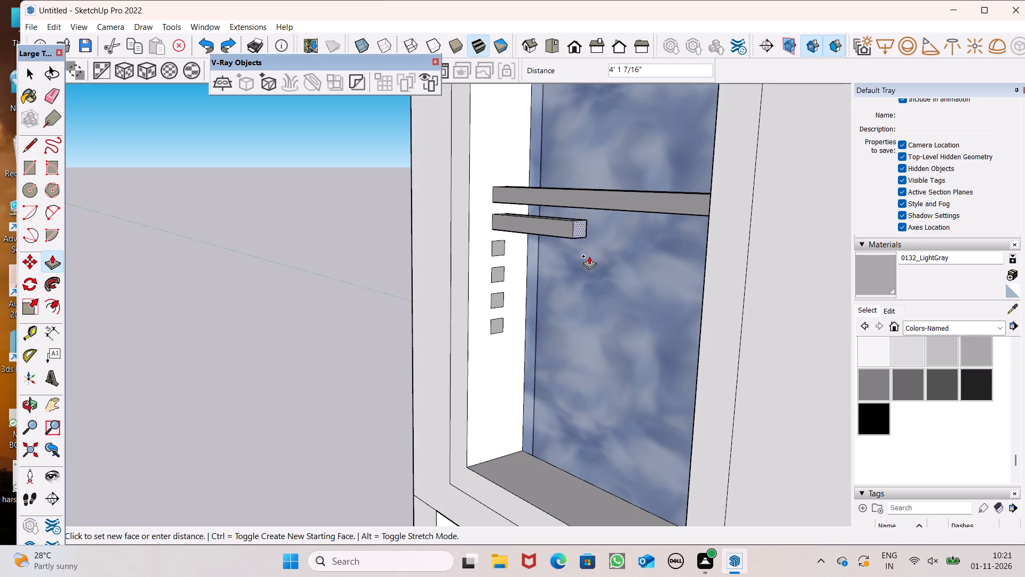
drag(589, 256, 707, 232)
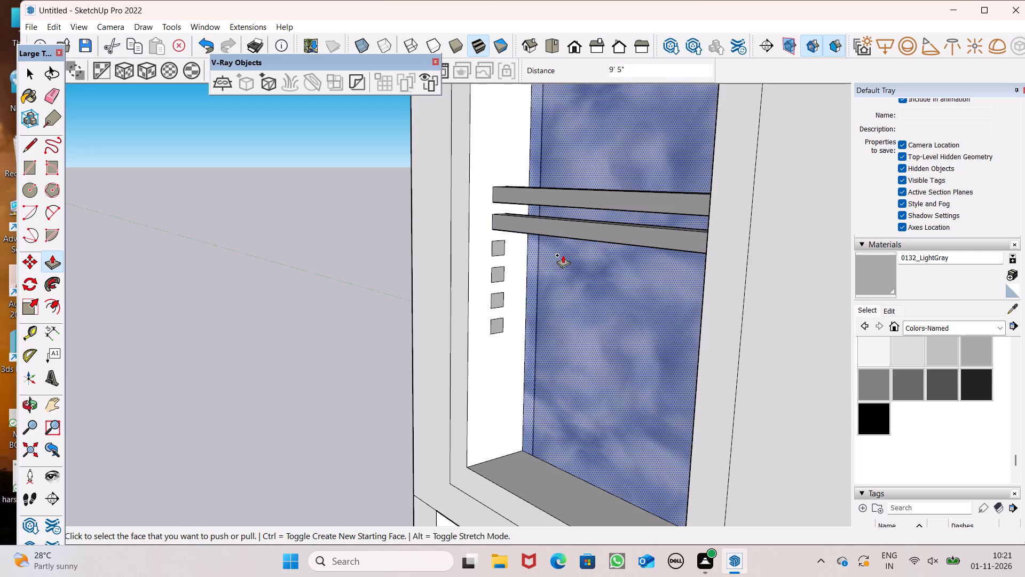
drag(503, 252, 705, 258)
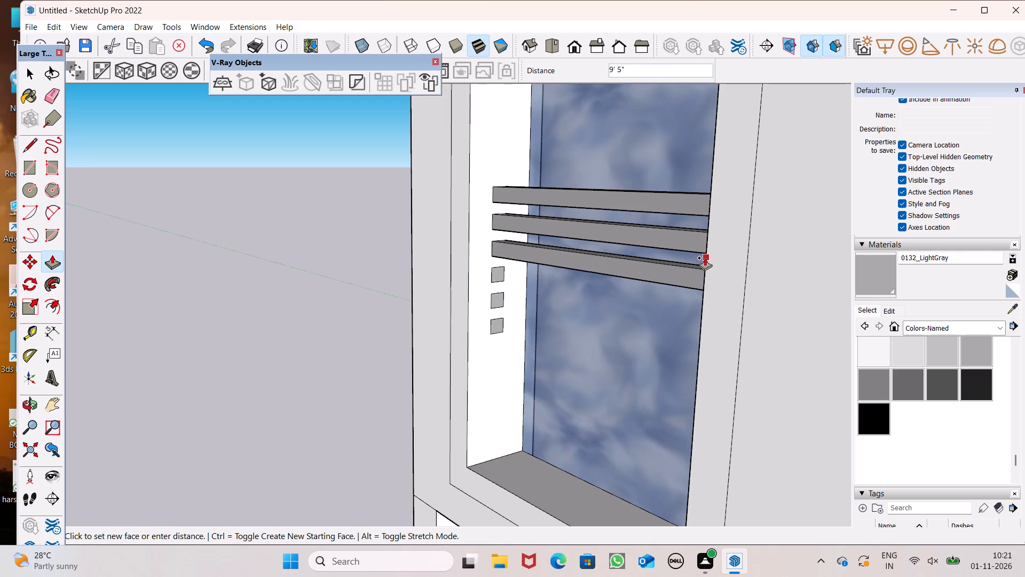
drag(705, 258, 705, 256)
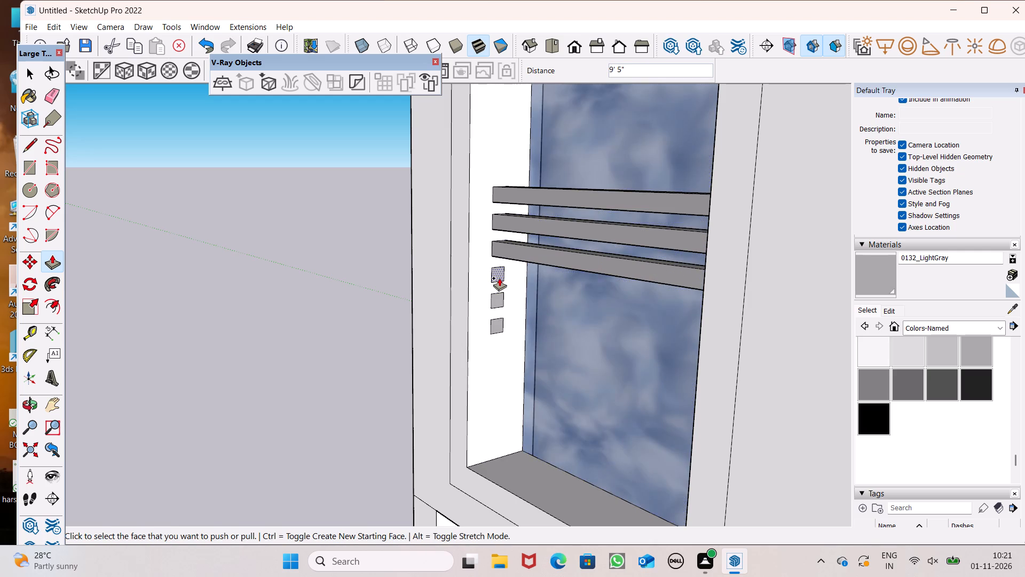
drag(497, 276, 696, 281)
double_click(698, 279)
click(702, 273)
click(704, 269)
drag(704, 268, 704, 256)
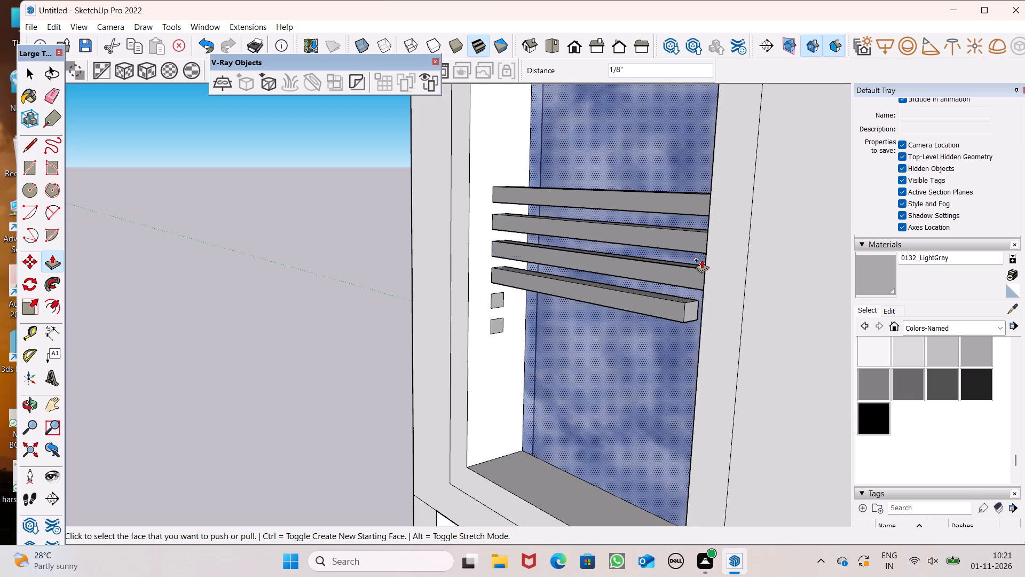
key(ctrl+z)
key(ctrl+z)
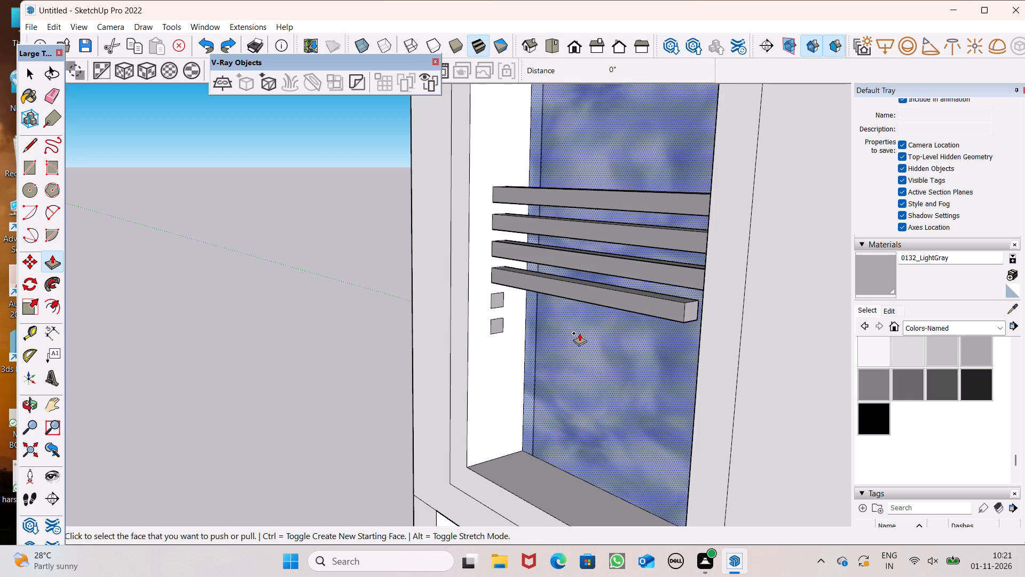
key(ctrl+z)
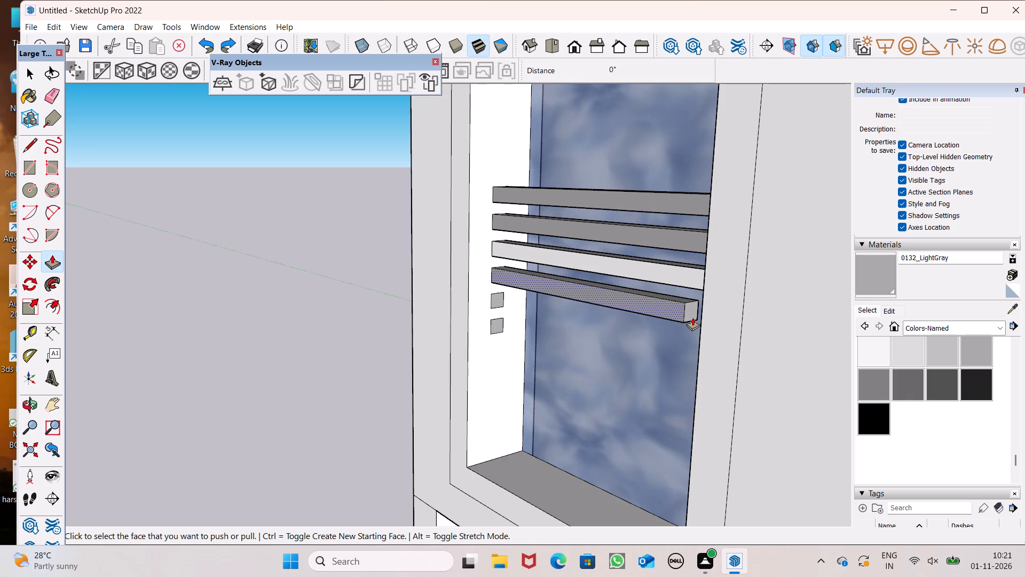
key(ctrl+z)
Extend the free end of the fourth bar from the top 1' 2 7/8" to meet the opposite side of the recess.
middle_drag(695, 344, 656, 388)
scroll(642, 387, up, 5)
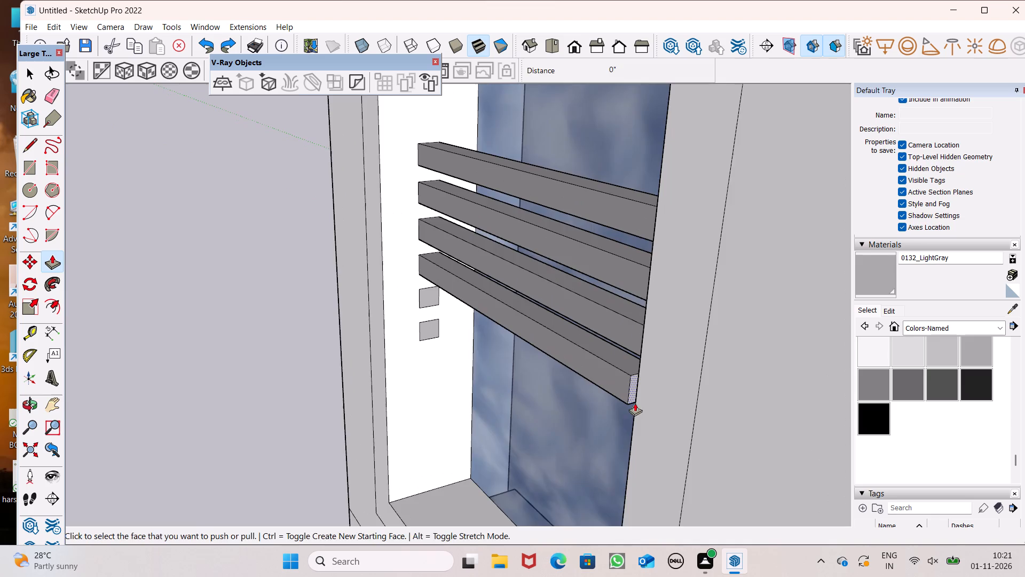
middle_drag(627, 417, 682, 368)
scroll(627, 417, up, 1)
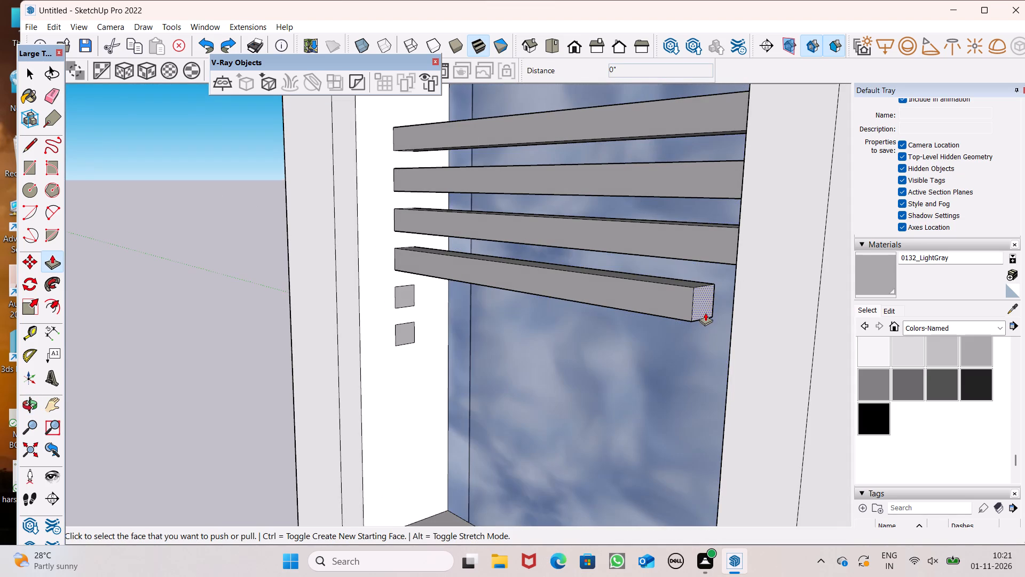
drag(702, 308, 723, 336)
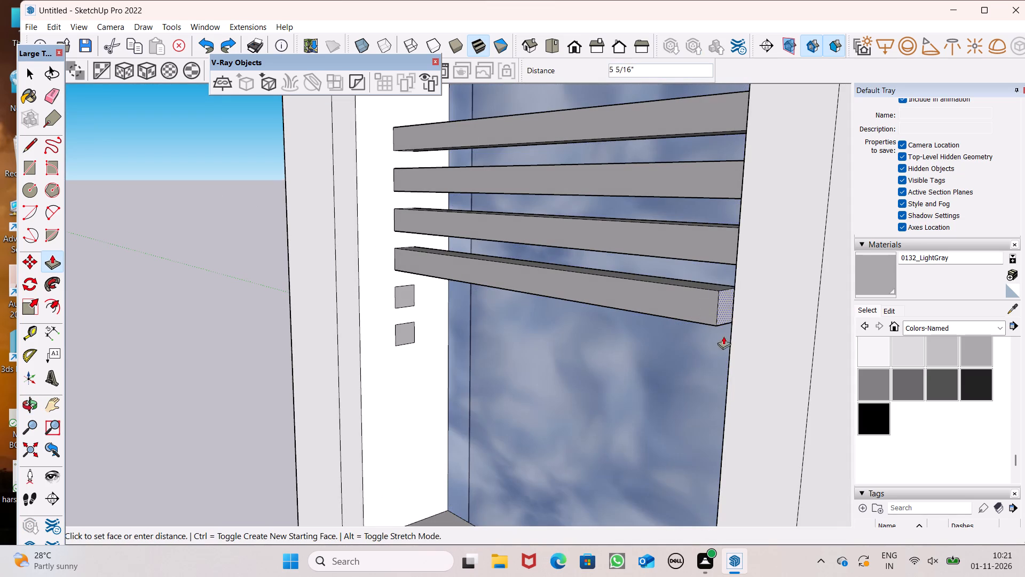
drag(723, 336, 729, 356)
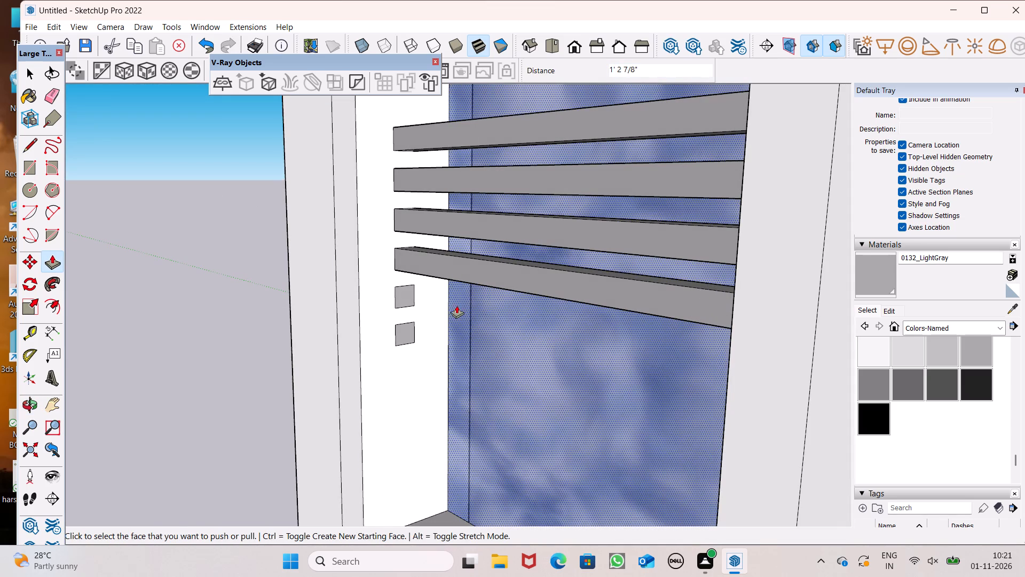
Push/Pull the two remaining grey squares 9' 5" across the window recess to the opposite side.
drag(407, 302, 717, 333)
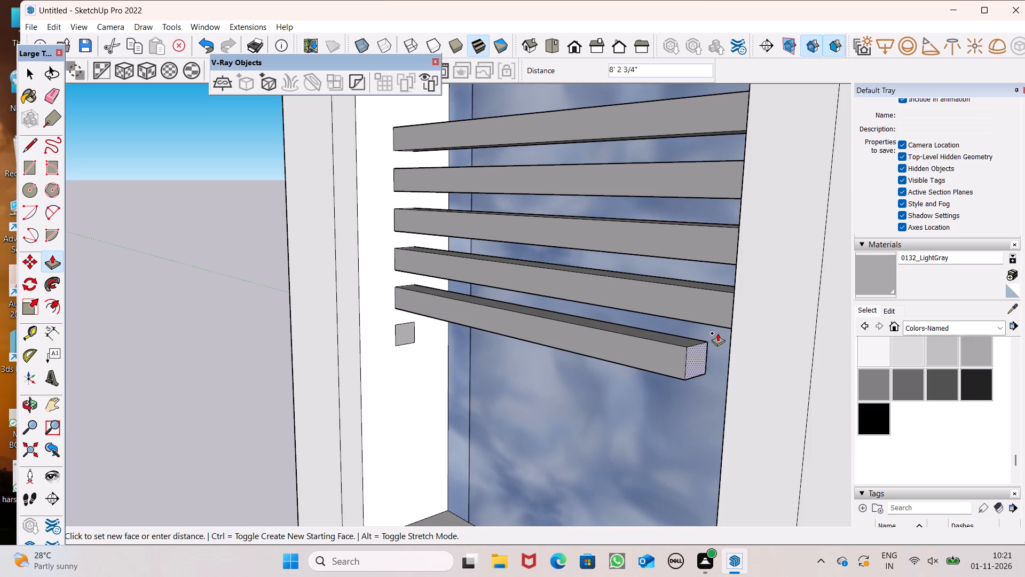
drag(717, 333, 731, 331)
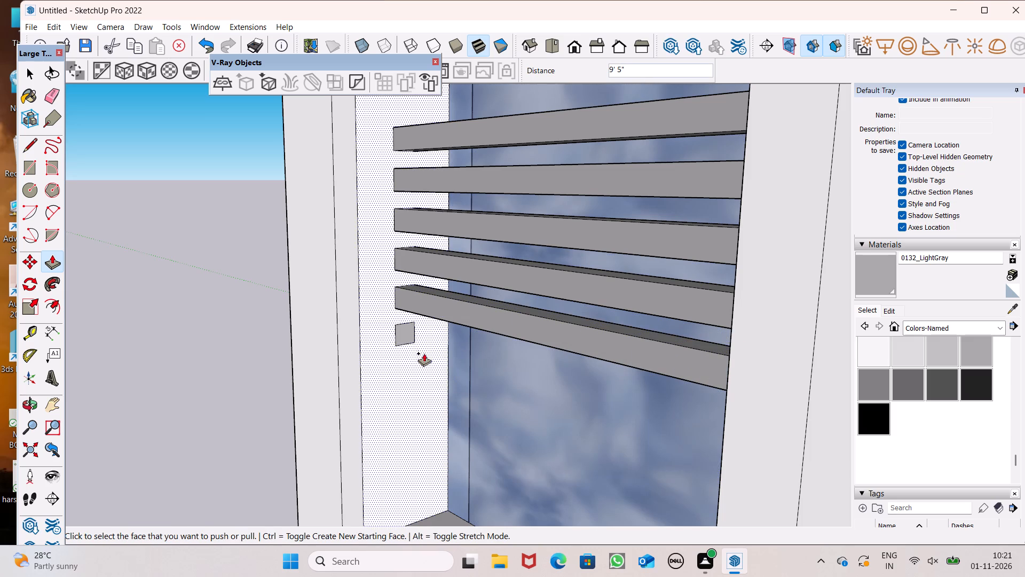
drag(402, 339, 721, 394)
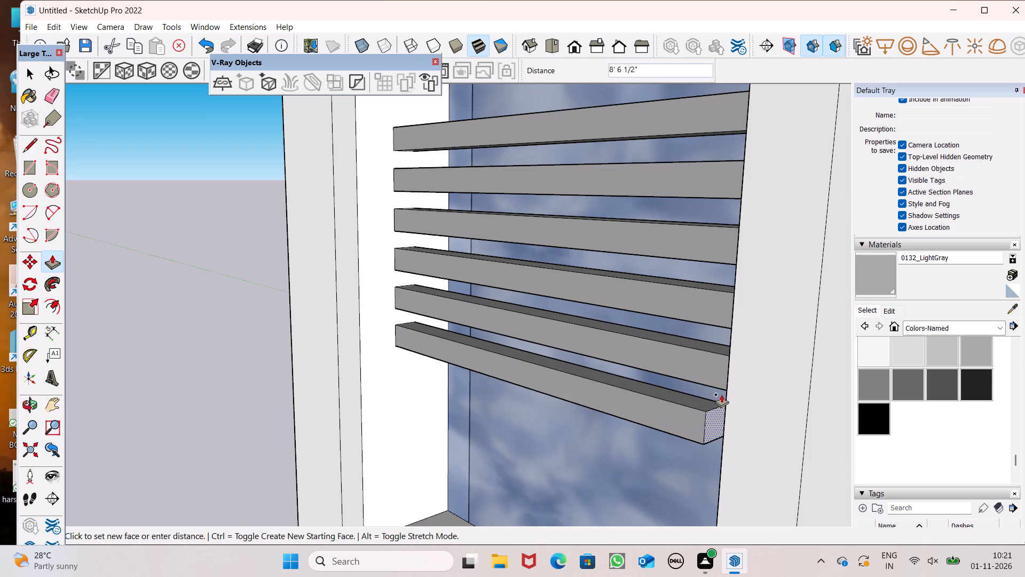
drag(721, 394, 727, 388)
Examine the six bars in the tower window and the surrounding facade from several angles.
scroll(687, 294, down, 13)
middle_drag(466, 373, 575, 401)
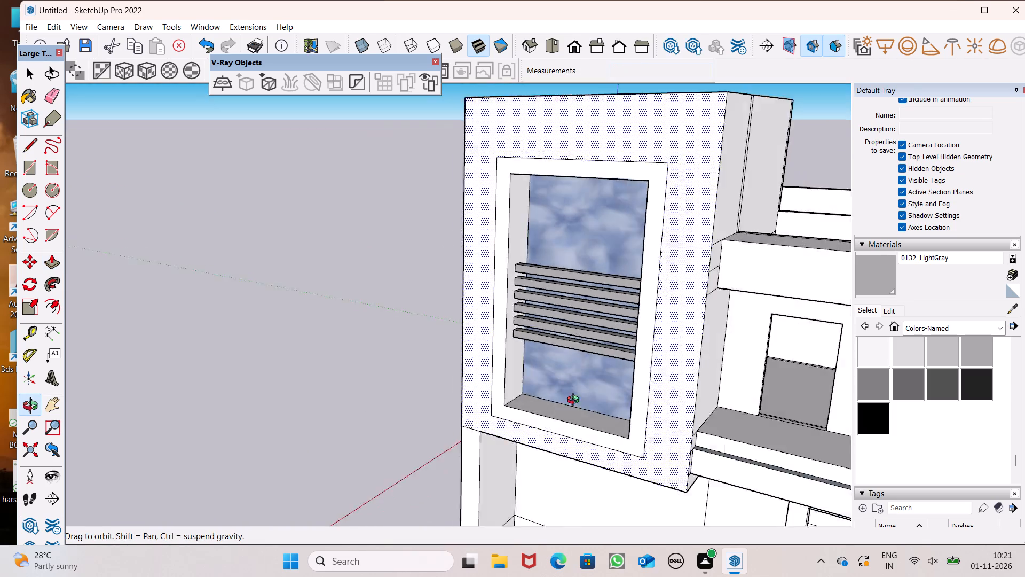
middle_drag(575, 401, 657, 276)
scroll(673, 284, up, 1)
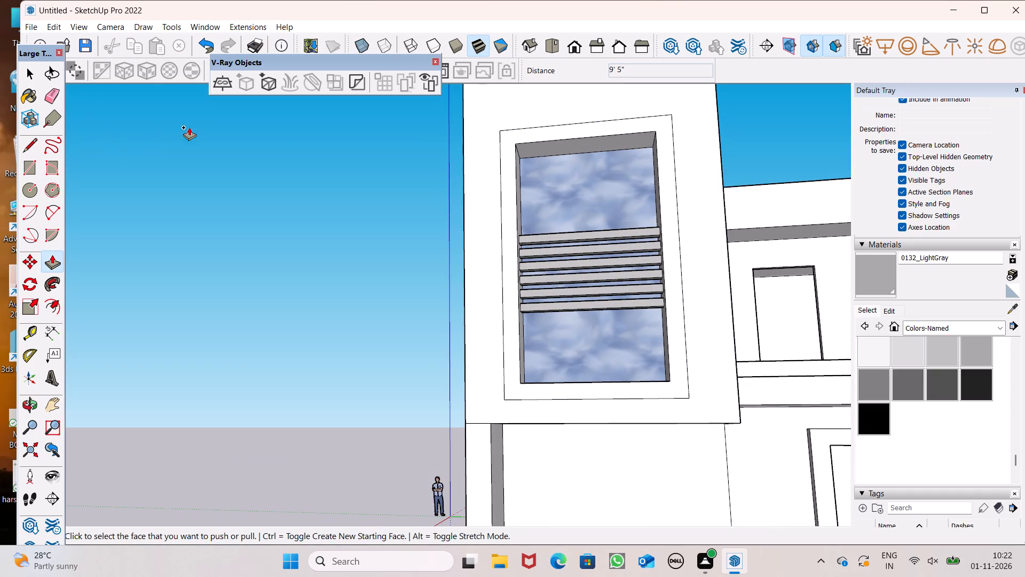
scroll(463, 223, down, 5)
middle_drag(430, 303, 637, 372)
scroll(450, 411, up, 2)
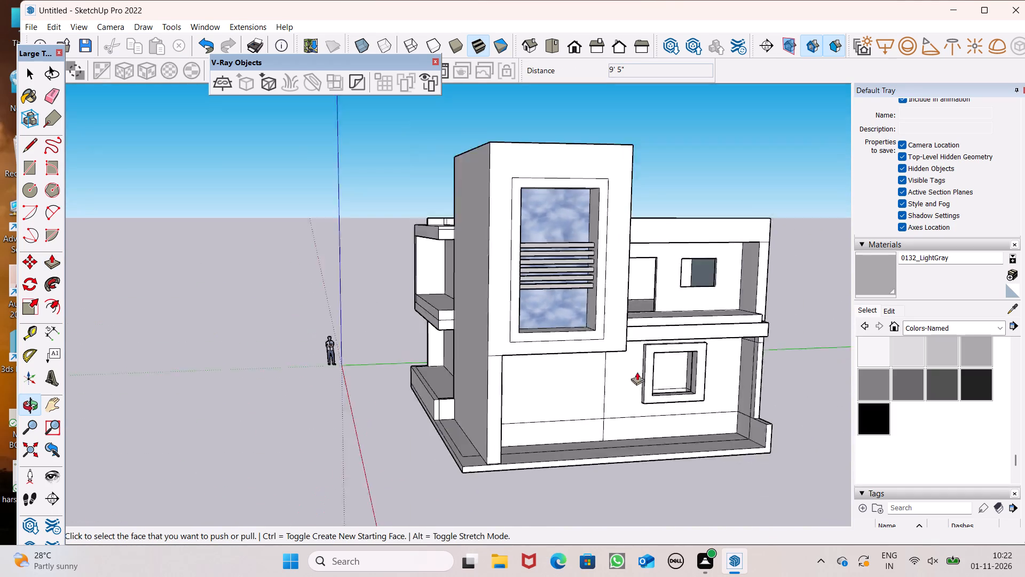
middle_drag(637, 372, 592, 380)
scroll(637, 372, up, 6)
scroll(698, 280, down, 4)
middle_drag(641, 303, 625, 389)
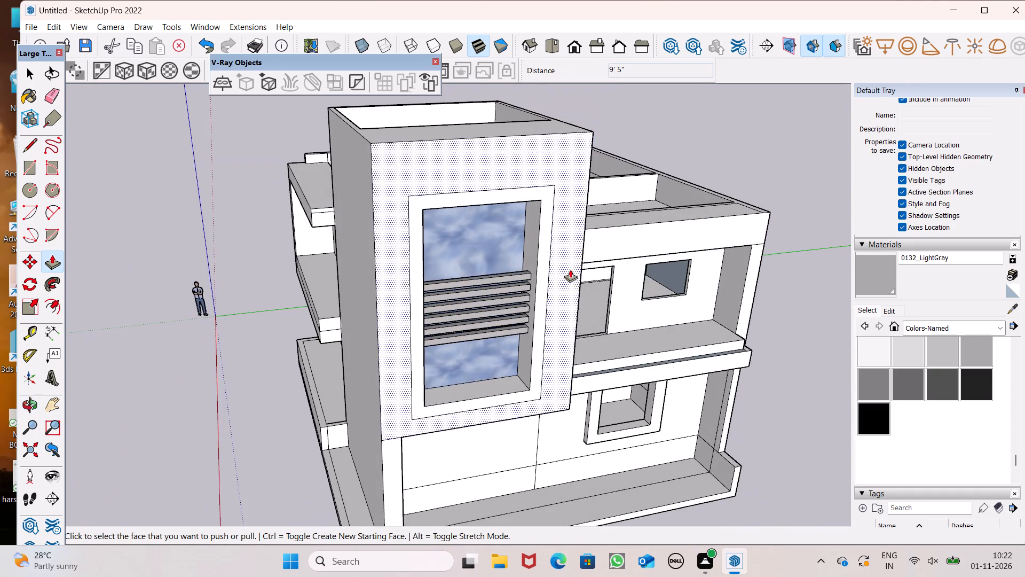
scroll(570, 268, down, 3)
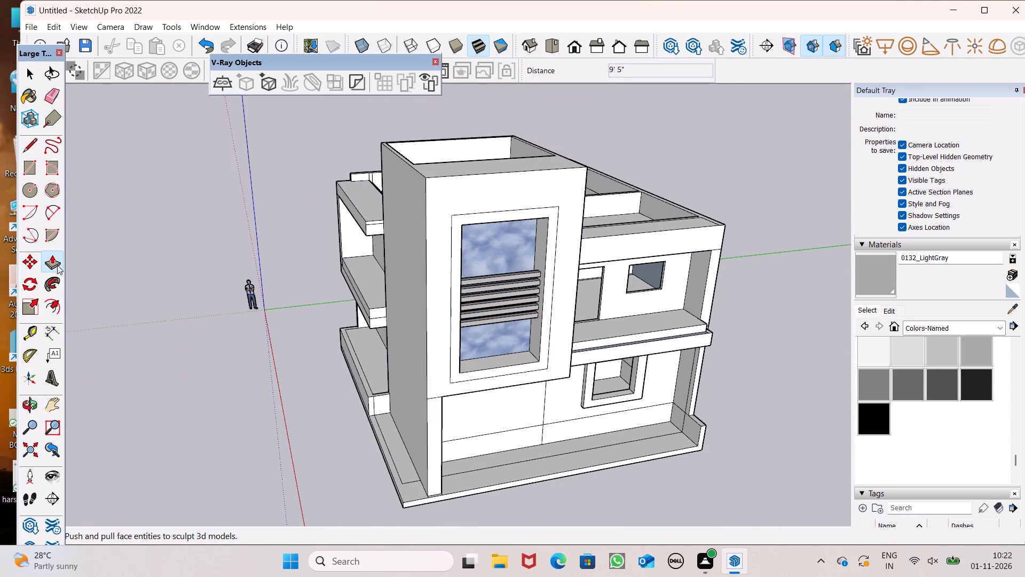
Push/Pull the border face around the tall tower window 1' 1" outward as a projecting frame.
click(57, 265)
middle_drag(313, 291, 322, 313)
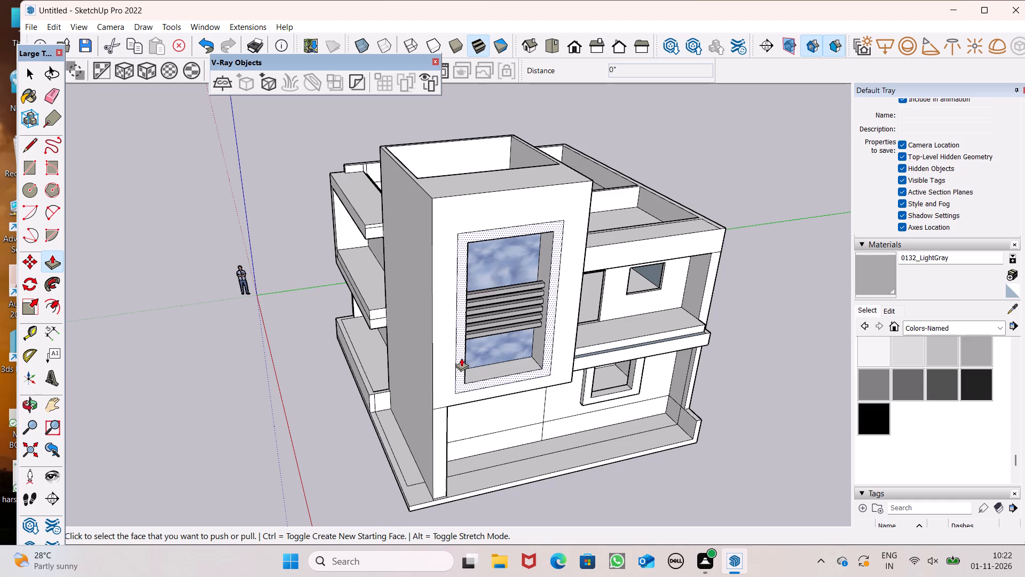
scroll(461, 358, up, 4)
drag(461, 383, 467, 391)
Push the front face of the projecting tower window frame back 6" toward the wall.
scroll(462, 384, down, 2)
middle_drag(495, 403, 404, 325)
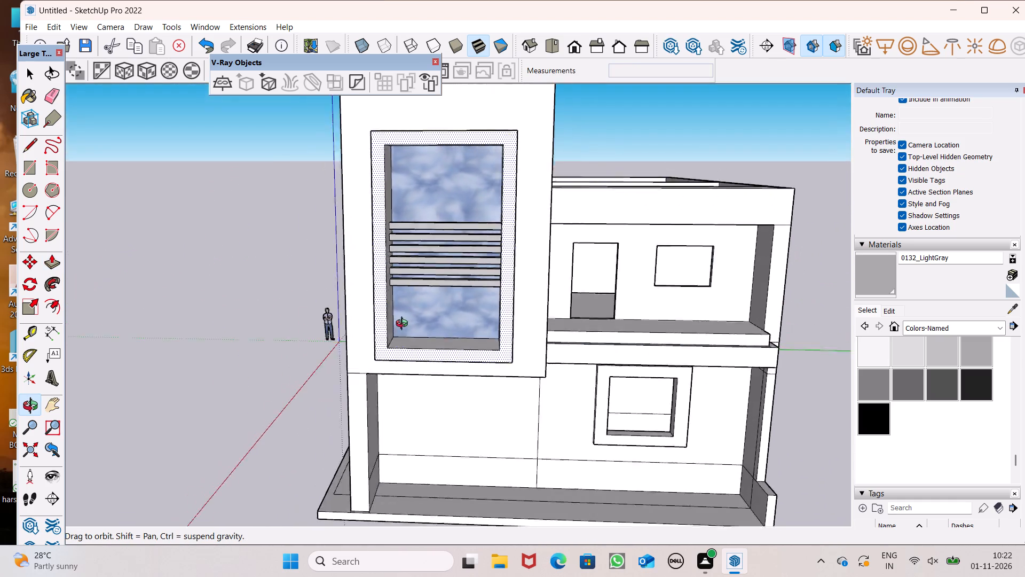
middle_drag(404, 325, 551, 453)
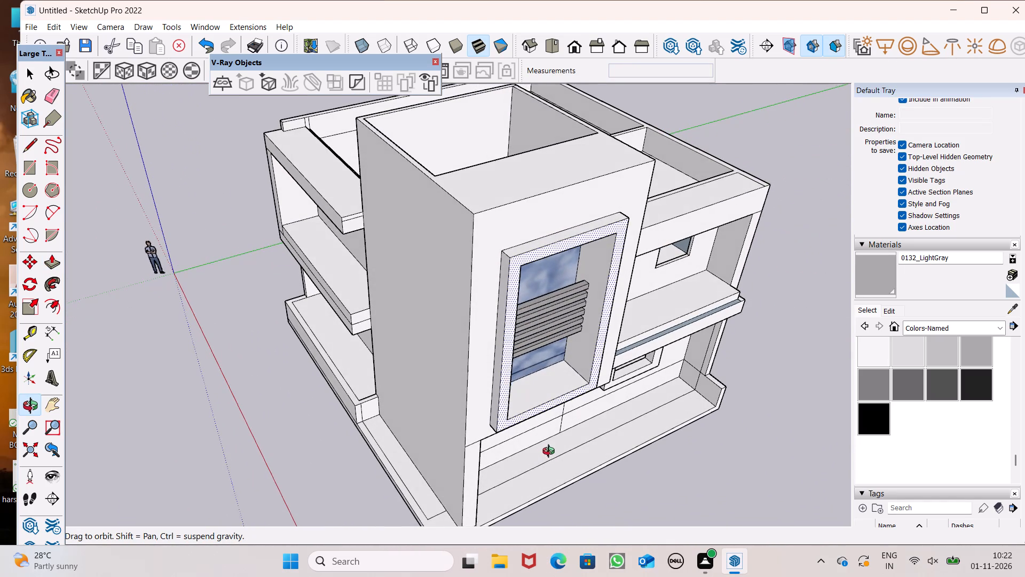
middle_drag(551, 453, 551, 453)
scroll(492, 384, up, 6)
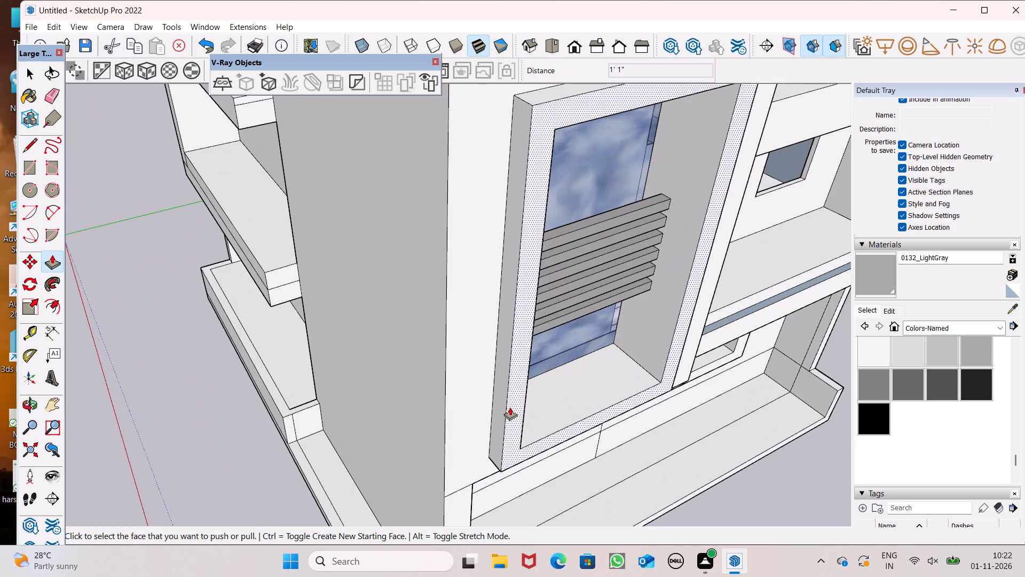
scroll(510, 407, up, 1)
drag(515, 407, 506, 401)
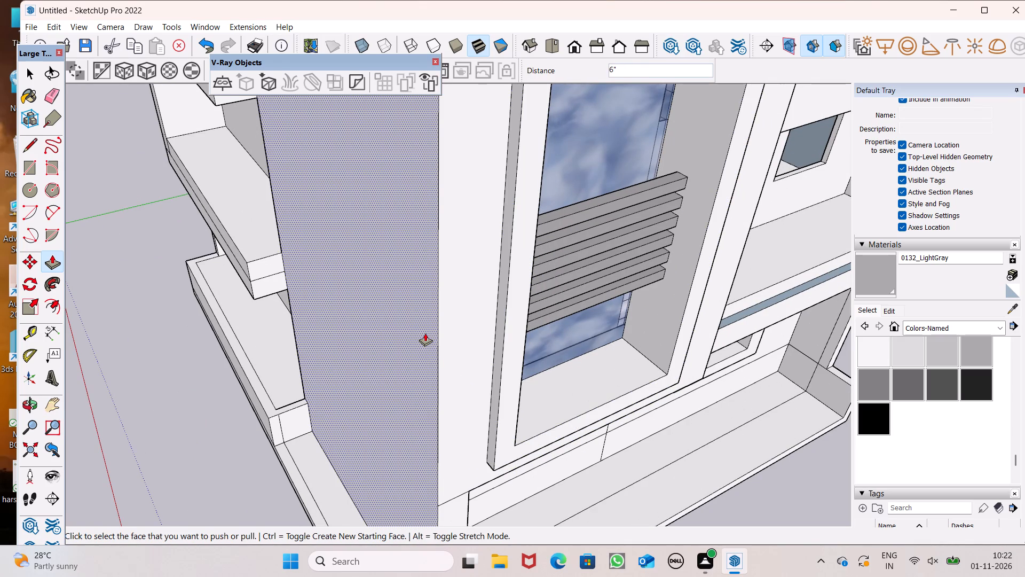
Examine the framed tower window, the balcony and the lower front wall from several angles.
scroll(425, 333, down, 5)
middle_drag(462, 372, 229, 200)
scroll(428, 205, down, 7)
middle_drag(436, 221, 428, 277)
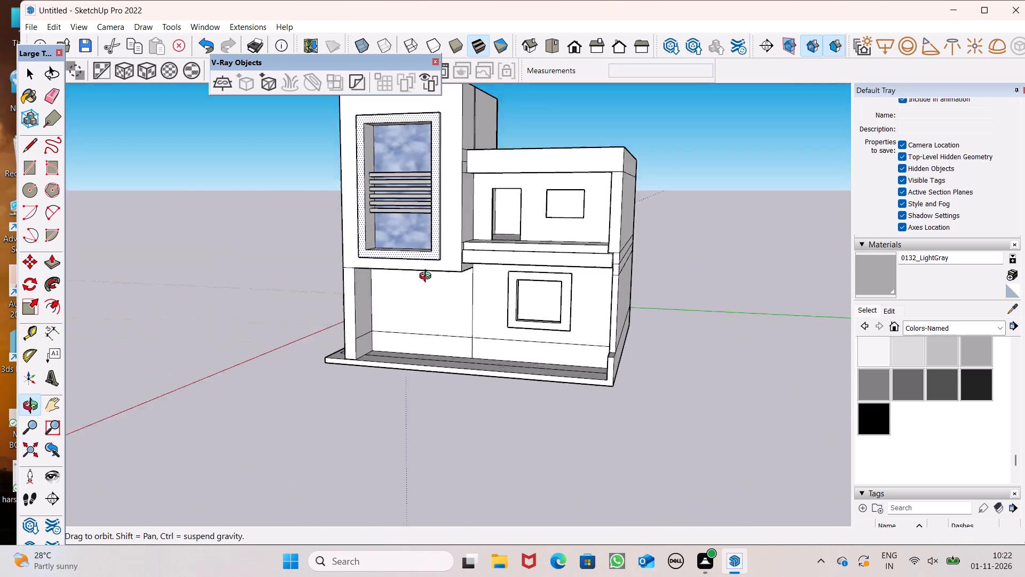
middle_drag(428, 277, 428, 302)
key(space)
middle_drag(431, 348, 445, 279)
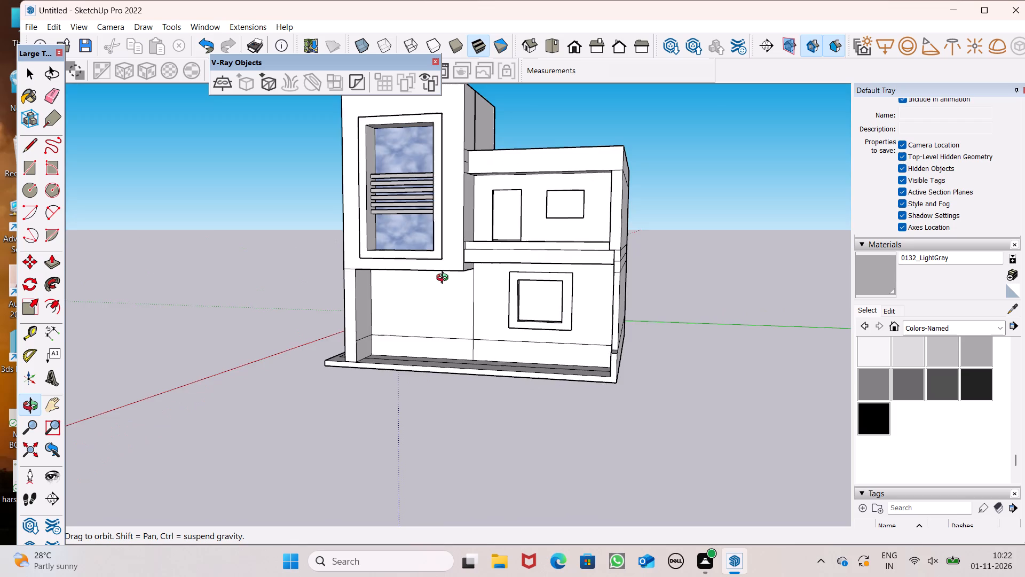
middle_drag(445, 279, 450, 326)
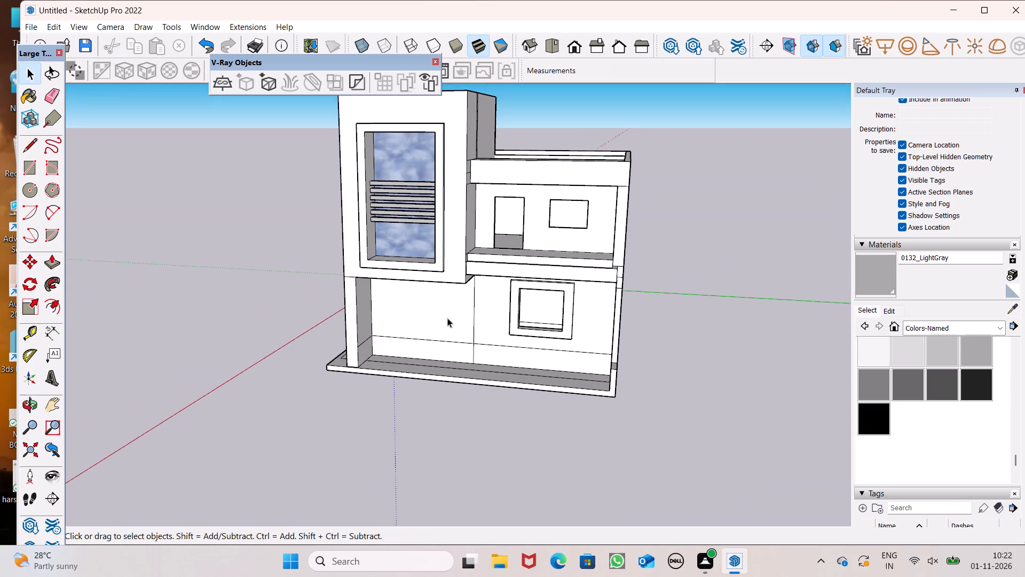
scroll(475, 245, up, 8)
scroll(436, 284, down, 2)
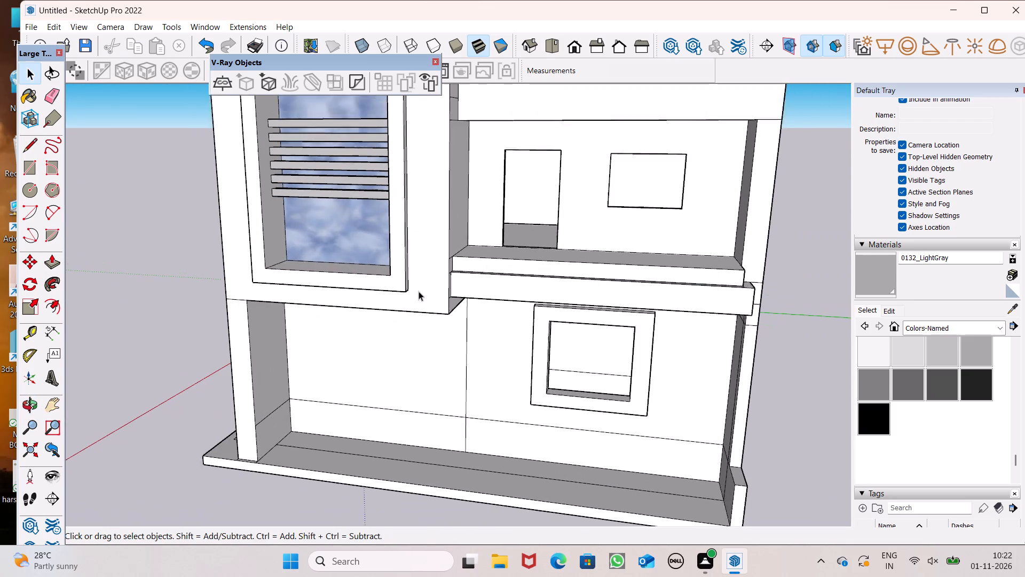
scroll(419, 291, down, 1)
middle_drag(515, 309, 542, 327)
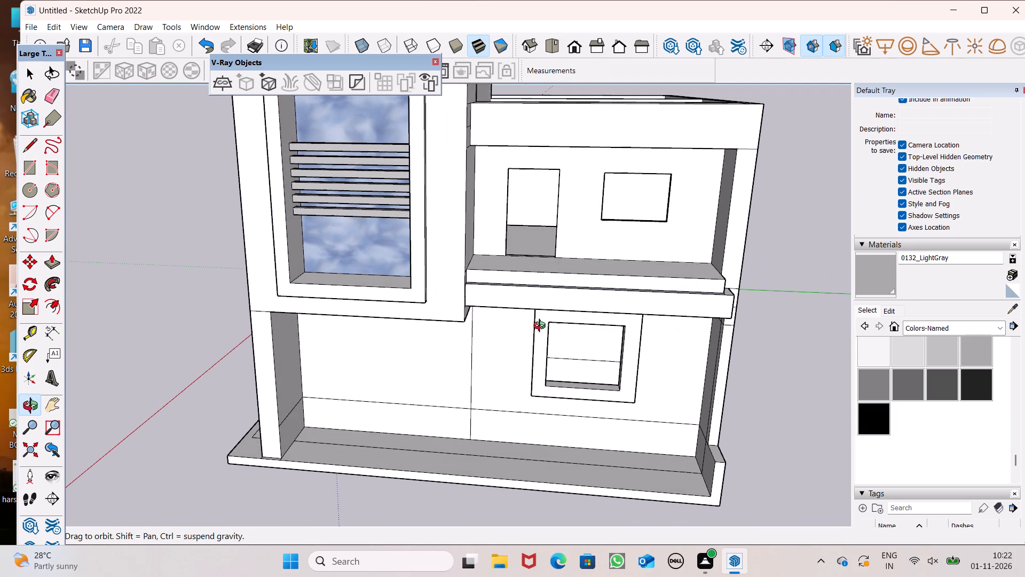
middle_drag(542, 327, 531, 388)
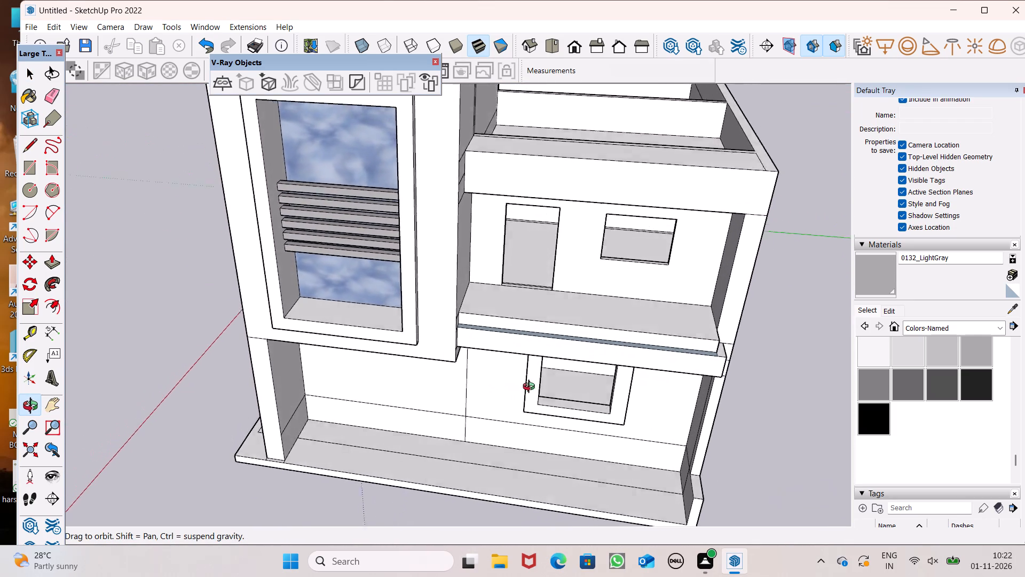
middle_drag(531, 388, 467, 340)
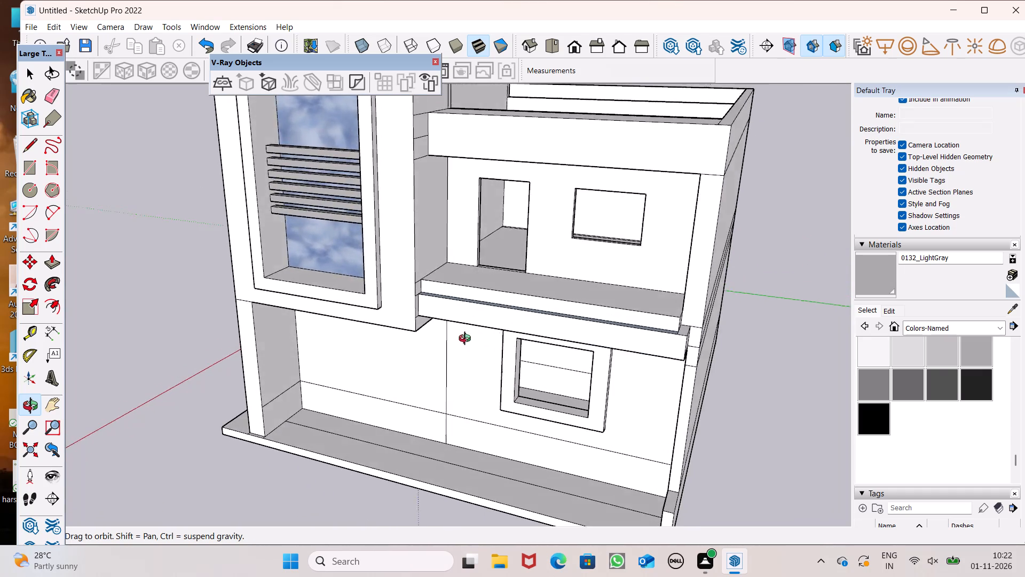
middle_drag(467, 340, 447, 381)
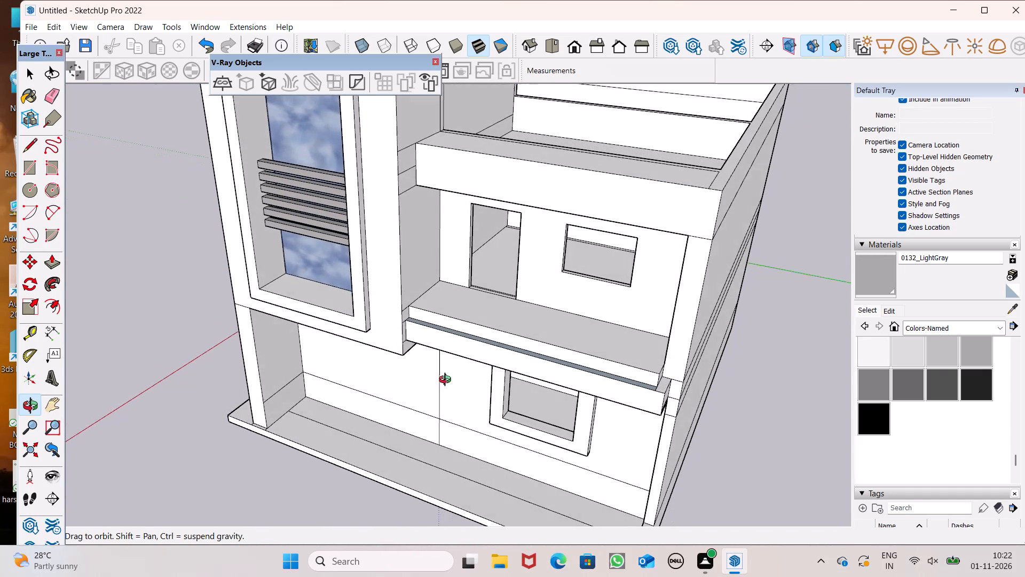
Push/Pull the front face of the parapet band above the balcony 1' 10" outward.
middle_drag(447, 381, 370, 374)
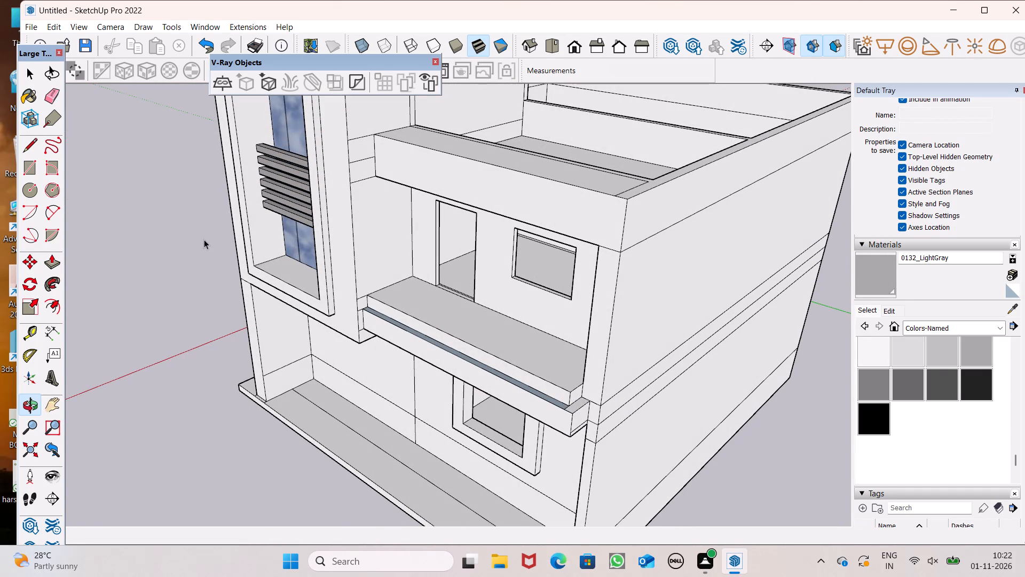
drag(44, 271, 50, 271)
scroll(374, 204, up, 3)
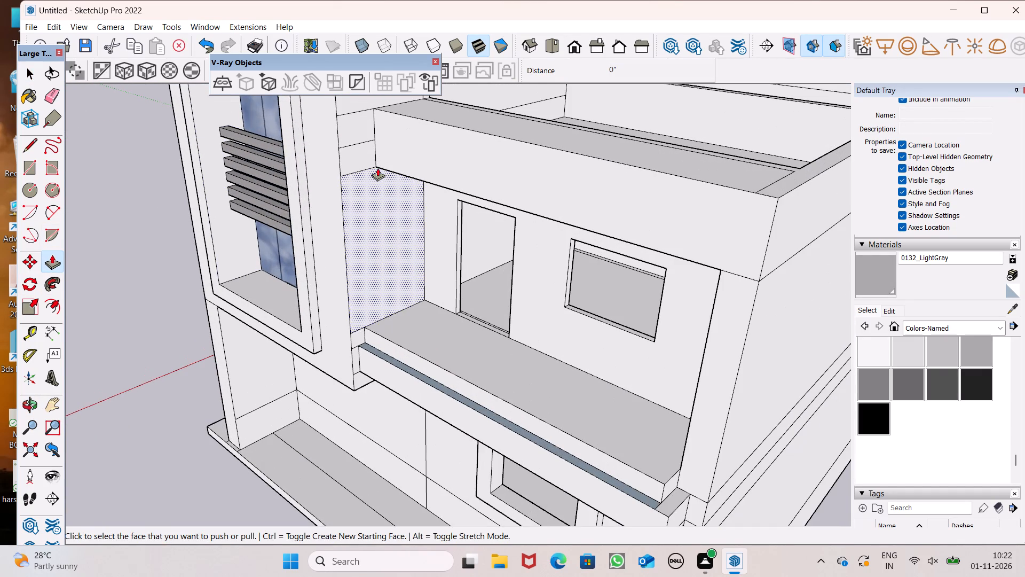
drag(377, 168, 375, 186)
key(ctrl+z)
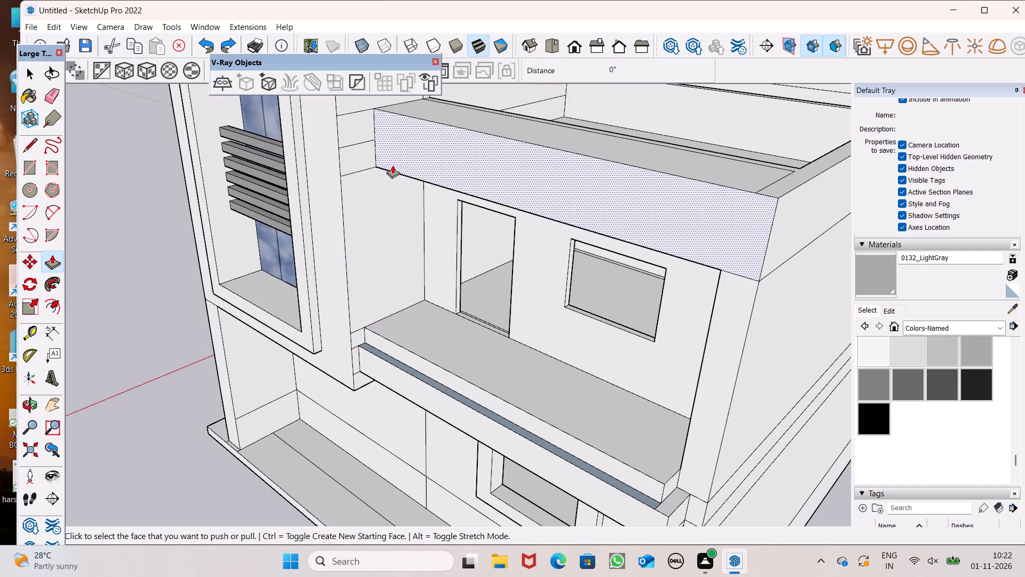
drag(393, 163, 375, 357)
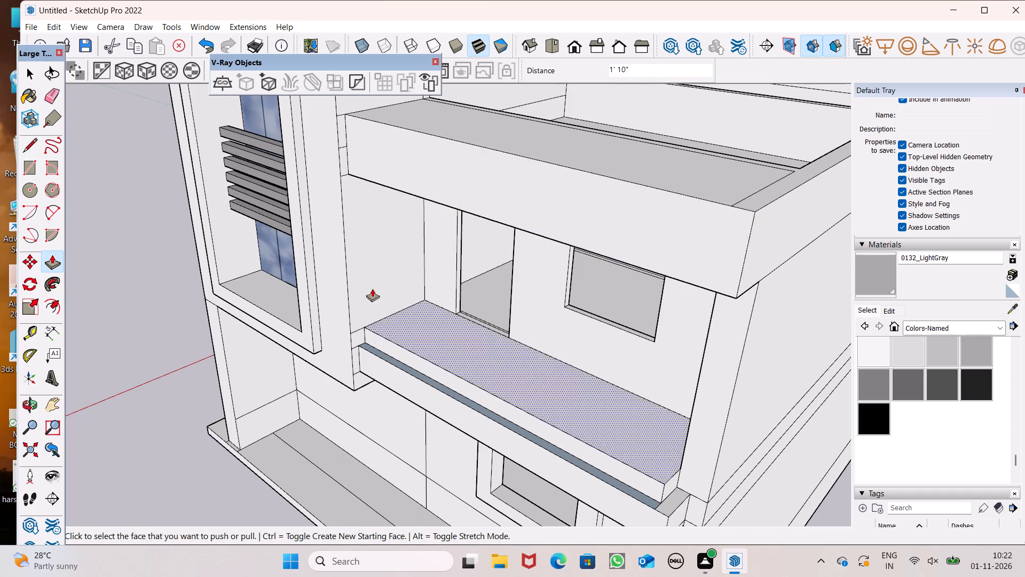
Erase the short leftover edges on the tower's side wall where the extended parapet band meets it.
scroll(372, 288, down, 4)
middle_drag(358, 282, 430, 267)
click(48, 93)
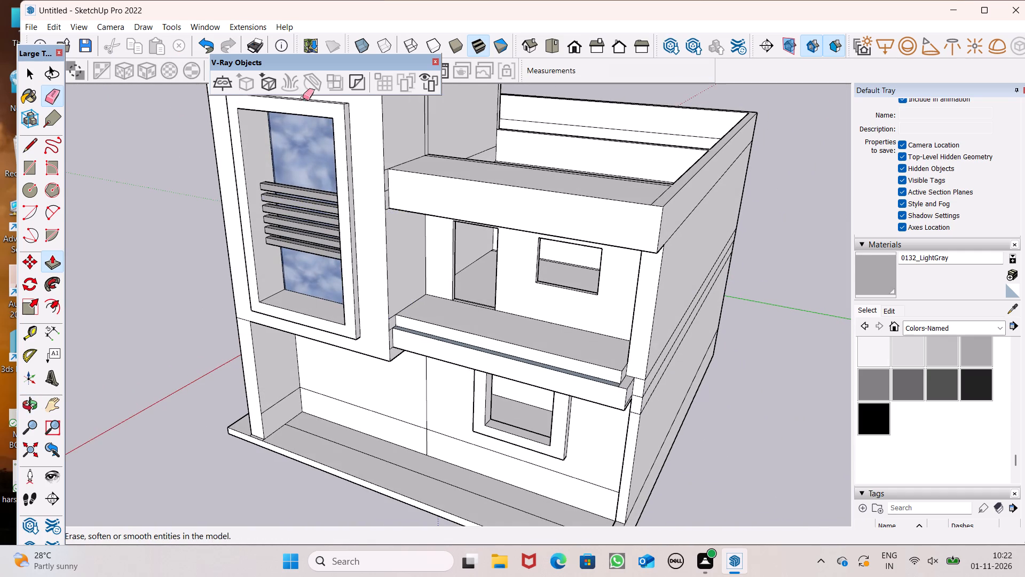
scroll(309, 98, up, 8)
scroll(488, 261, up, 1)
middle_drag(487, 261, 416, 293)
scroll(417, 286, up, 5)
drag(409, 271, 409, 279)
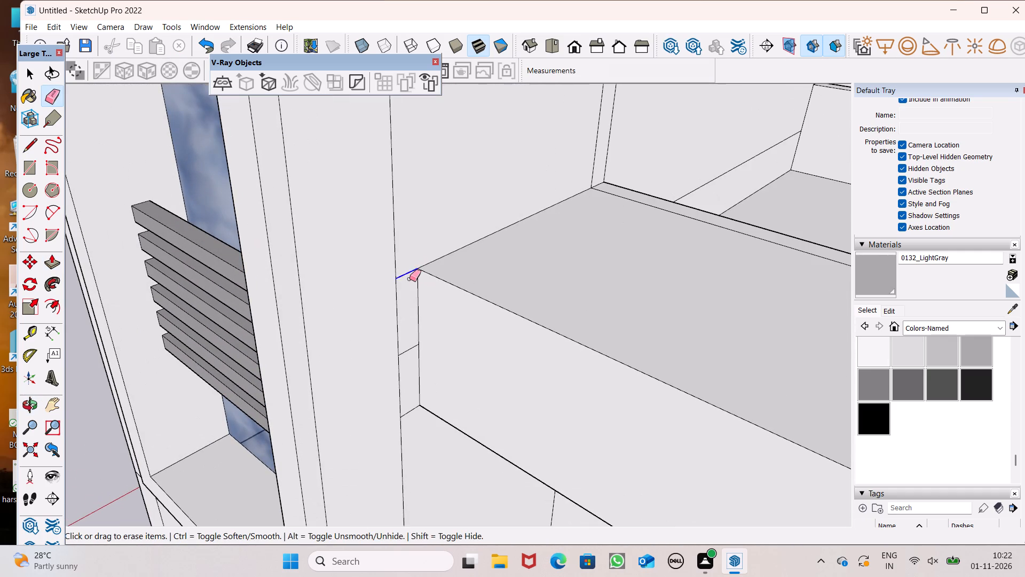
drag(409, 279, 408, 282)
drag(411, 346, 414, 370)
click(415, 407)
Examine the tower window, the extended parapet band, the balcony and the side walls from several angles.
scroll(440, 289, down, 4)
middle_drag(453, 321, 594, 225)
scroll(594, 227, up, 1)
scroll(500, 219, down, 10)
middle_drag(609, 240, 617, 232)
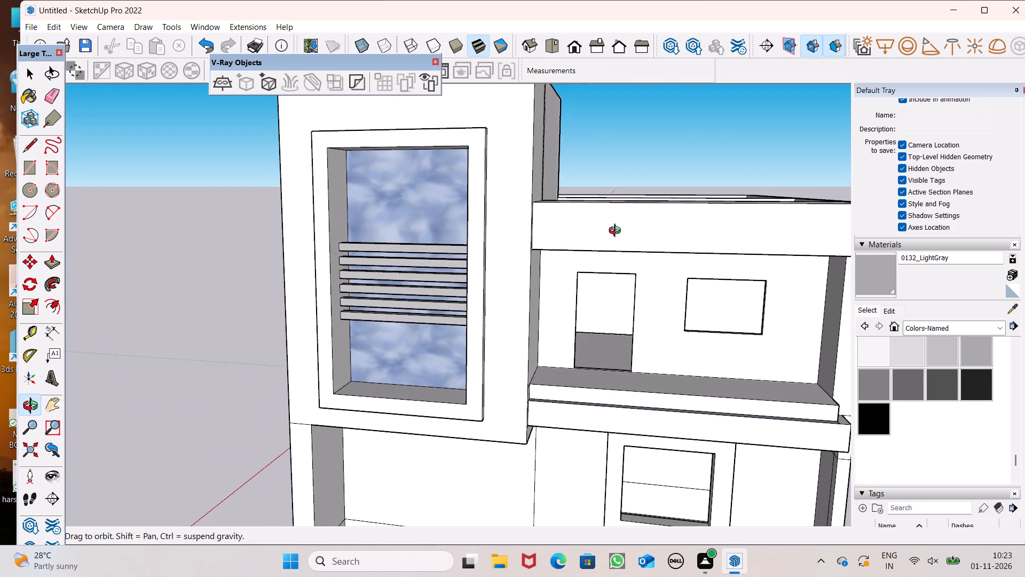
middle_drag(617, 232, 555, 236)
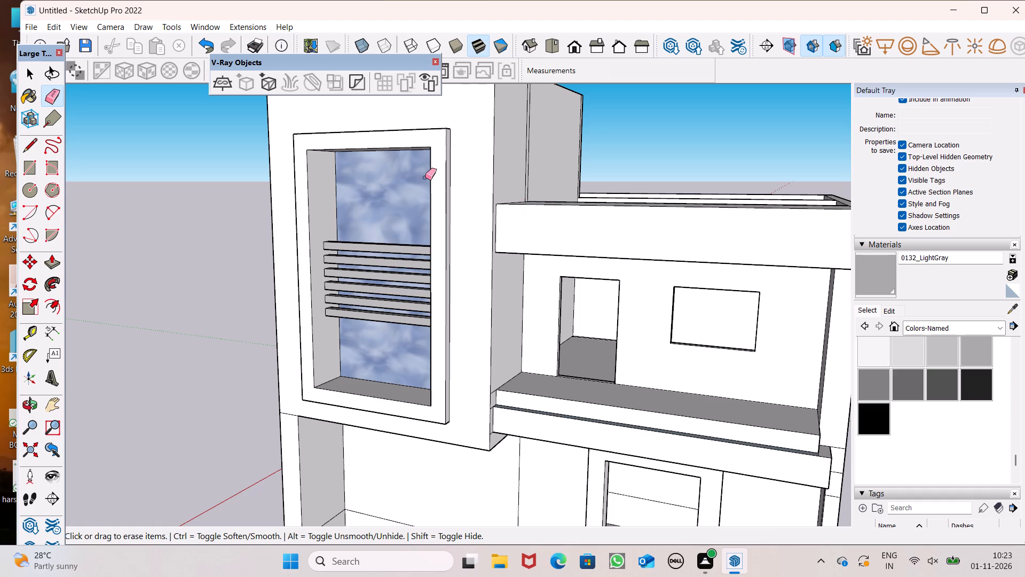
scroll(422, 177, down, 3)
middle_drag(482, 210, 518, 347)
scroll(507, 253, down, 2)
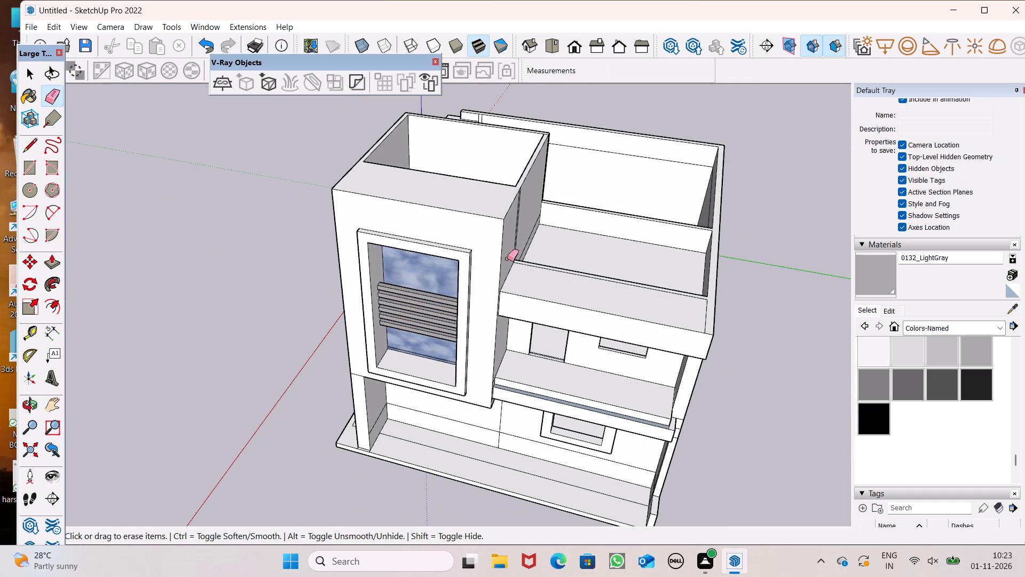
scroll(403, 186, down, 1)
middle_drag(443, 221, 456, 296)
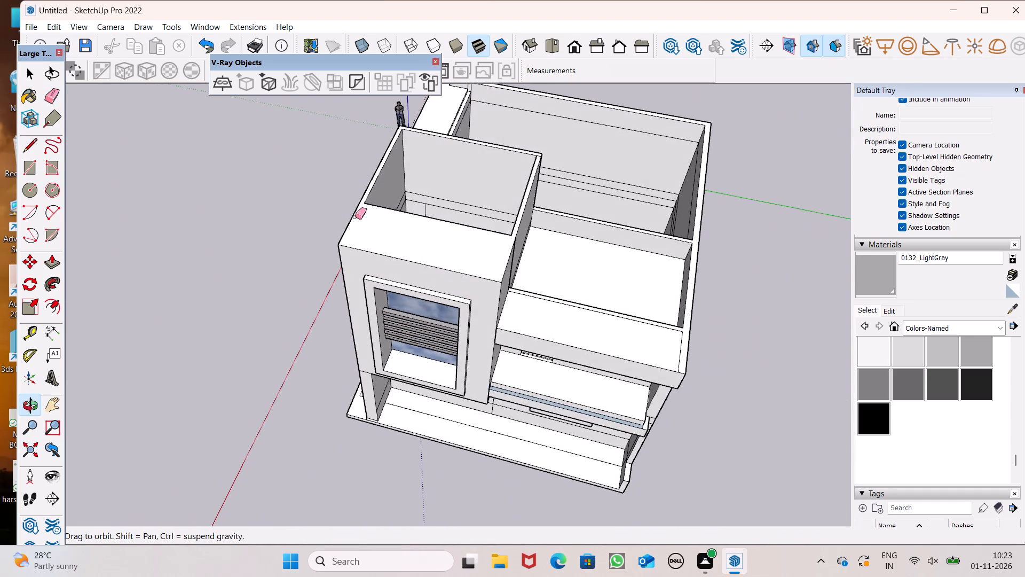
scroll(354, 217, down, 3)
middle_drag(451, 356, 498, 347)
scroll(392, 286, down, 1)
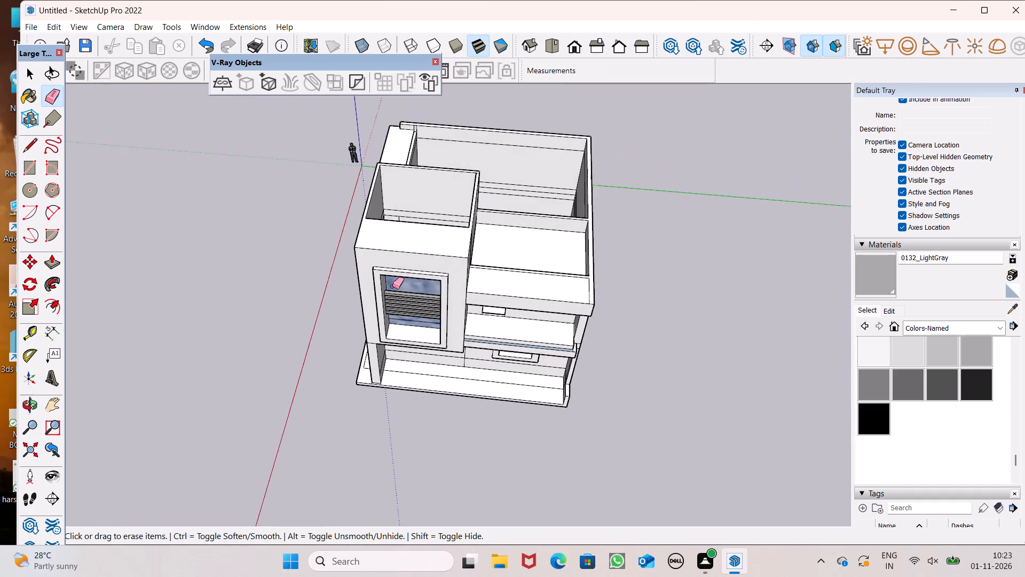
scroll(392, 286, down, 1)
scroll(690, 270, up, 2)
scroll(673, 229, up, 4)
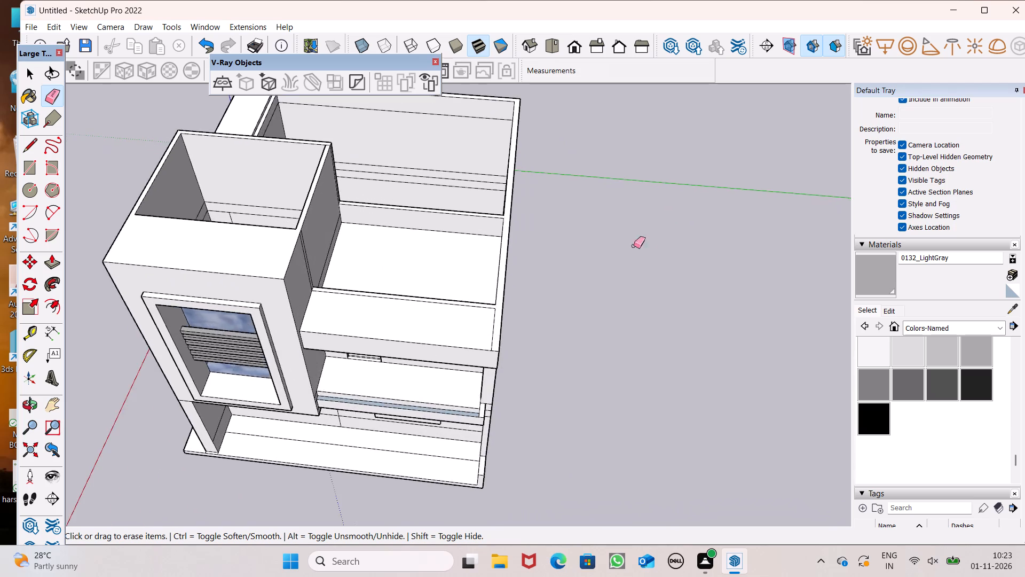
scroll(541, 265, down, 7)
middle_drag(532, 302, 564, 216)
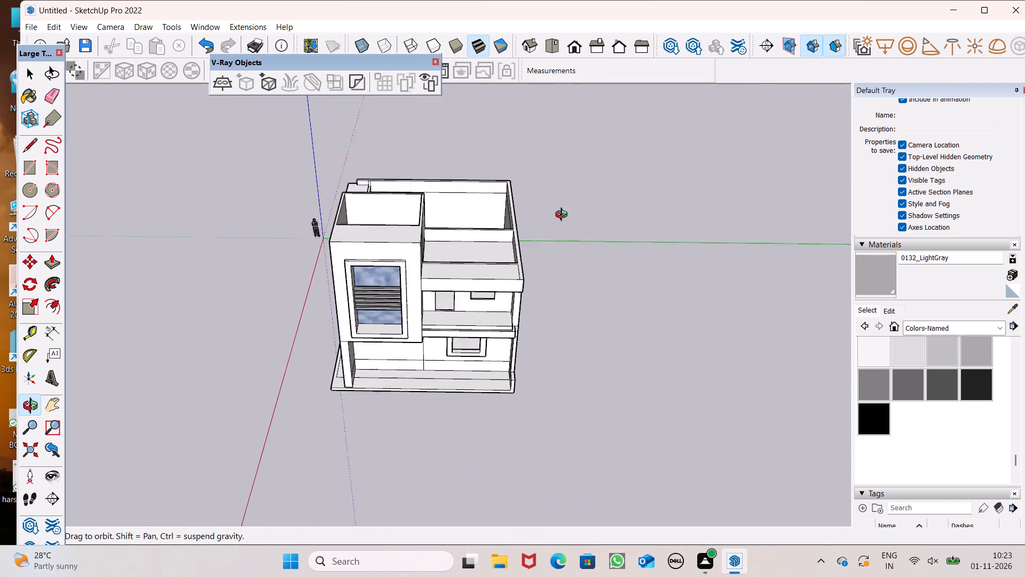
middle_drag(564, 216, 633, 0)
scroll(482, 299, up, 7)
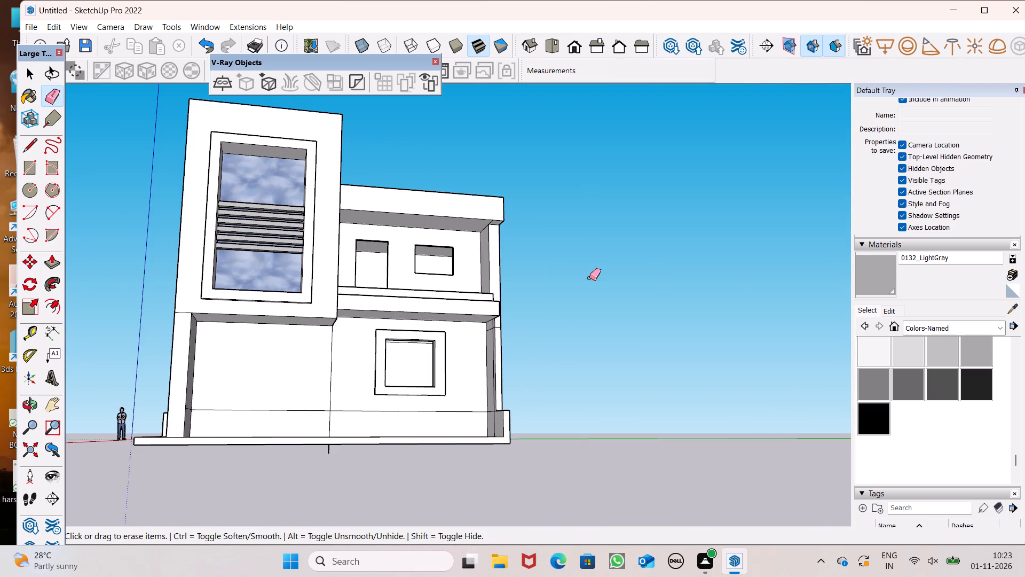
scroll(592, 297, down, 2)
middle_drag(575, 346, 819, 433)
scroll(253, 408, up, 1)
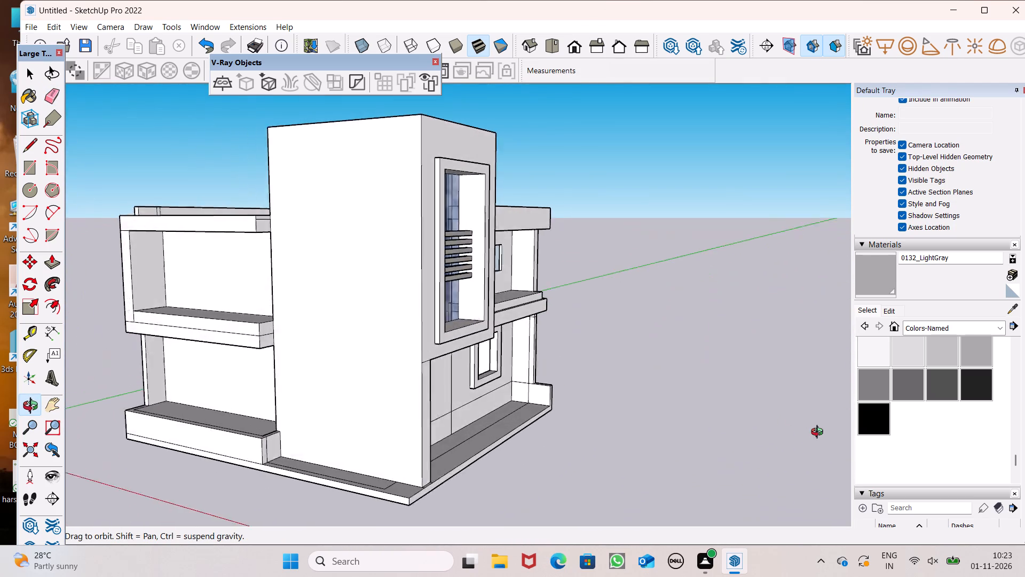
middle_drag(819, 433, 789, 383)
scroll(596, 287, up, 7)
scroll(456, 222, up, 4)
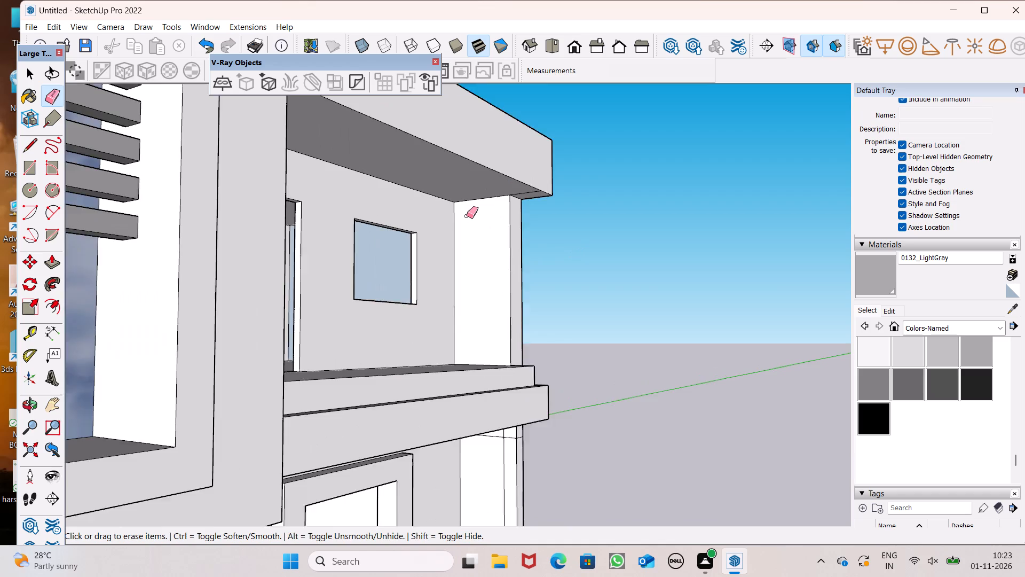
scroll(467, 216, up, 4)
middle_drag(477, 232, 0, 321)
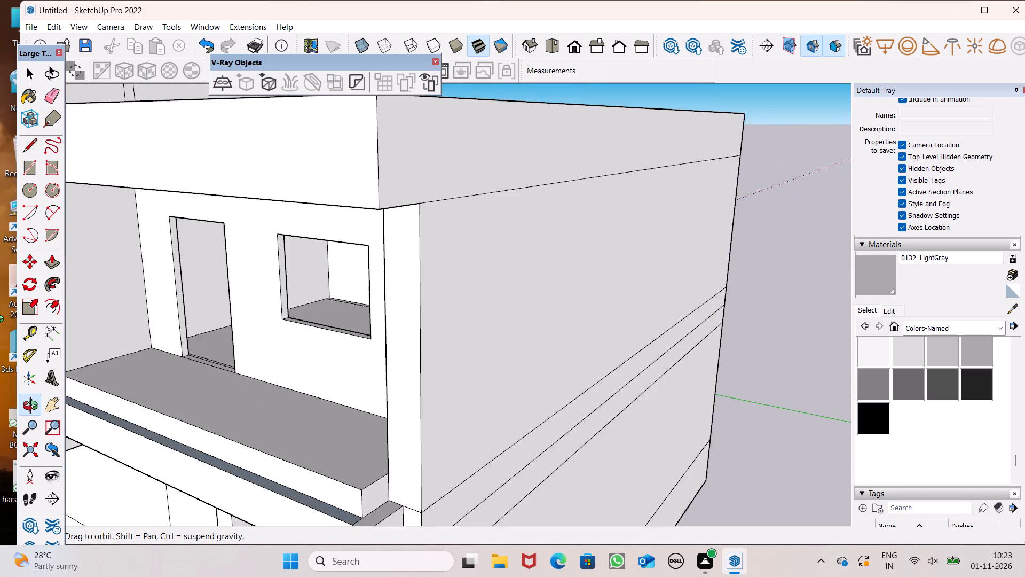
middle_drag(0, 321, 0, 381)
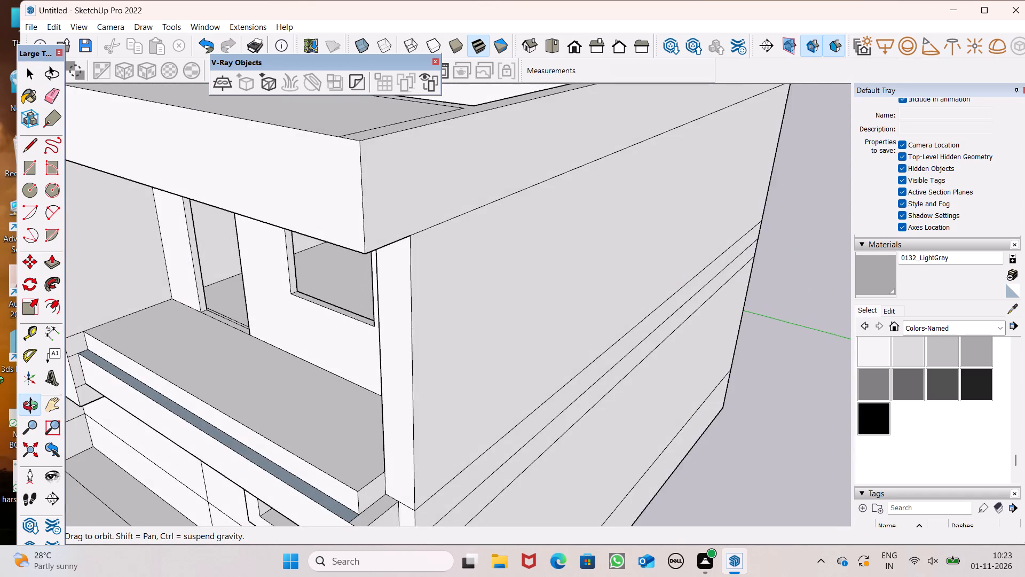
middle_drag(0, 381, 136, 348)
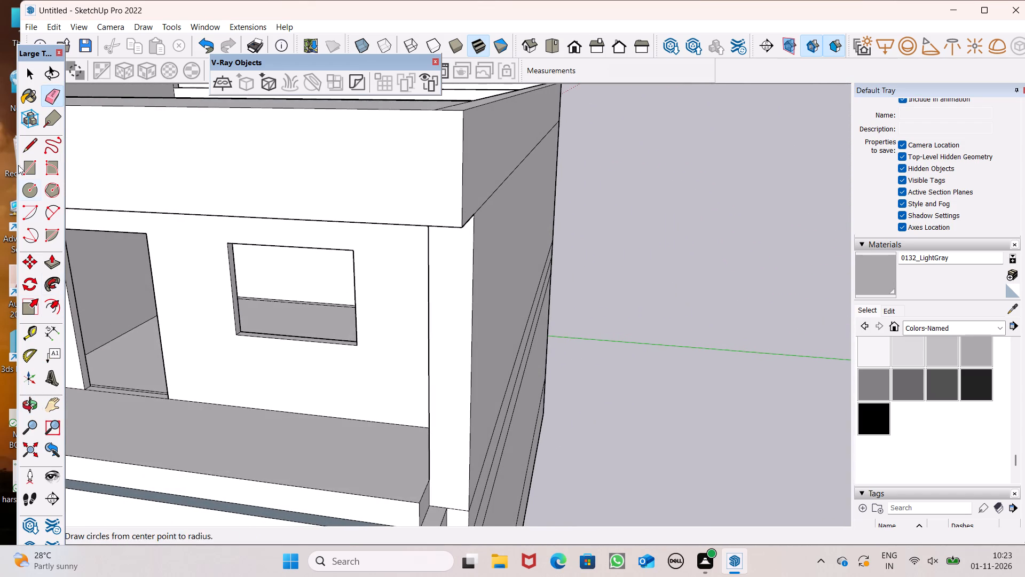
Draw a helper line about 3' 8" long from the upper corner of the balcony's back wall out through the side wall.
drag(32, 145, 47, 145)
middle_drag(482, 233, 572, 162)
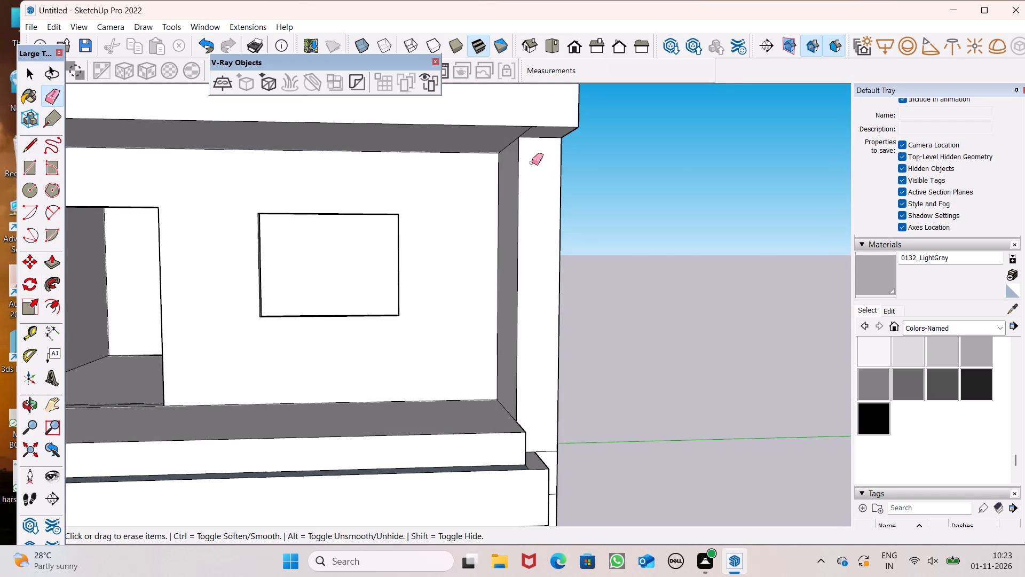
click(24, 150)
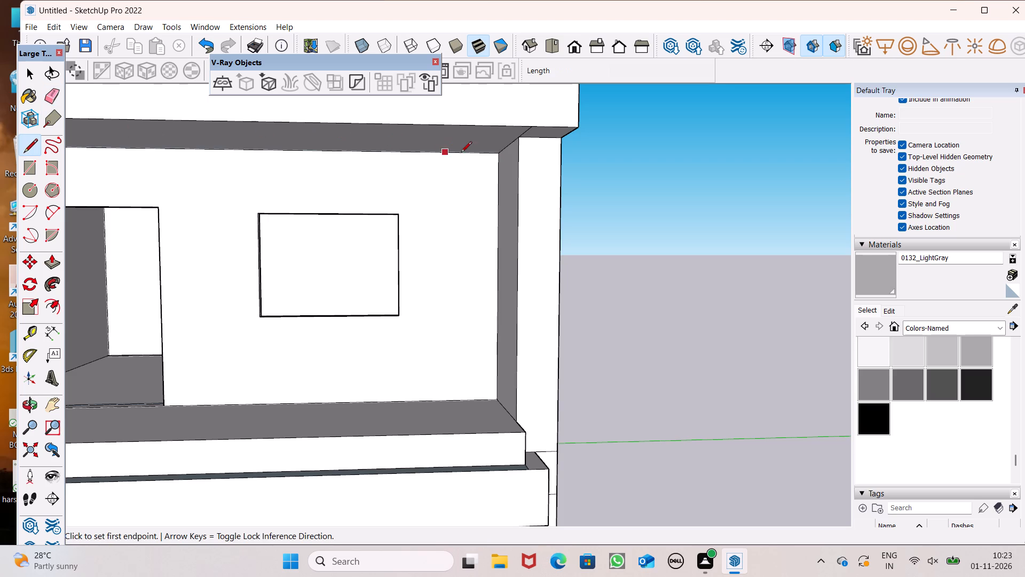
click(502, 155)
middle_drag(616, 163, 420, 255)
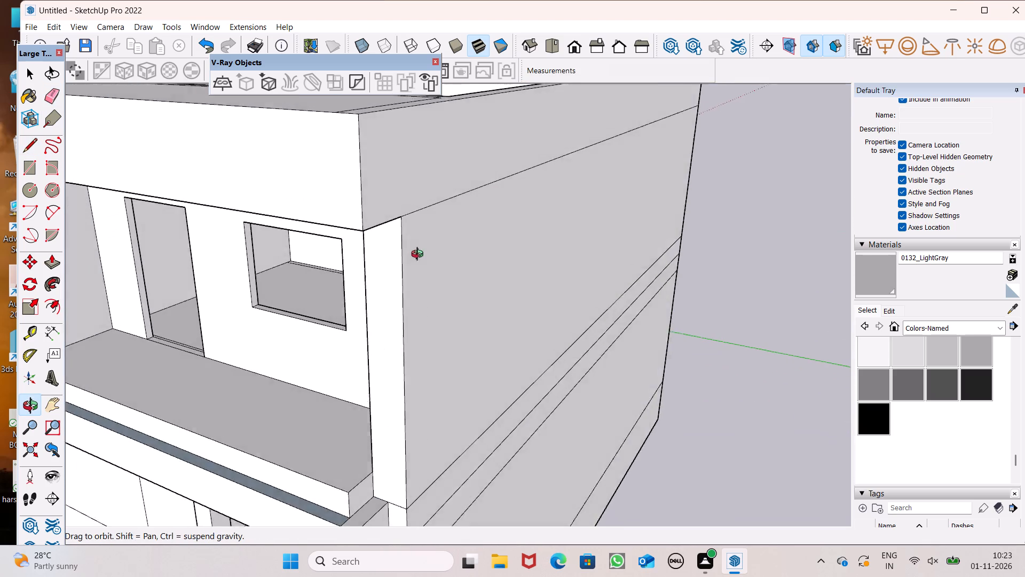
middle_drag(420, 255, 417, 255)
middle_drag(451, 220, 564, 212)
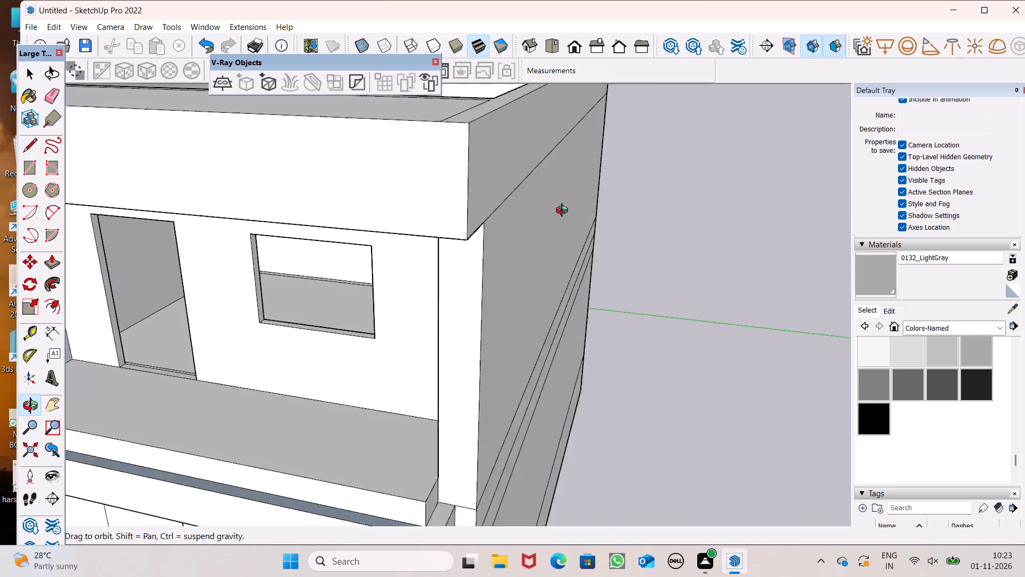
middle_drag(564, 212, 611, 200)
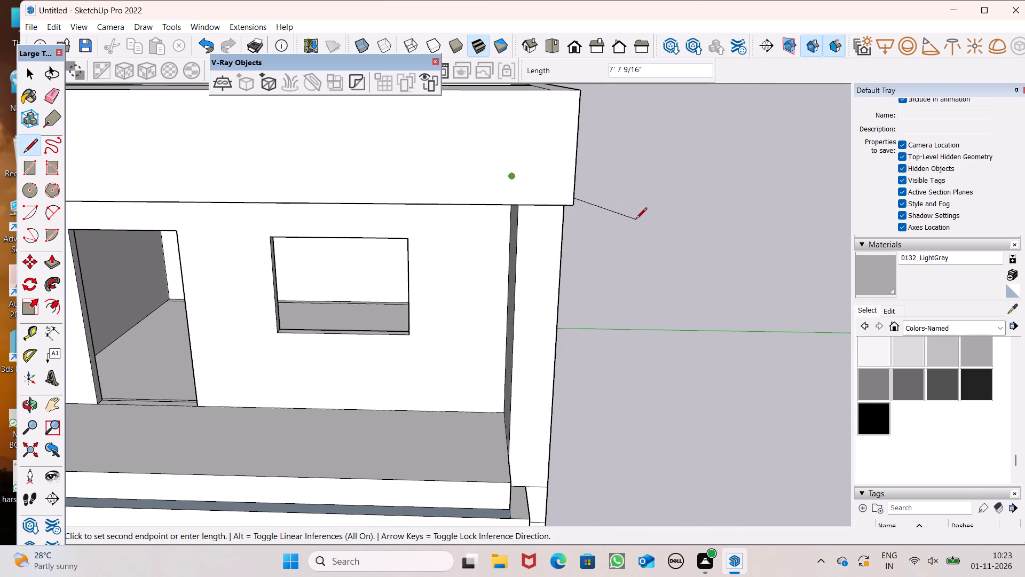
scroll(636, 220, up, 1)
middle_drag(636, 220, 656, 154)
click(619, 123)
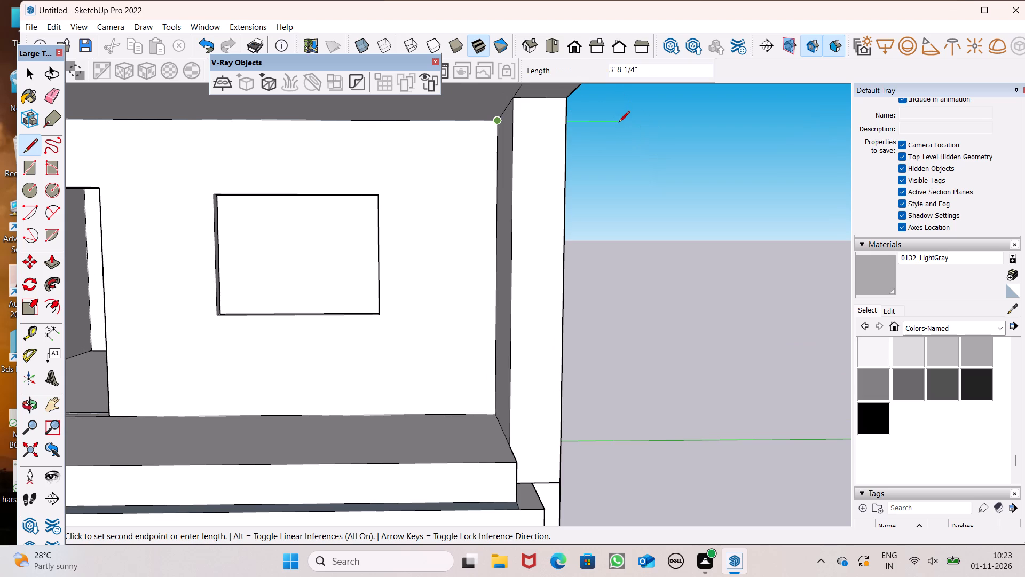
middle_drag(598, 188, 374, 261)
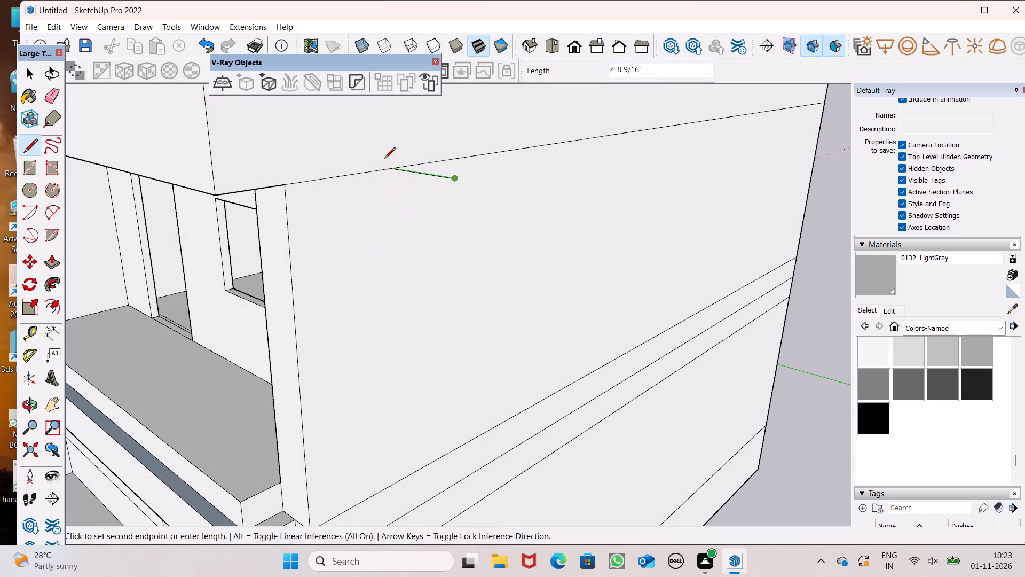
key(space)
Draw a 10' vertical line on the outer side wall from the helper line's exit point down to the upper horizontal edge.
click(34, 143)
scroll(309, 126, down, 4)
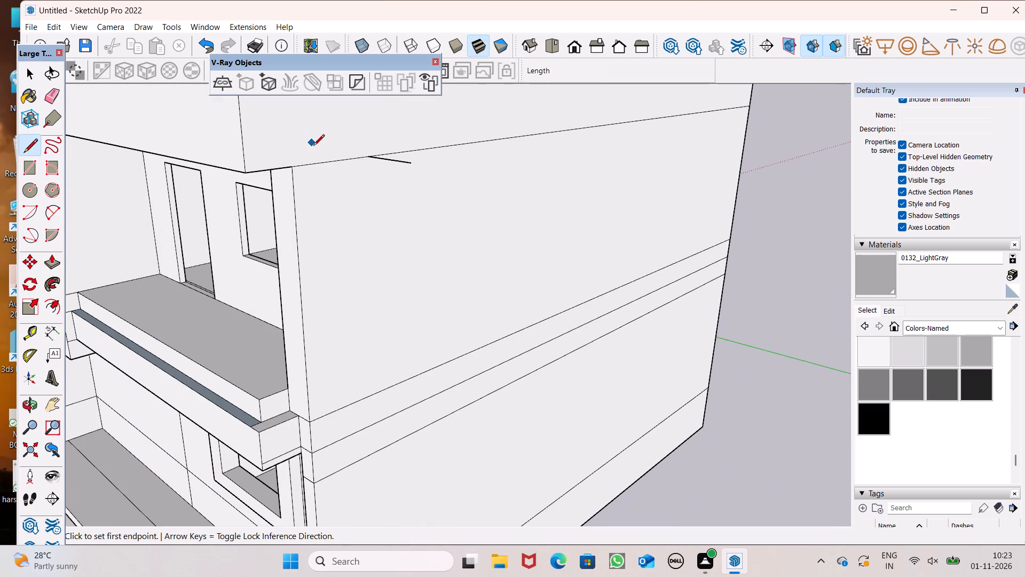
click(371, 157)
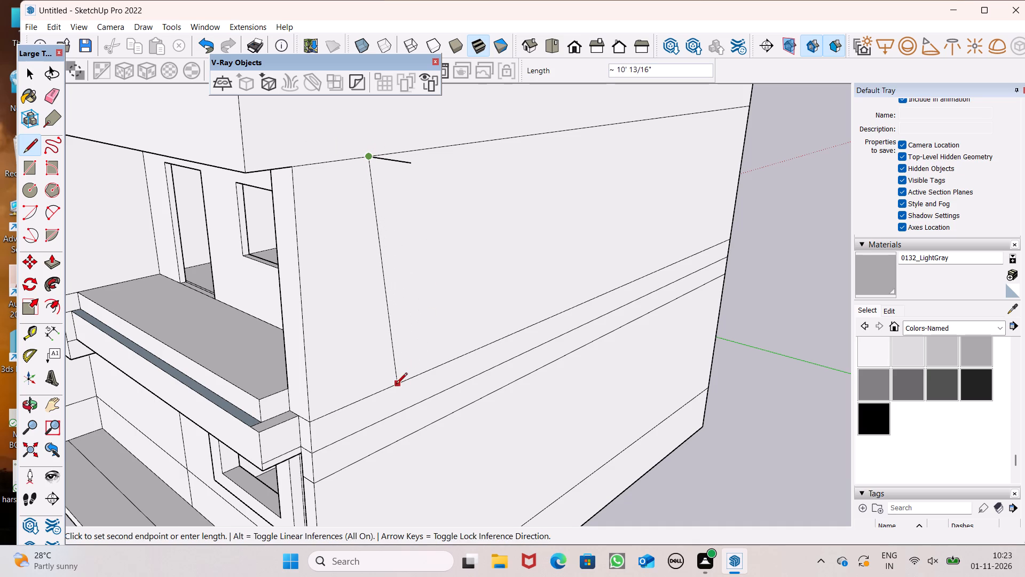
click(380, 388)
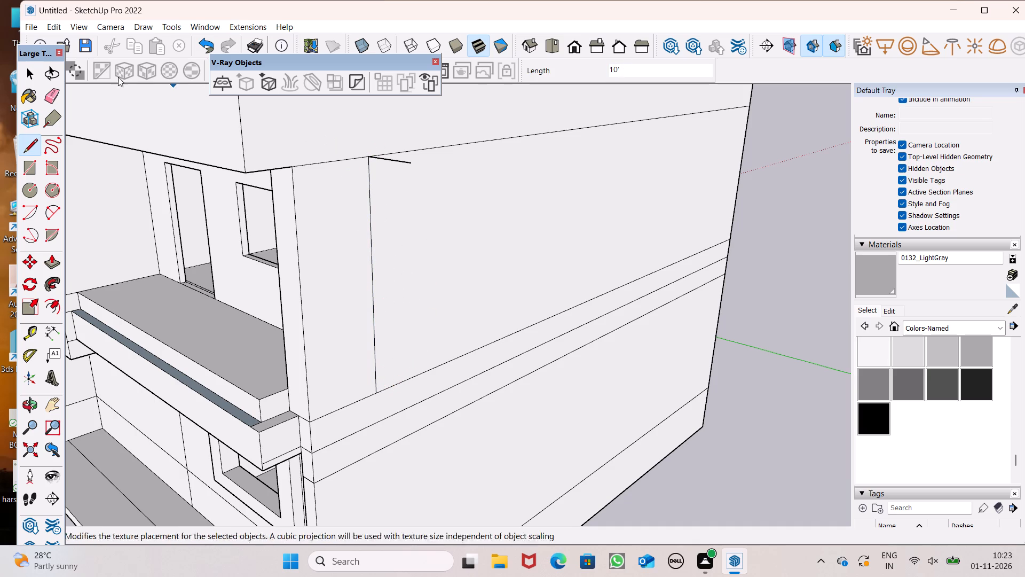
Erase the helper line stub projecting from the outer side wall.
click(61, 93)
scroll(370, 120, up, 5)
drag(397, 176, 400, 184)
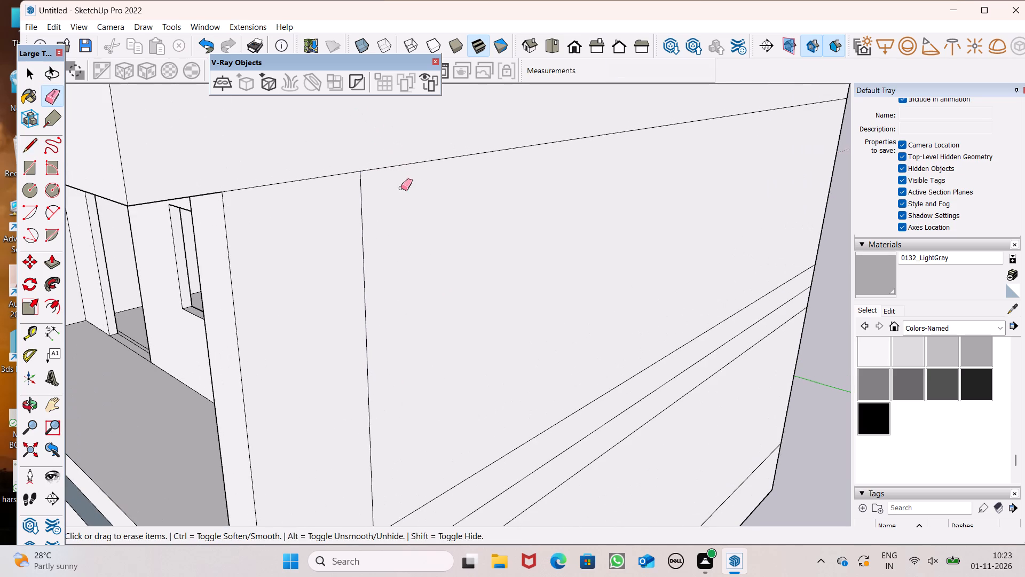
Paint the interior face seen through the balcony's window opening with the 0129_WhiteSmoke material.
middle_drag(405, 219, 201, 205)
key(space)
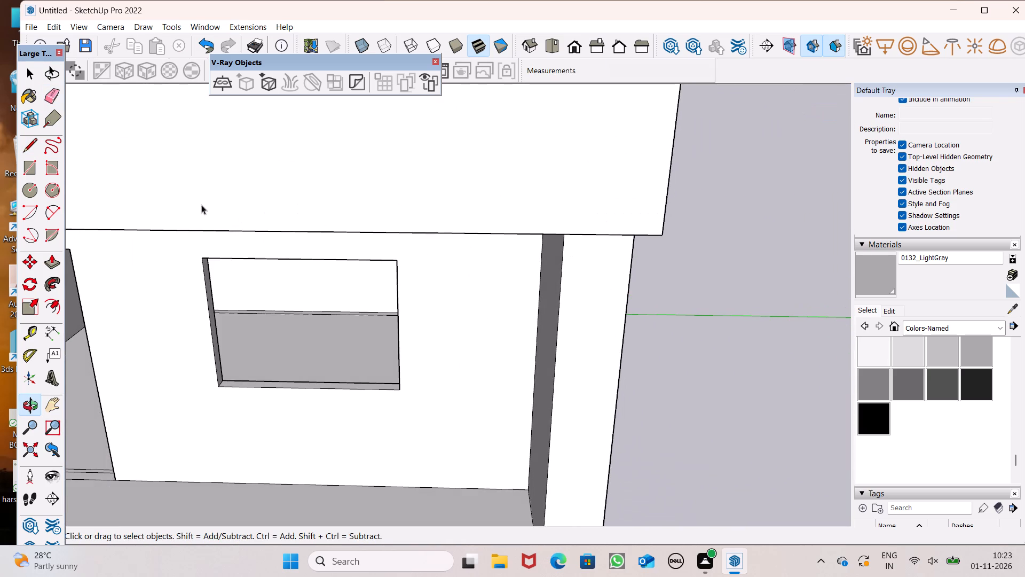
middle_drag(201, 205, 157, 198)
scroll(422, 162, down, 10)
middle_drag(263, 256, 306, 293)
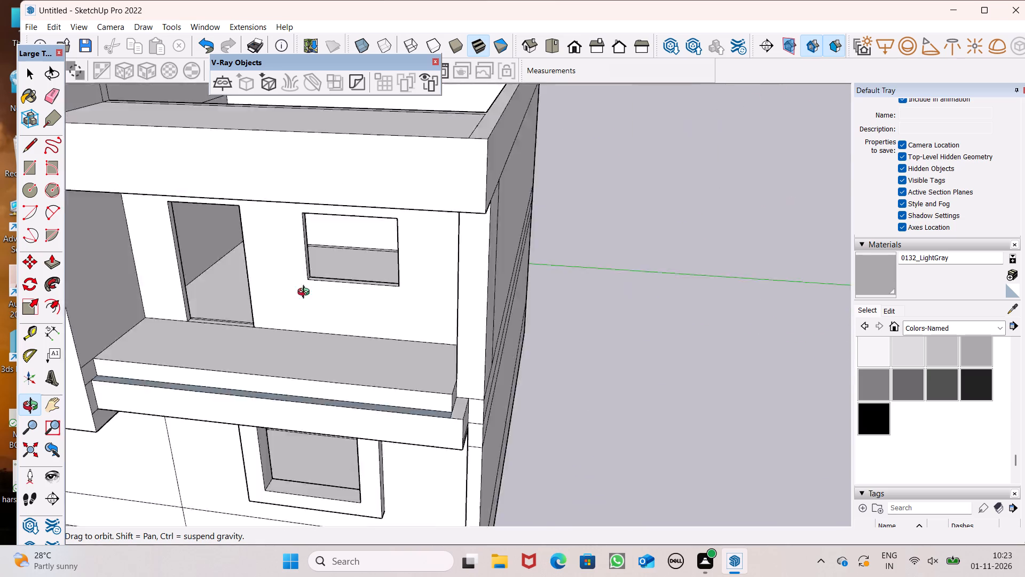
middle_drag(306, 293, 494, 196)
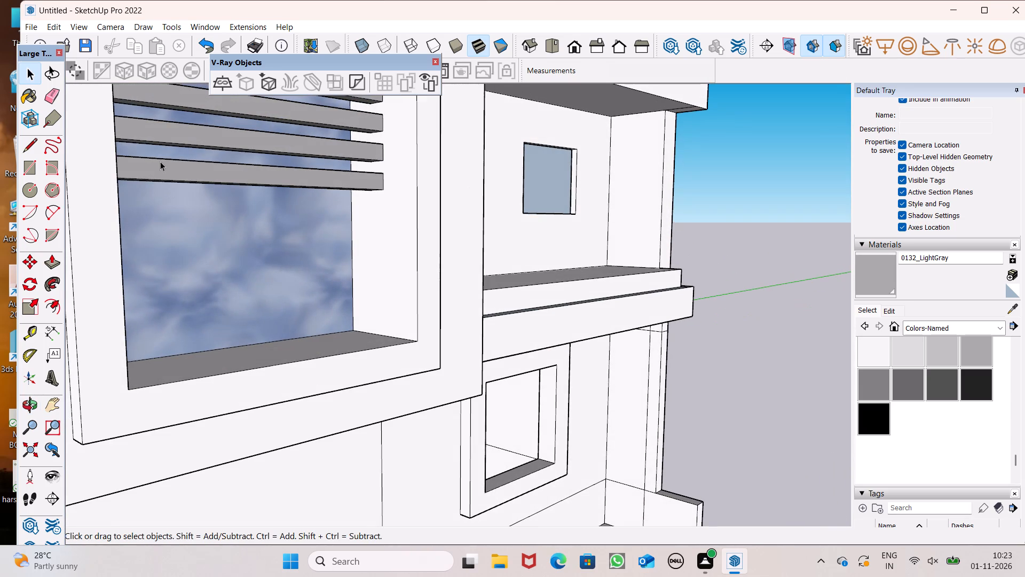
click(34, 167)
scroll(137, 243, down, 1)
scroll(639, 104, up, 6)
scroll(632, 194, up, 7)
scroll(603, 186, down, 3)
middle_drag(594, 209, 589, 231)
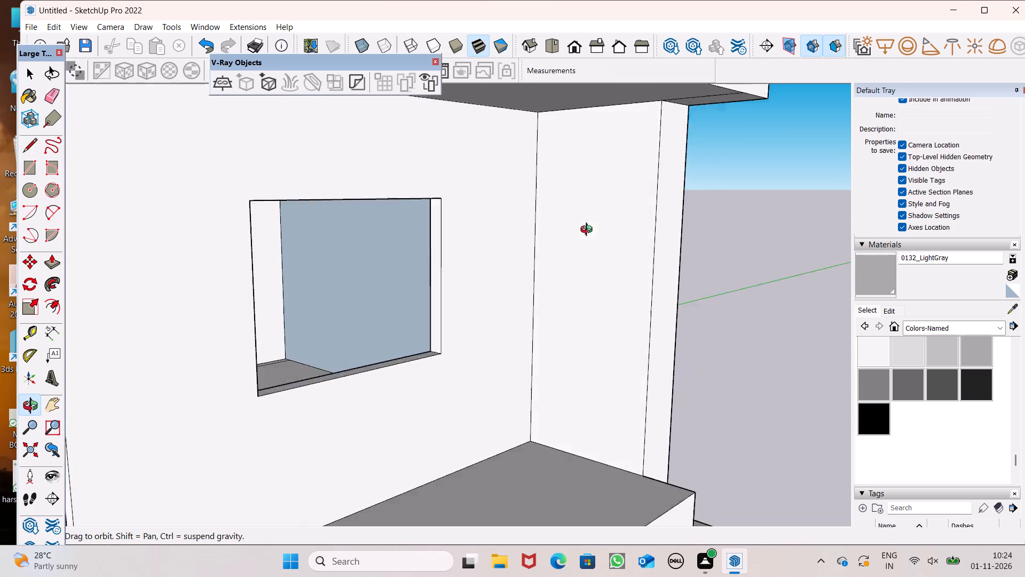
middle_drag(589, 231, 659, 229)
click(870, 345)
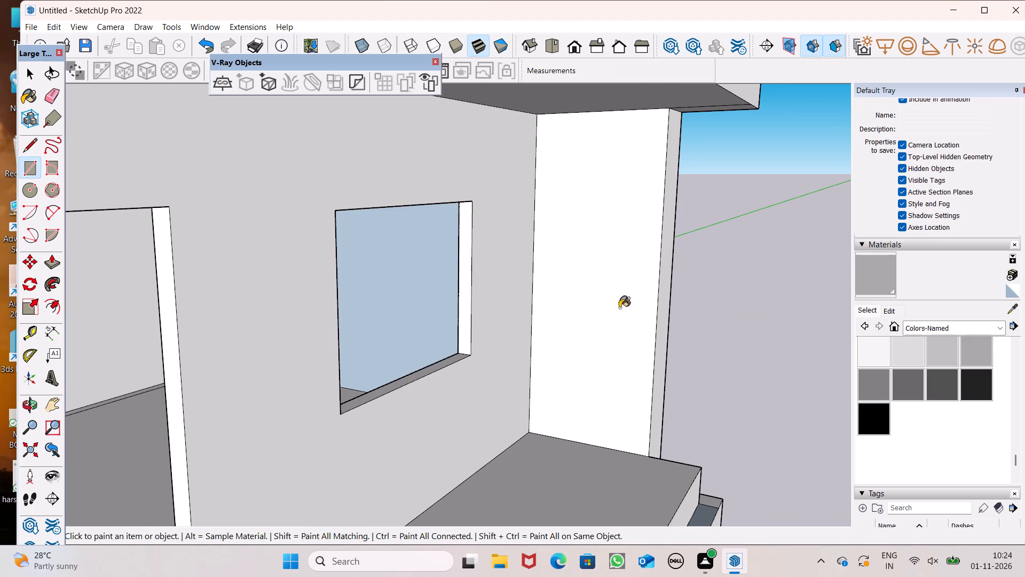
click(433, 279)
Draw a rectangle about 1' 1" by 1' on the upper part of the balcony side wall's inner face.
middle_drag(558, 243, 554, 229)
scroll(653, 173, up, 1)
middle_drag(643, 199, 661, 216)
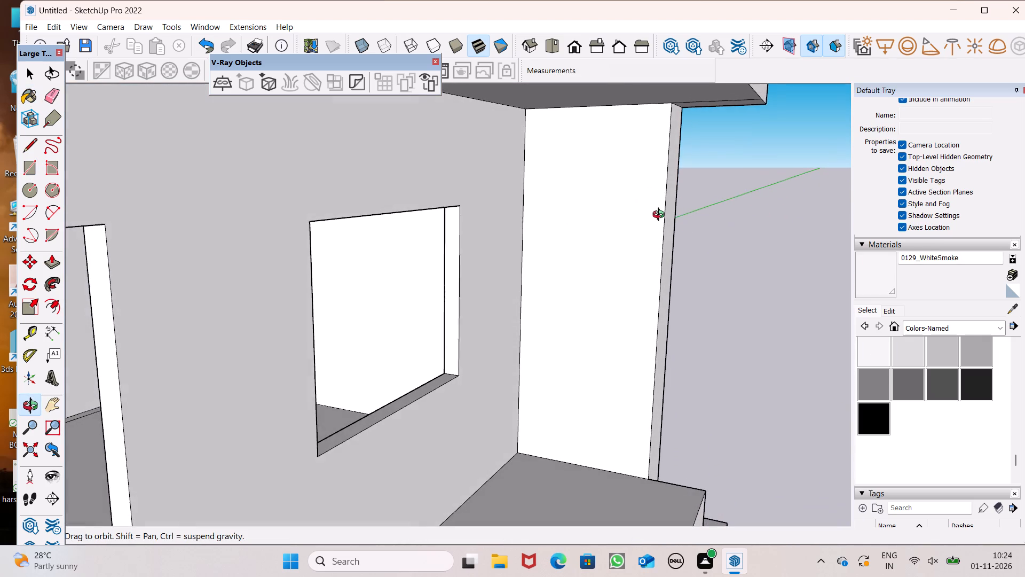
middle_drag(661, 216, 677, 218)
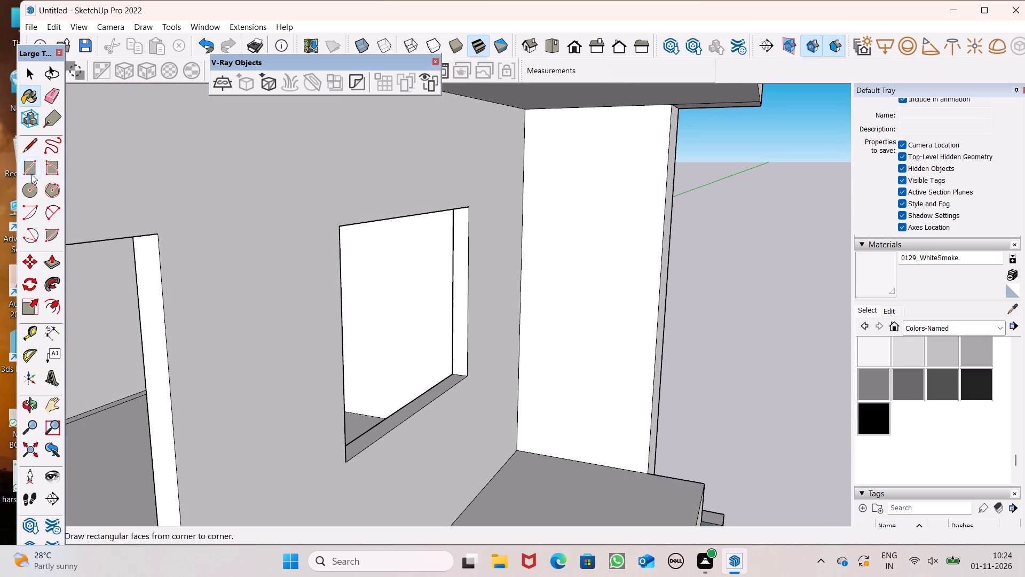
click(31, 174)
middle_drag(493, 237, 522, 243)
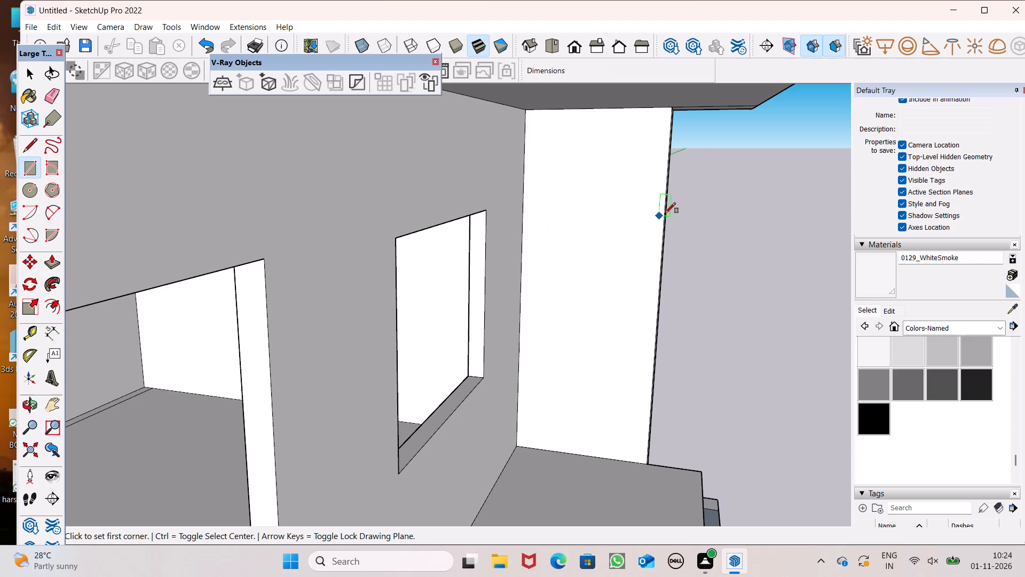
scroll(616, 206, up, 1)
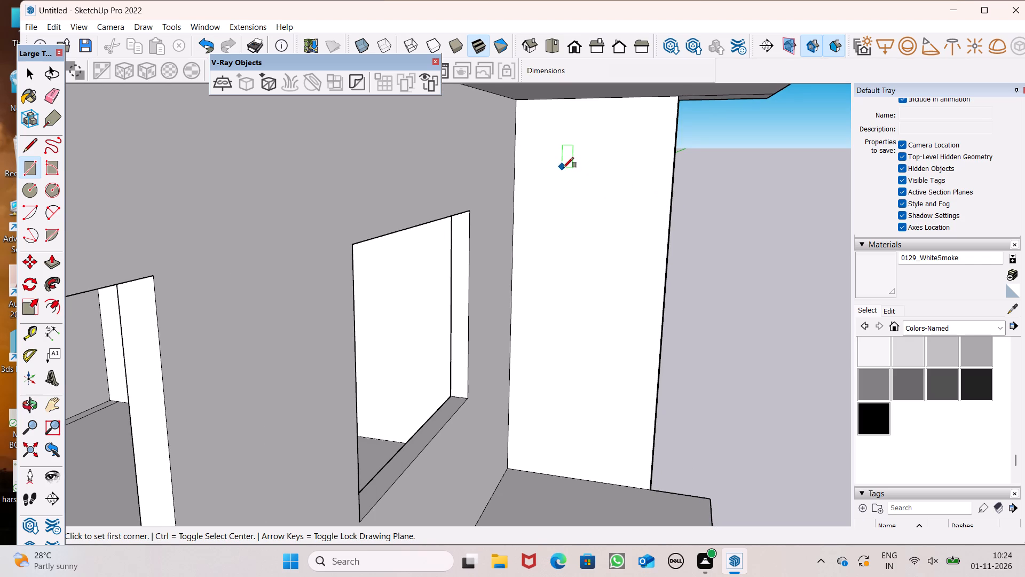
click(567, 167)
click(614, 213)
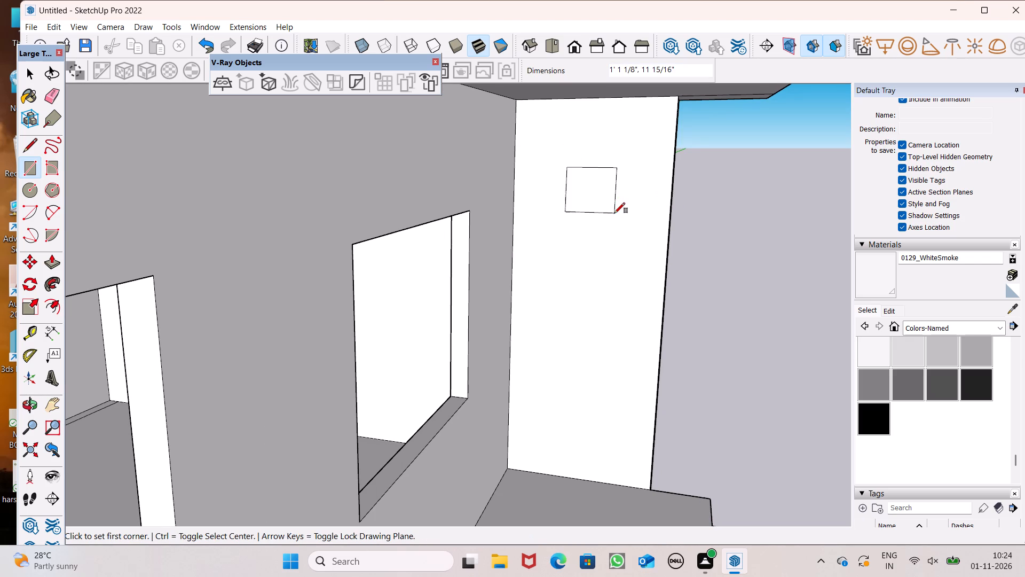
Copy the small rectangle twice straight down the side wall, slightly under 2' apart, making a vertical row of three.
key(space)
double_click(579, 204)
middle_drag(601, 227, 617, 221)
key(m)
key(Return)
click(596, 200)
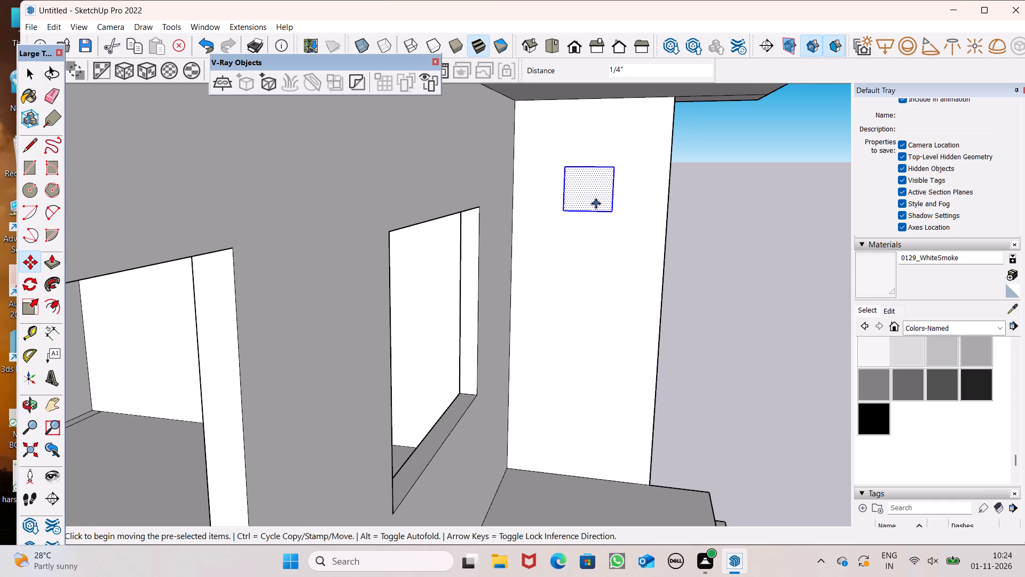
drag(596, 202, 590, 288)
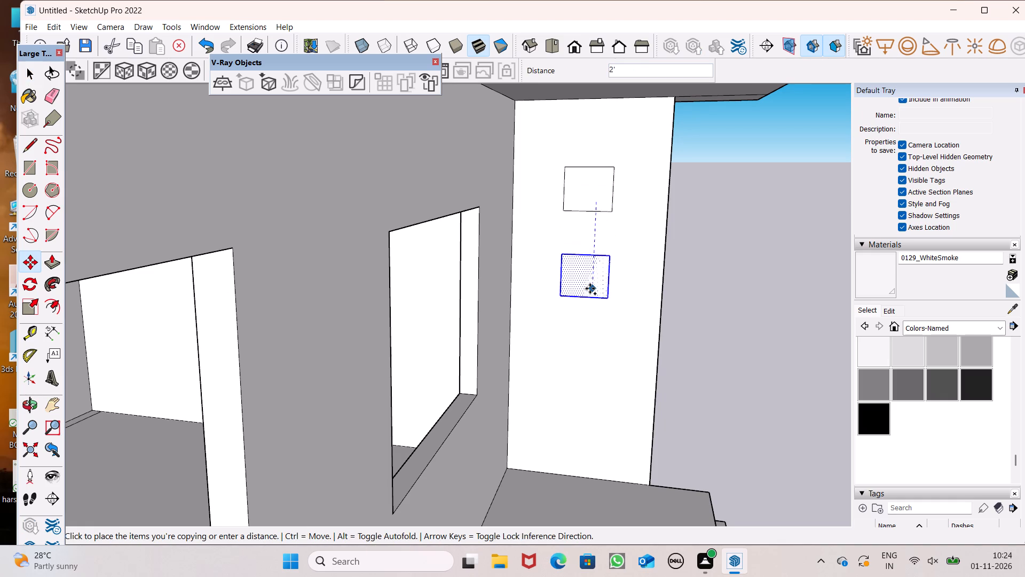
drag(590, 288, 594, 284)
drag(592, 282, 592, 285)
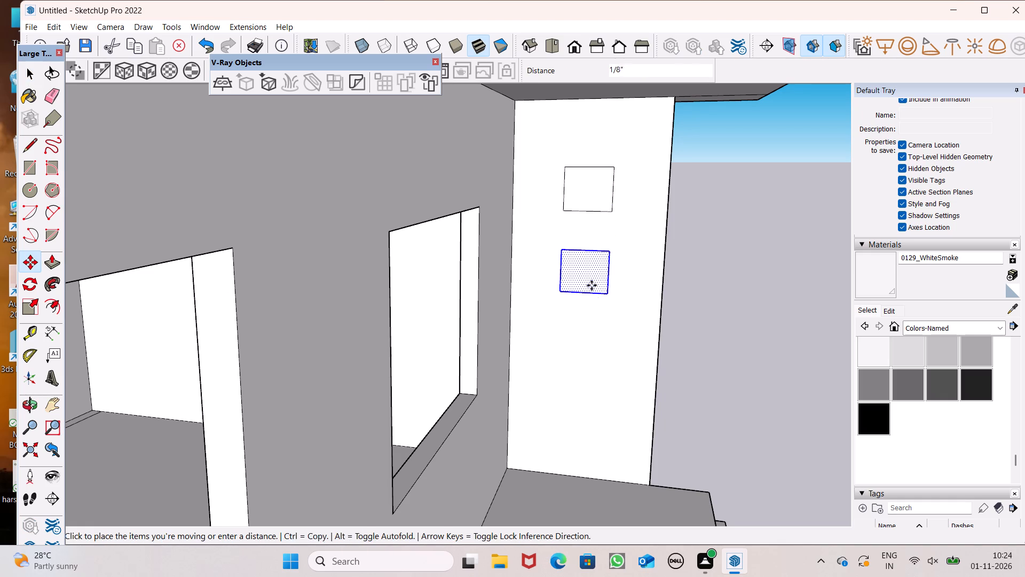
drag(592, 285, 595, 362)
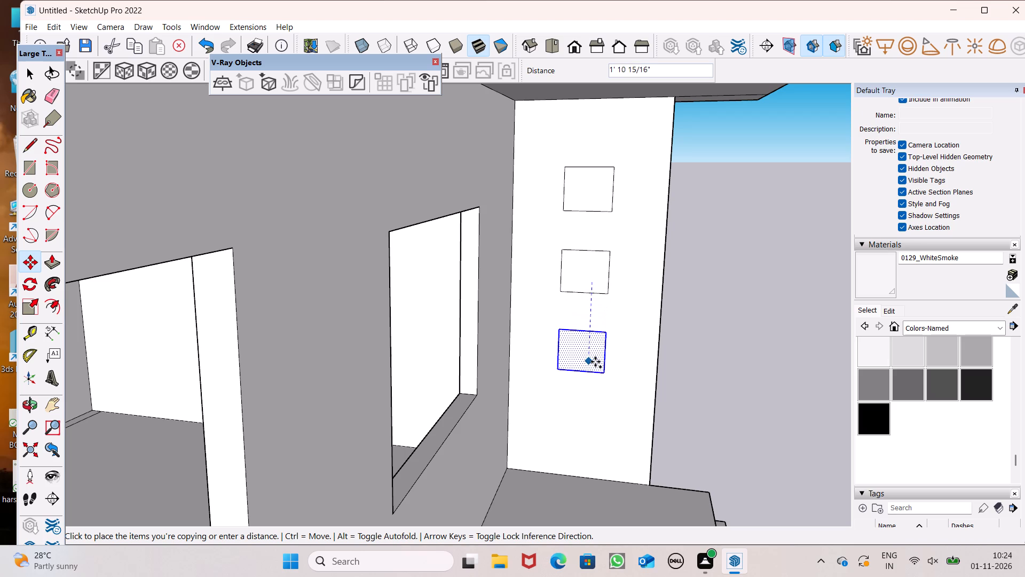
drag(595, 362, 593, 355)
key(space)
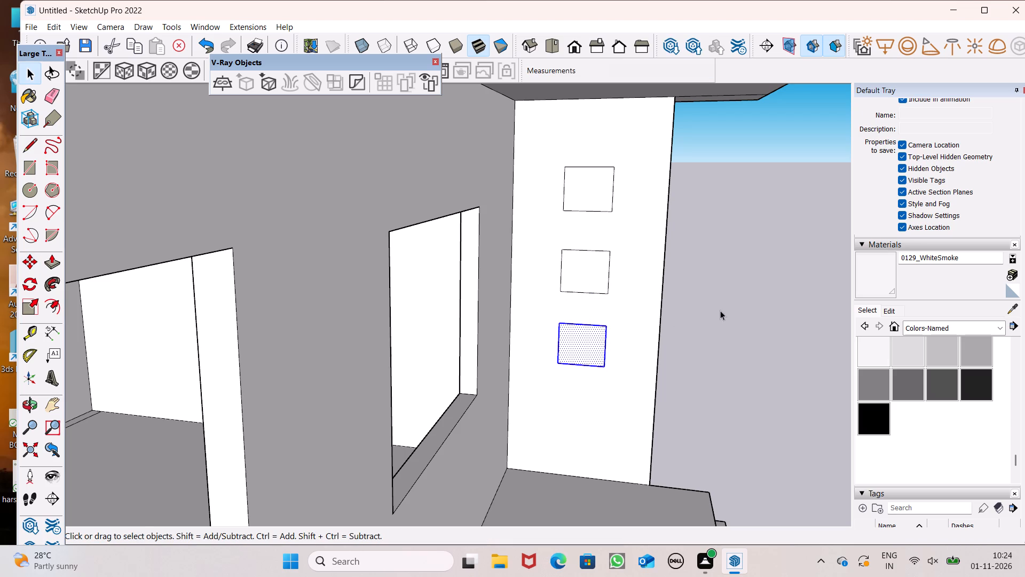
click(720, 310)
Push the top and middle rectangles 1' 4 1/4" through the balcony side wall to cut two openings.
click(52, 260)
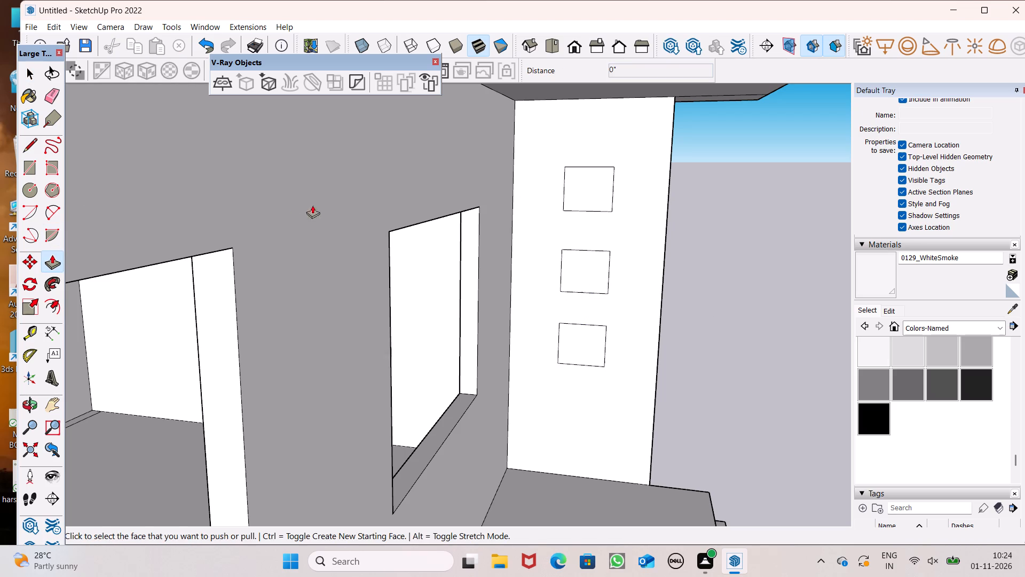
scroll(625, 178, up, 1)
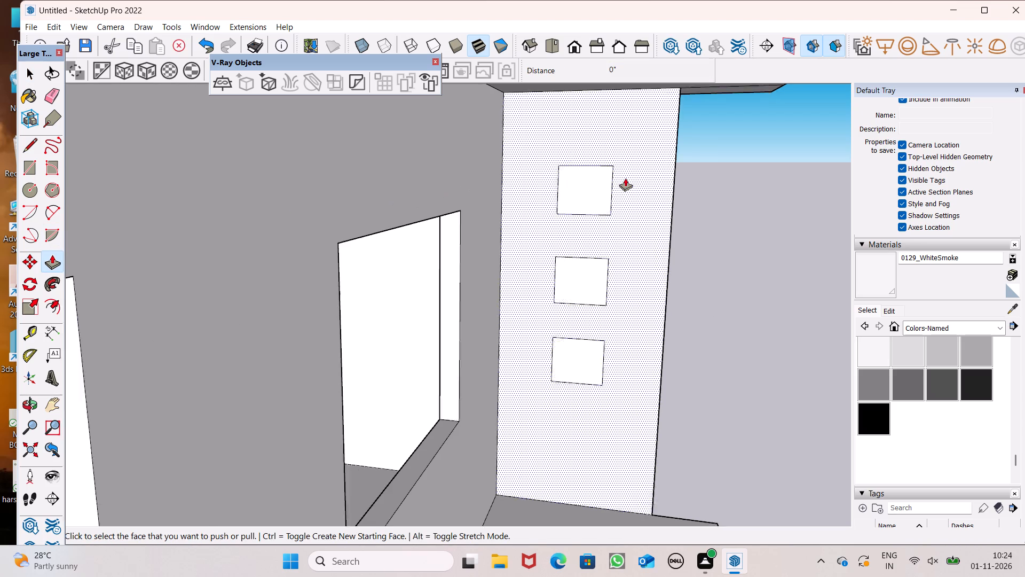
scroll(625, 178, up, 2)
scroll(569, 191, up, 2)
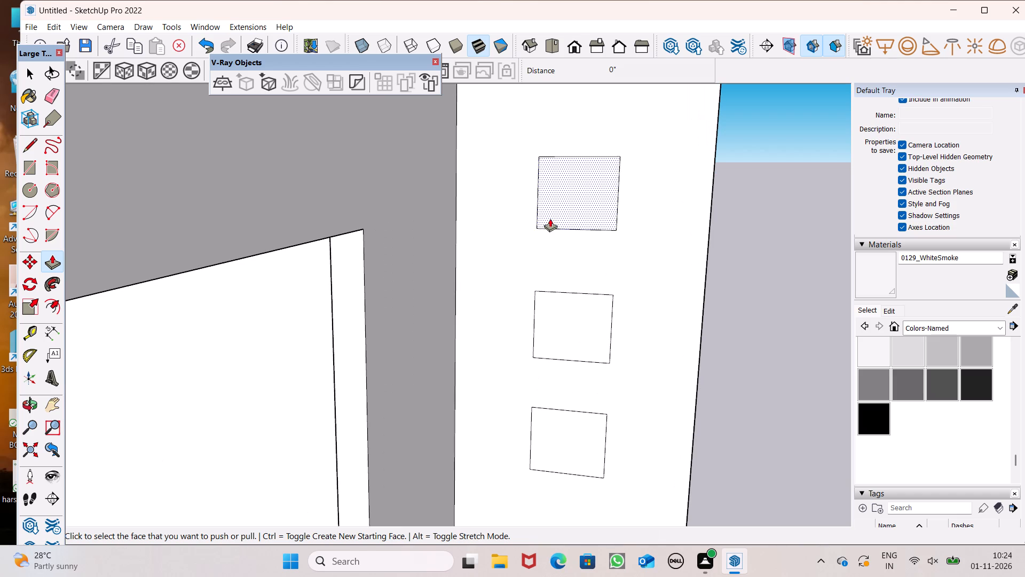
drag(550, 217, 585, 186)
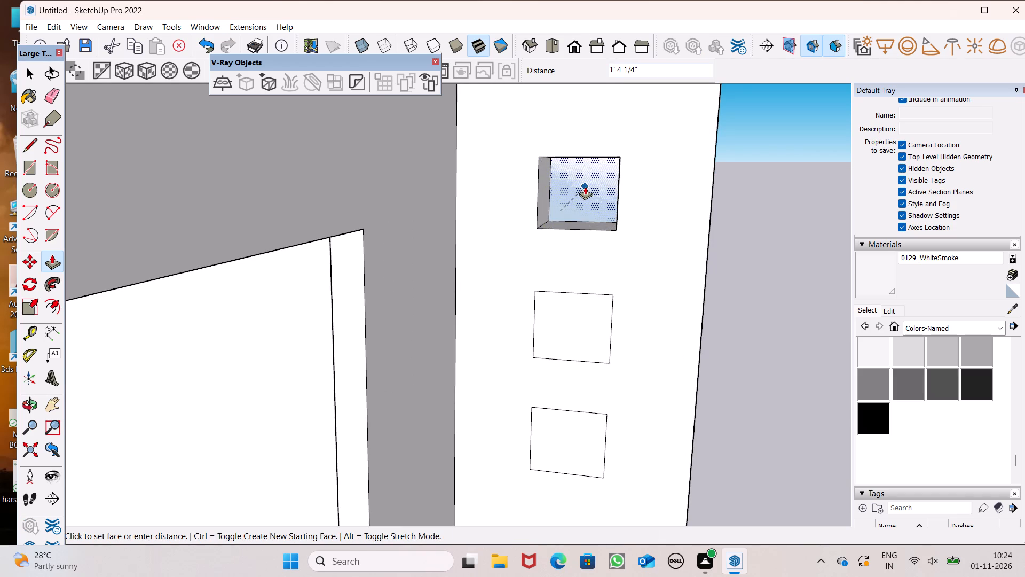
drag(585, 186, 593, 182)
scroll(504, 145, down, 4)
scroll(538, 275, up, 8)
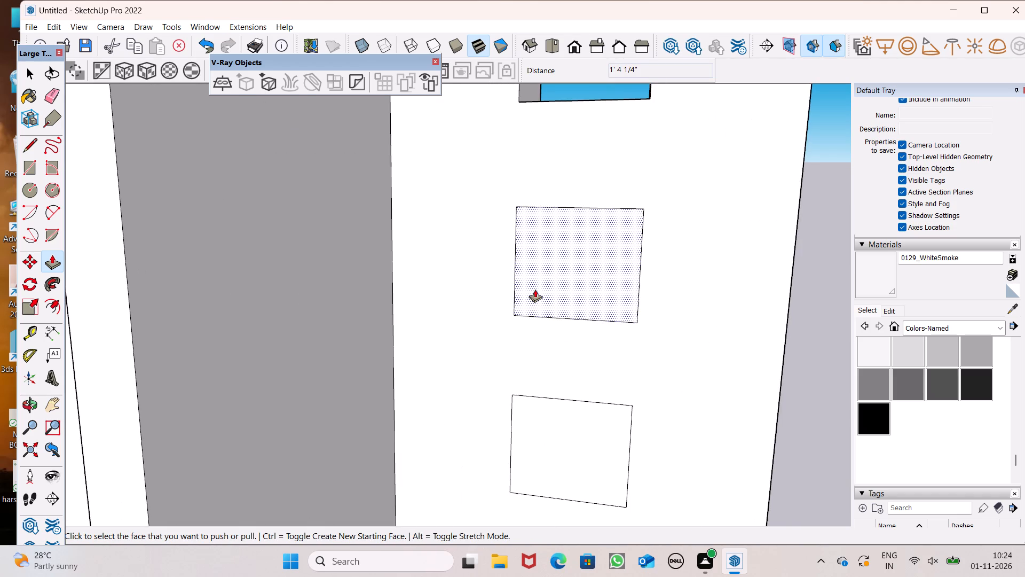
drag(527, 299, 567, 264)
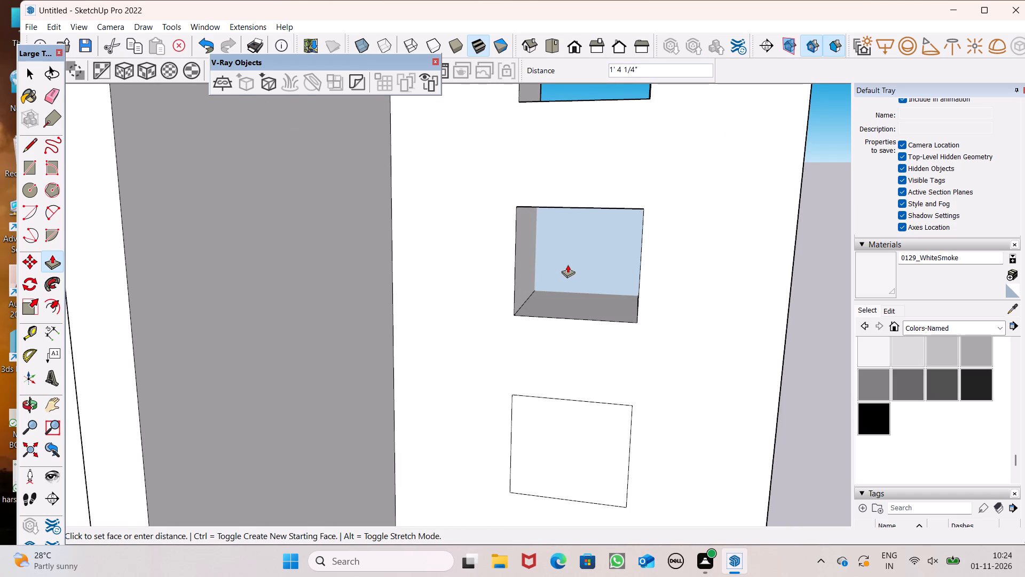
drag(567, 264, 603, 260)
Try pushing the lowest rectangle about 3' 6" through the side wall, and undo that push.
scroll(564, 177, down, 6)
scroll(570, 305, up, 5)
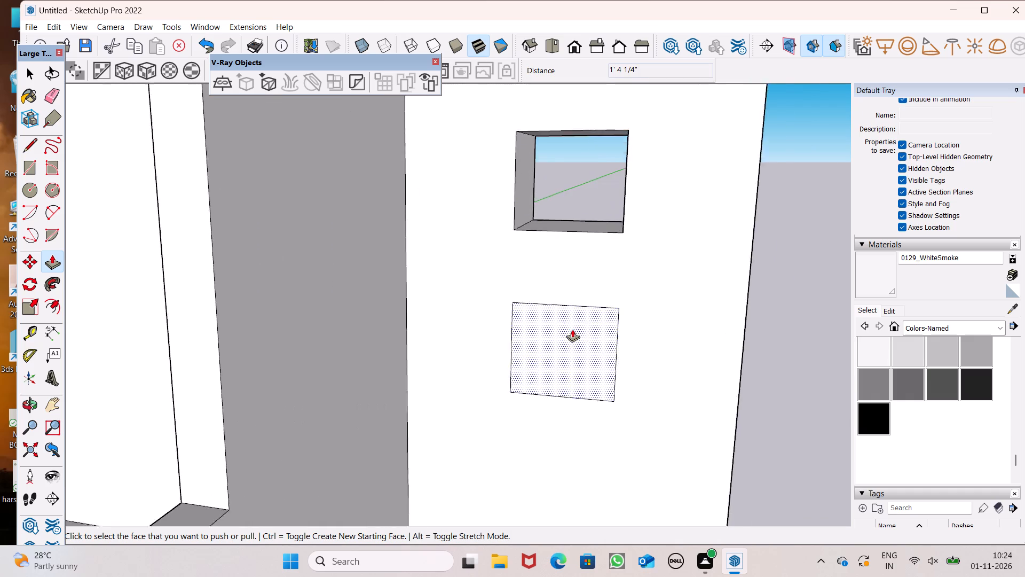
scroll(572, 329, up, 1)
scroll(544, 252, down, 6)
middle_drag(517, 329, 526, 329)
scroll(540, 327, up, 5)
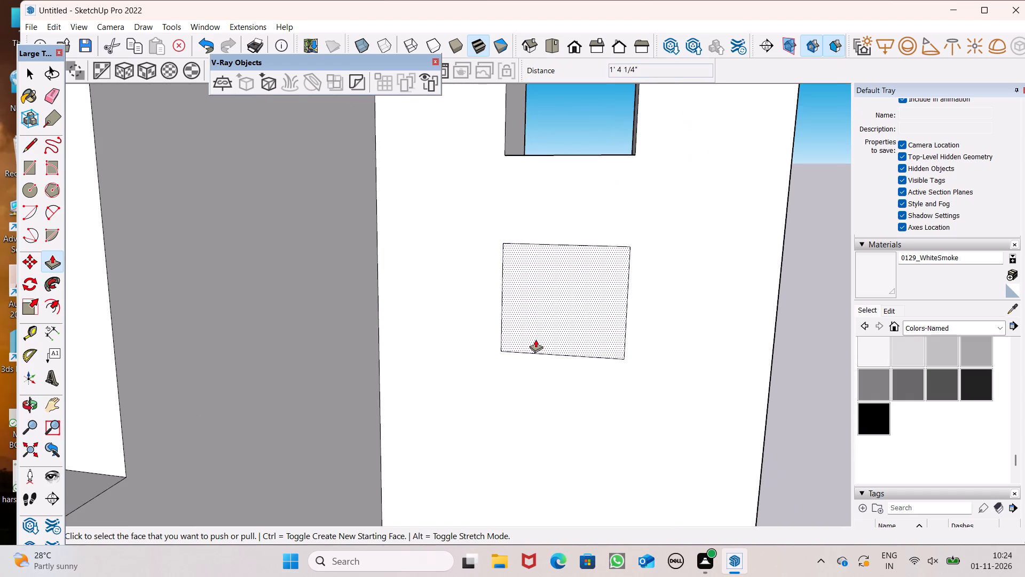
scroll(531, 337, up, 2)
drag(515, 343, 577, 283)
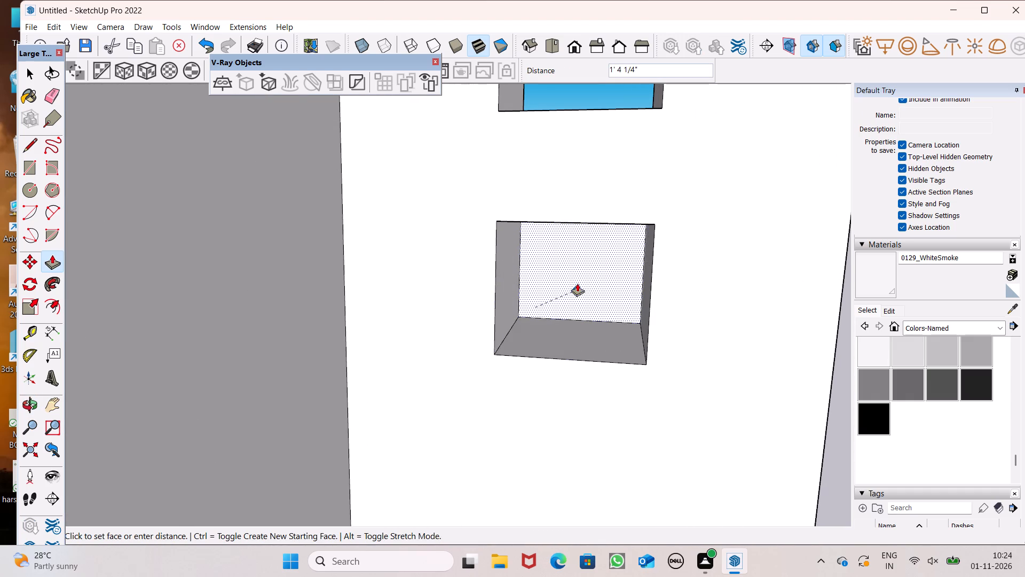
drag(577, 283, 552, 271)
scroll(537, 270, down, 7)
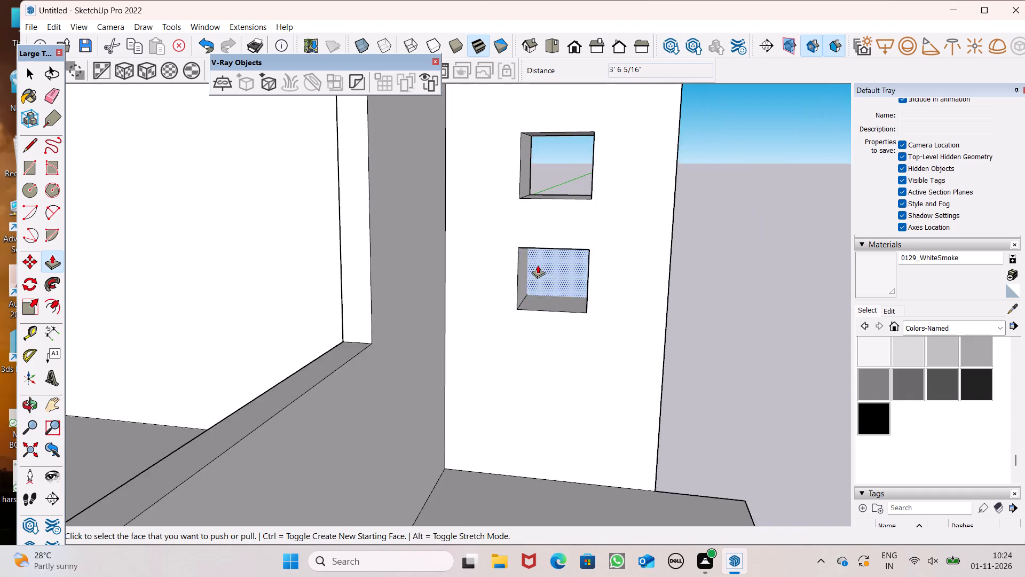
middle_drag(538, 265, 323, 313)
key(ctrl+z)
Push the lowest rectangle 1' 4 1/4" through the balcony side wall to cut the third opening.
middle_drag(390, 371, 529, 377)
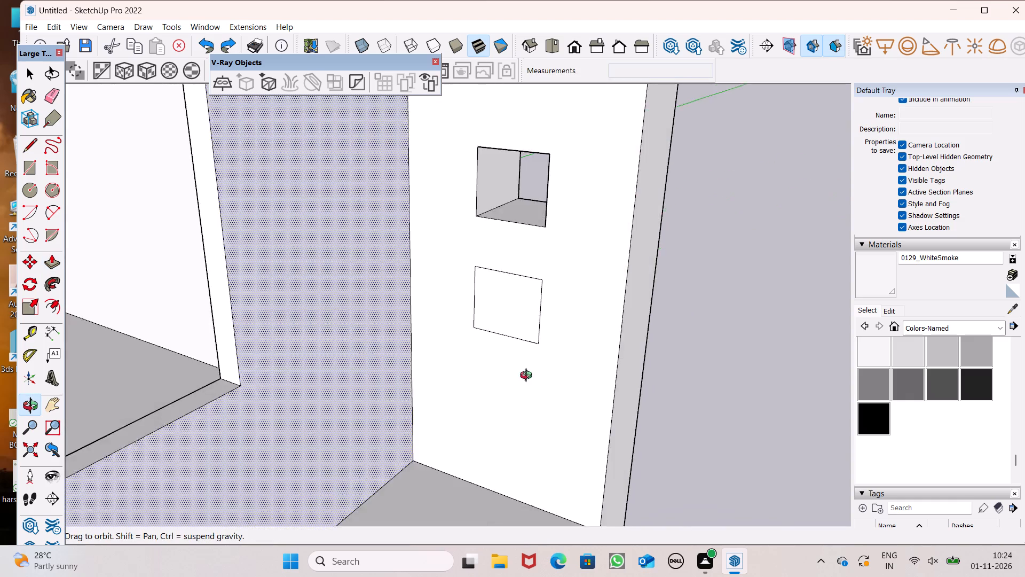
middle_drag(529, 377, 582, 347)
scroll(489, 252, up, 6)
drag(479, 364, 499, 344)
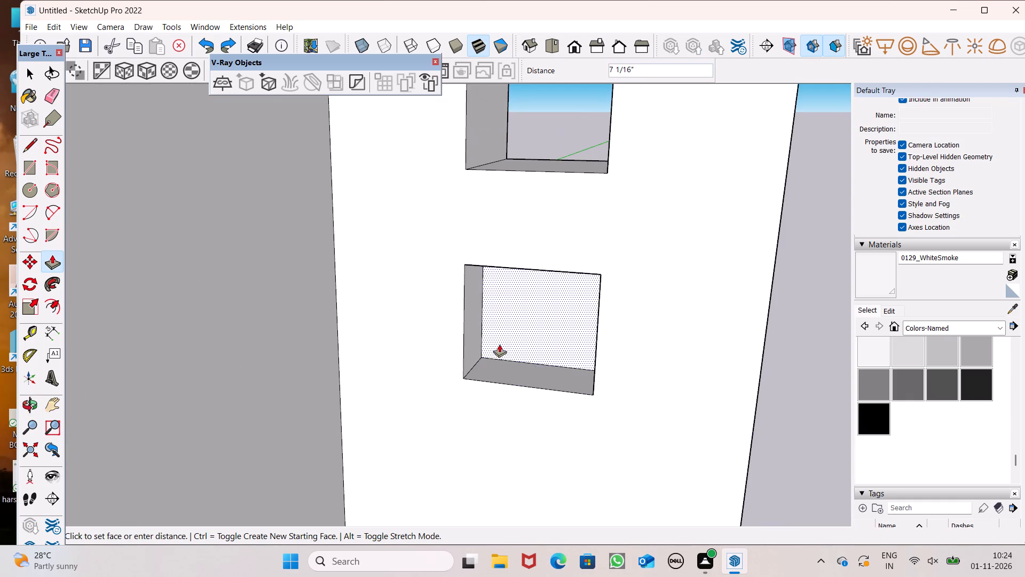
drag(499, 344, 539, 290)
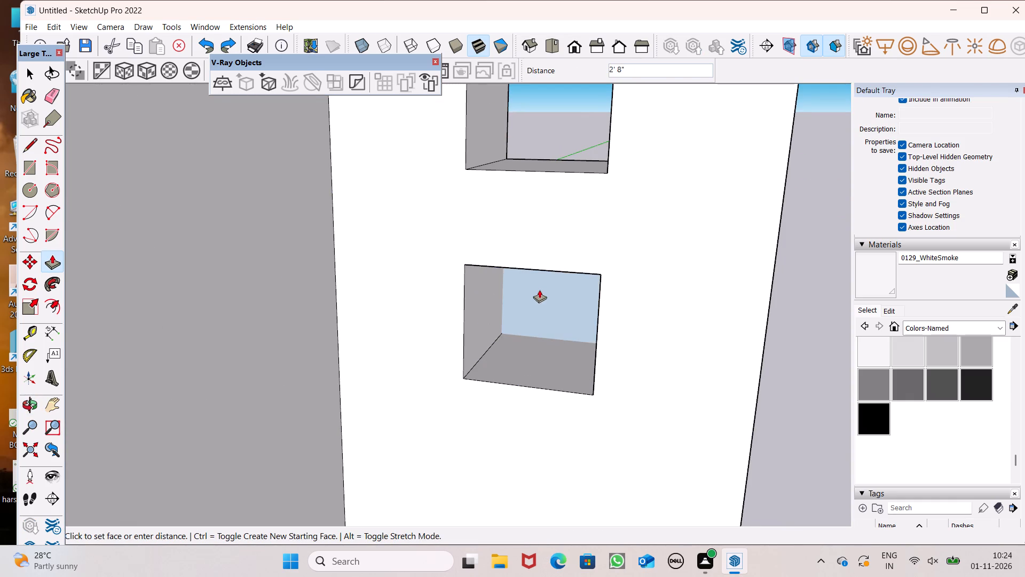
drag(539, 290, 588, 297)
Examine the side wall's openings and the whole front facade from straight ahead and from an angle.
scroll(545, 244, down, 5)
middle_drag(538, 326, 584, 256)
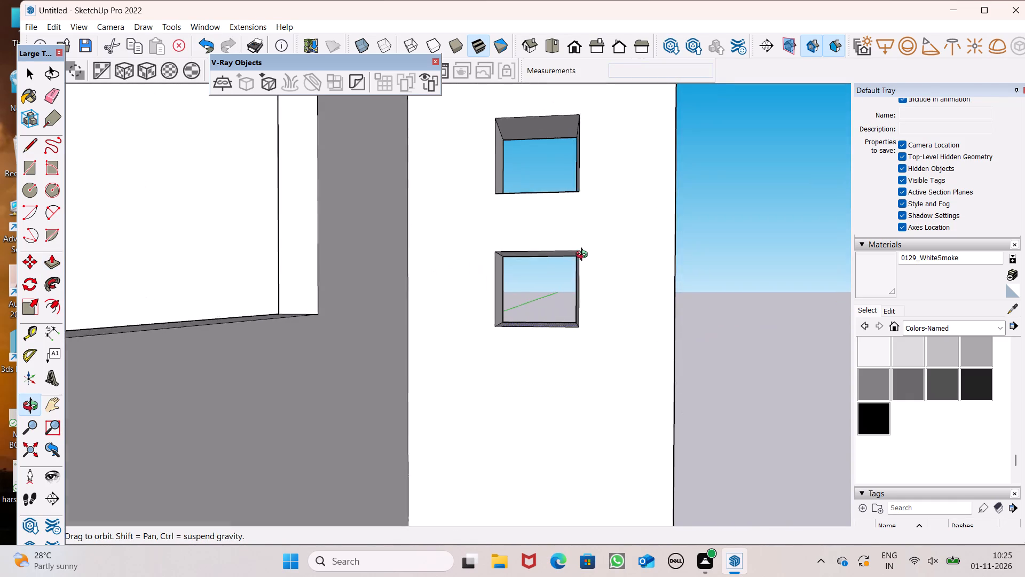
middle_drag(584, 256, 584, 262)
scroll(507, 228, down, 6)
middle_drag(602, 296, 587, 365)
scroll(508, 234, down, 5)
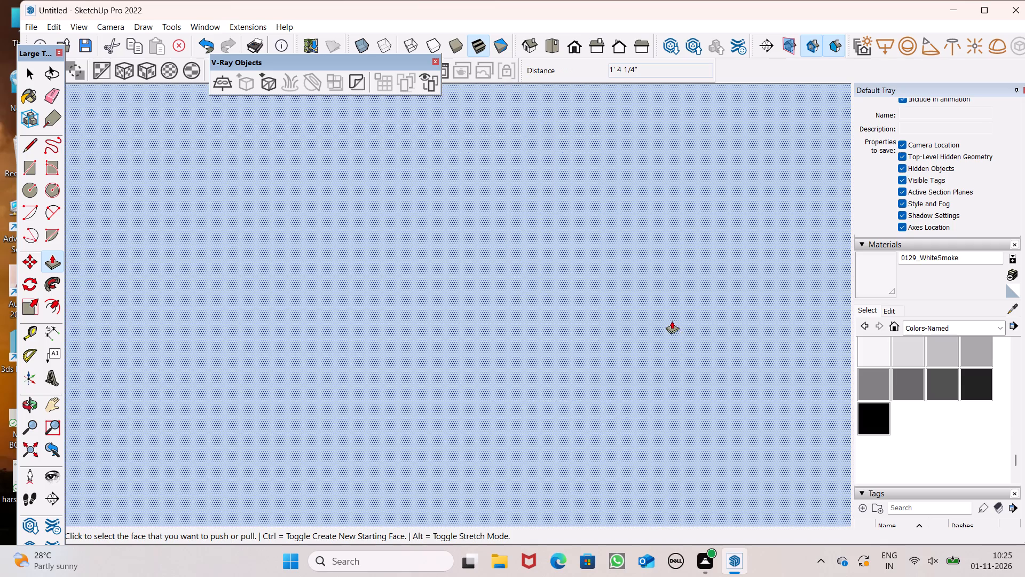
click(567, 50)
scroll(547, 222, down, 15)
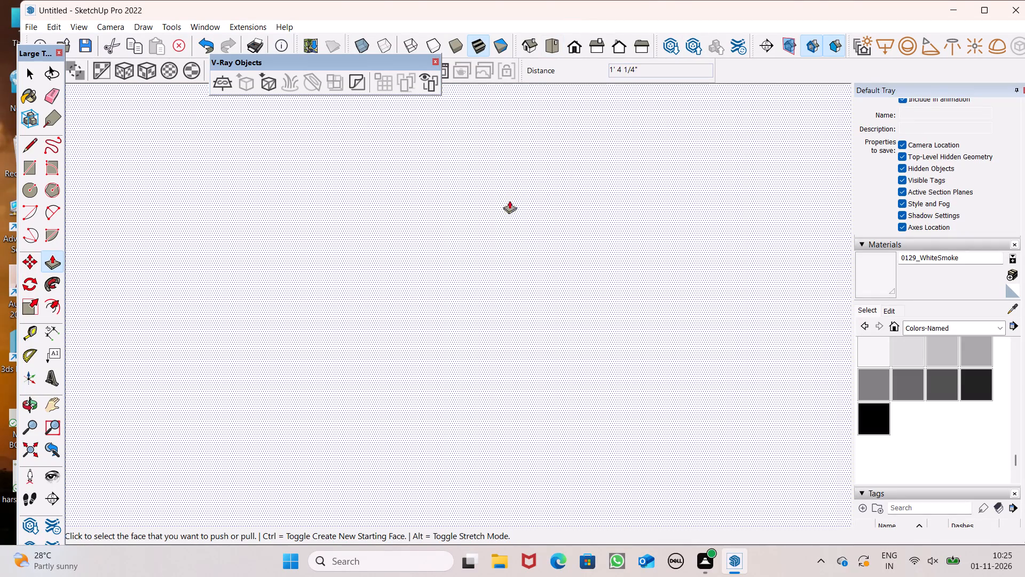
scroll(509, 200, down, 6)
click(596, 45)
scroll(550, 177, down, 12)
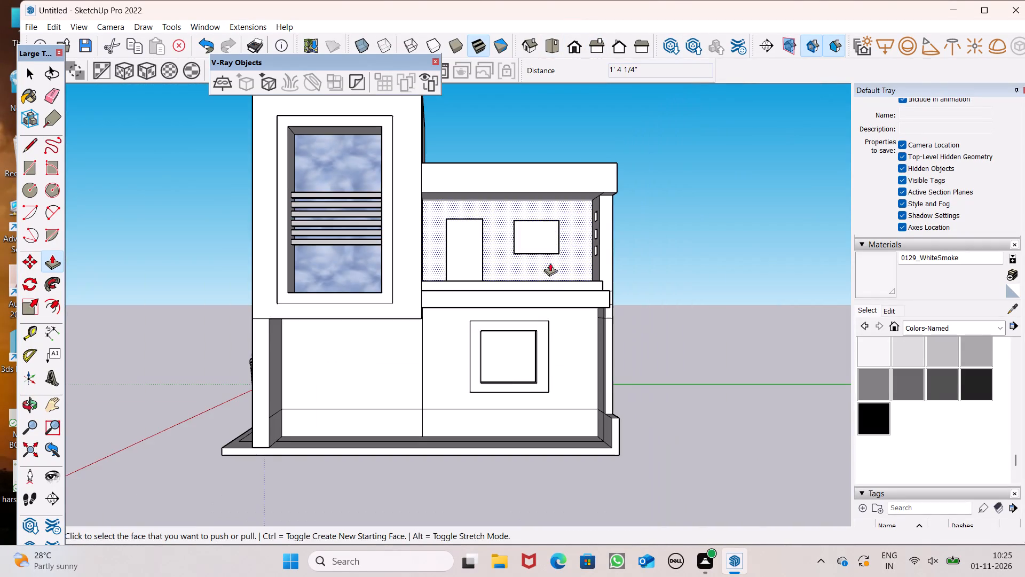
middle_drag(596, 247, 605, 291)
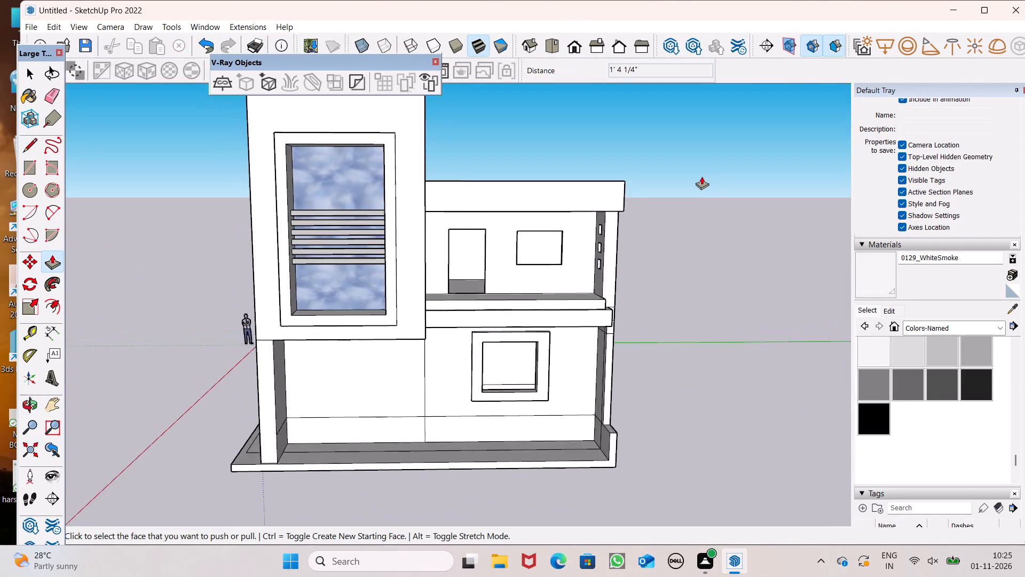
scroll(701, 182, down, 5)
middle_drag(575, 294, 577, 315)
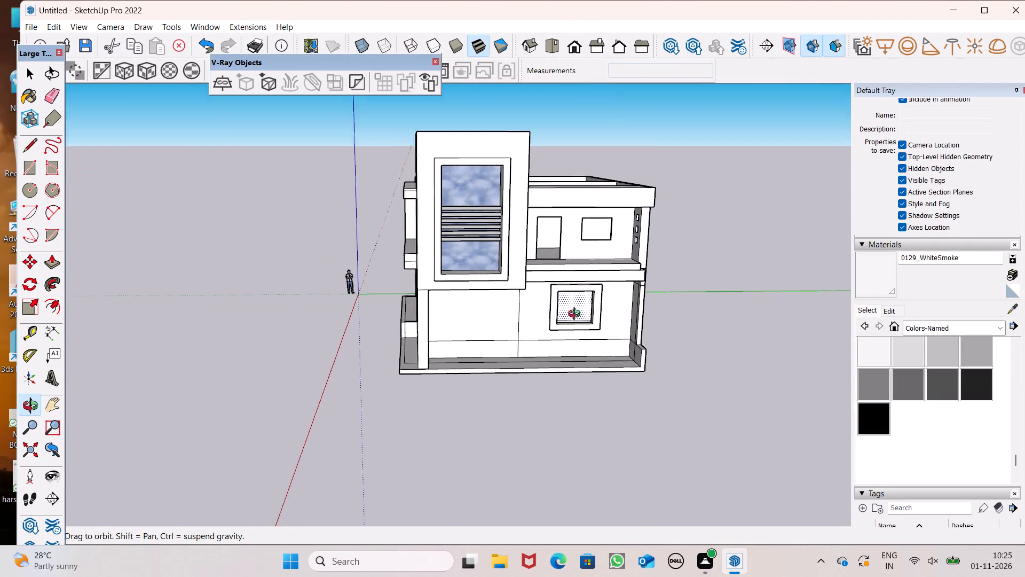
middle_drag(577, 315, 575, 315)
key(space)
middle_drag(564, 272, 431, 291)
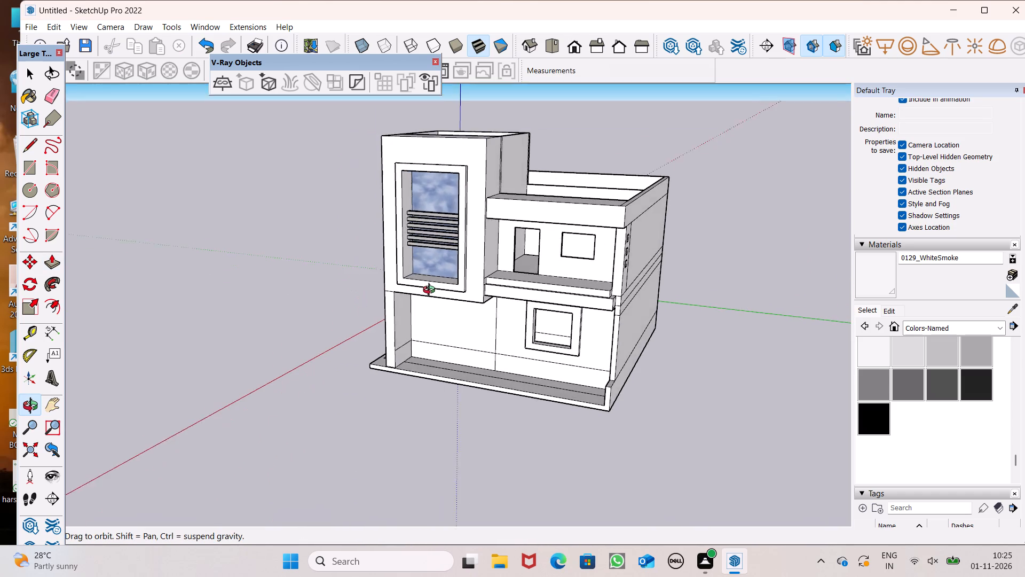
Examine the front facade, balcony and side wall openings from several angles.
middle_drag(431, 291, 438, 295)
scroll(555, 237, up, 6)
scroll(477, 193, down, 2)
middle_drag(500, 245, 502, 257)
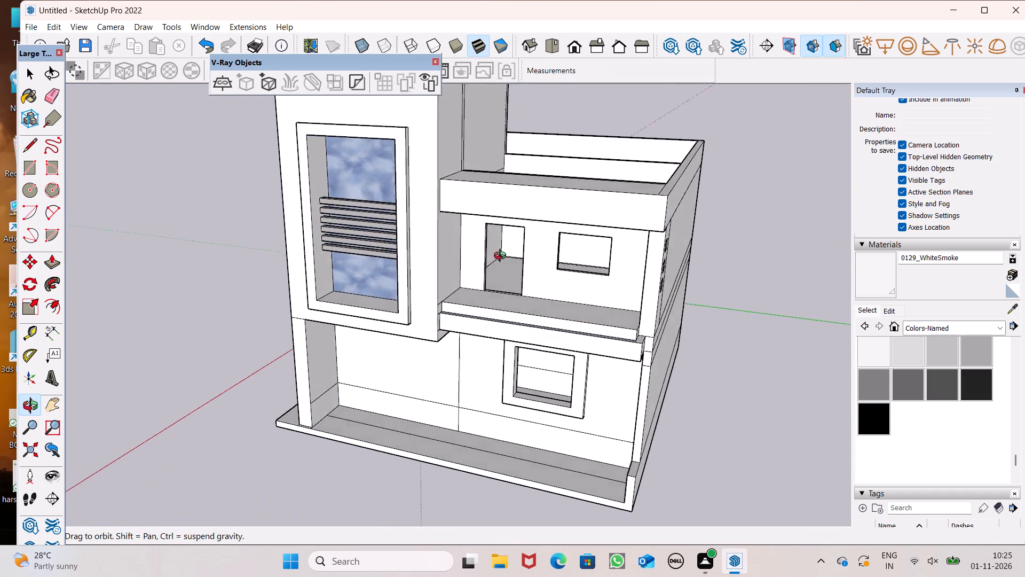
middle_drag(502, 257, 369, 271)
scroll(436, 261, down, 4)
scroll(346, 201, up, 2)
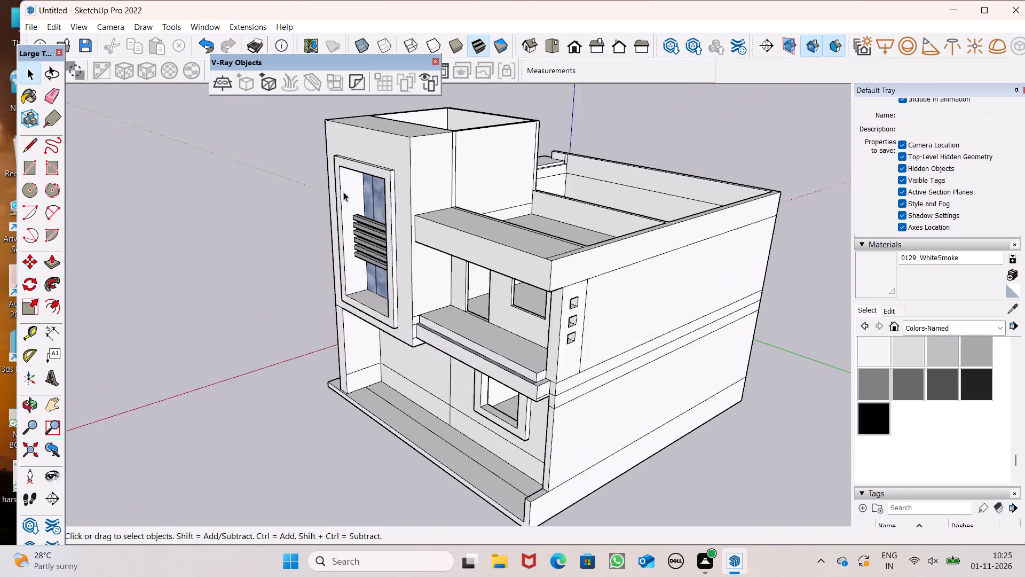
scroll(343, 192, up, 2)
Place a guide line 3' above the balcony floor on the tower's side wall.
click(33, 334)
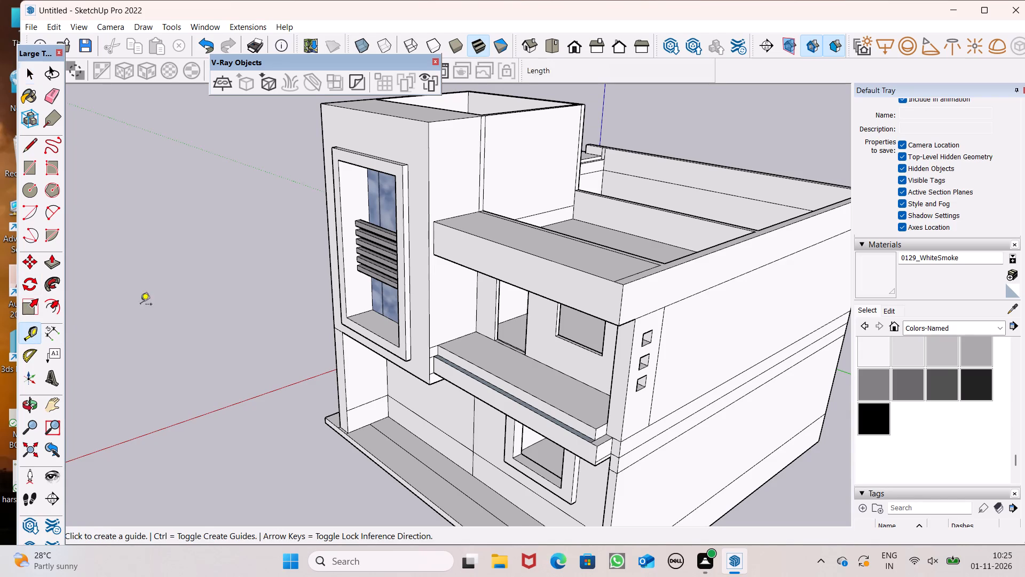
scroll(477, 249, down, 3)
middle_drag(501, 284, 445, 282)
scroll(433, 287, up, 7)
scroll(420, 333, up, 5)
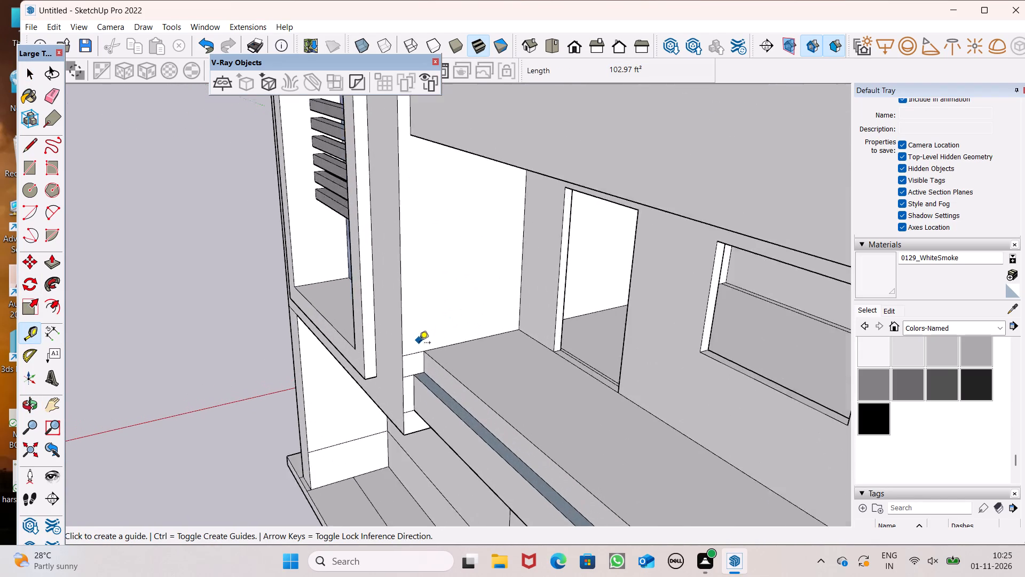
scroll(419, 344, up, 3)
drag(441, 353, 425, 282)
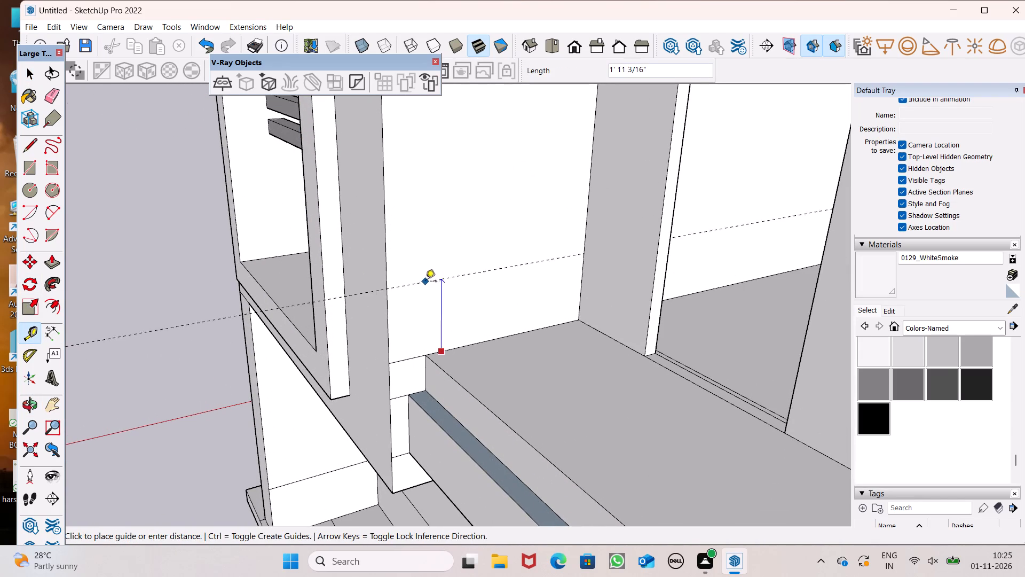
drag(425, 282, 432, 216)
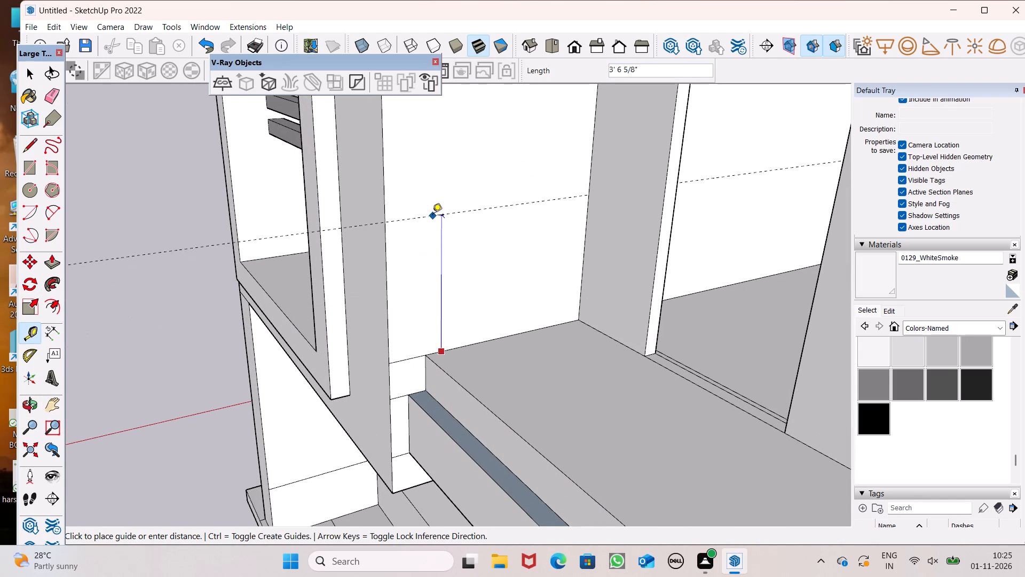
drag(432, 216, 434, 215)
key(2)
key(BackSpace)
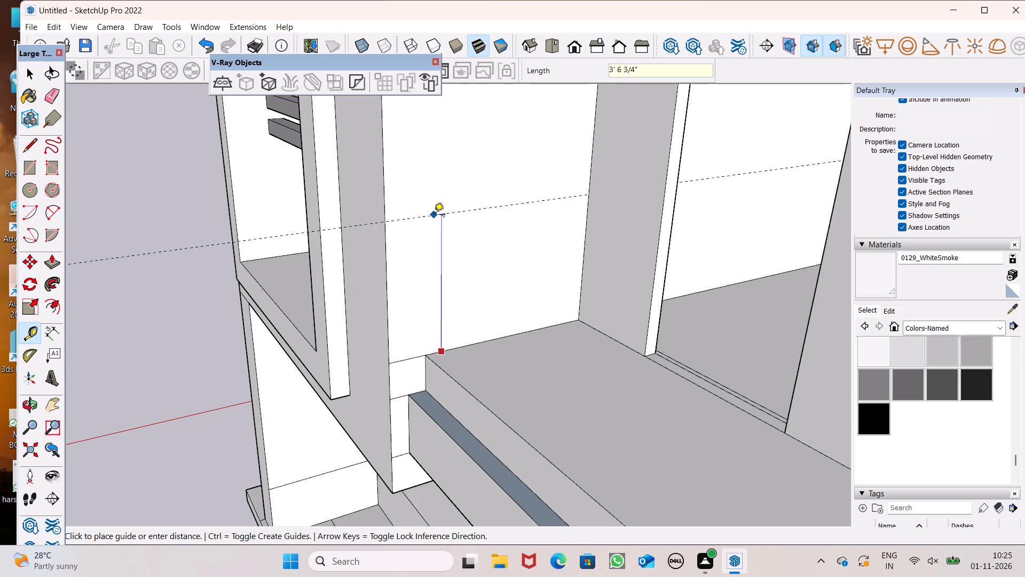
key(3)
drag(434, 215, 436, 215)
key(apostrophe)
key(Return)
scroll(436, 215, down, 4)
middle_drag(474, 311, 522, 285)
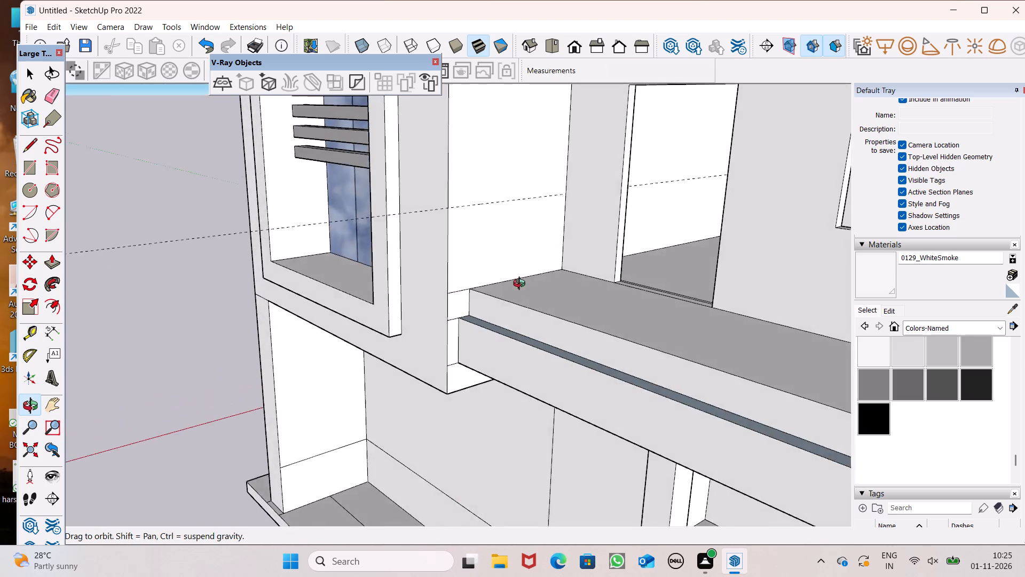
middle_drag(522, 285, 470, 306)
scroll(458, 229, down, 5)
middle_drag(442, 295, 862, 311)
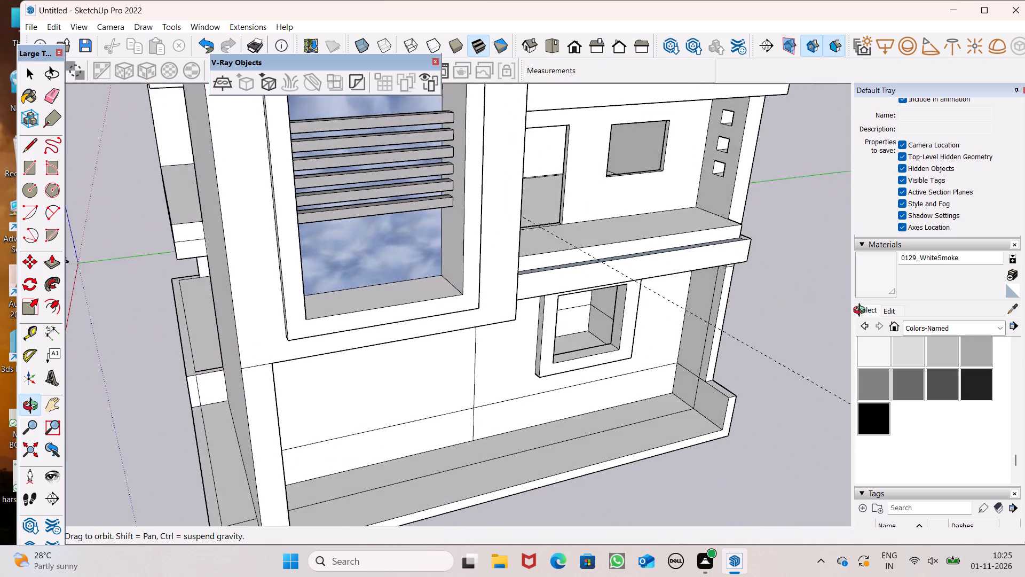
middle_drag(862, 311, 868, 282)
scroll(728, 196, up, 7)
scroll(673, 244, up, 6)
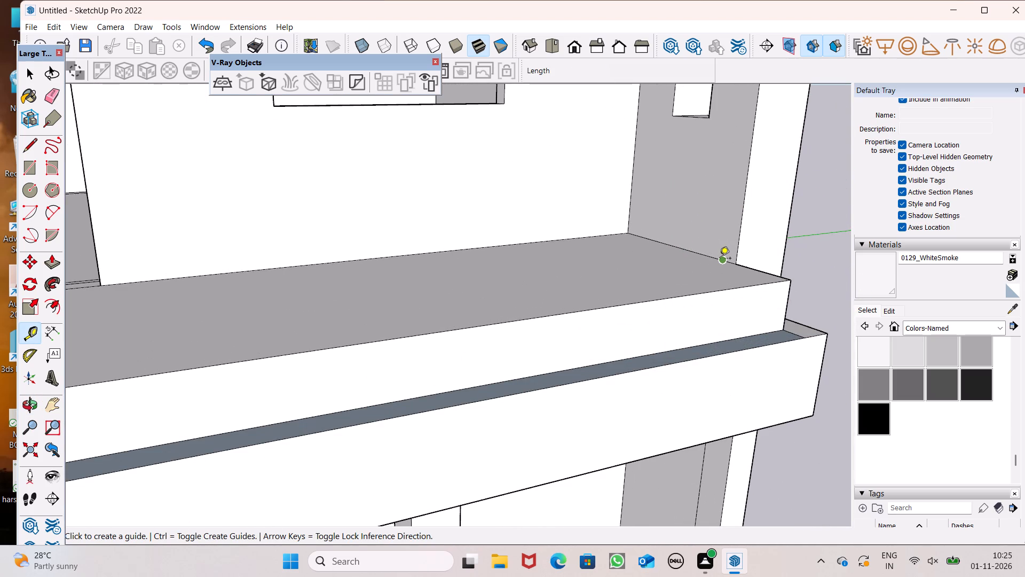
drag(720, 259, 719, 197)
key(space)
Examine how the balcony side wall meets the slab and projecting band at the balcony's outer end.
scroll(500, 309, down, 2)
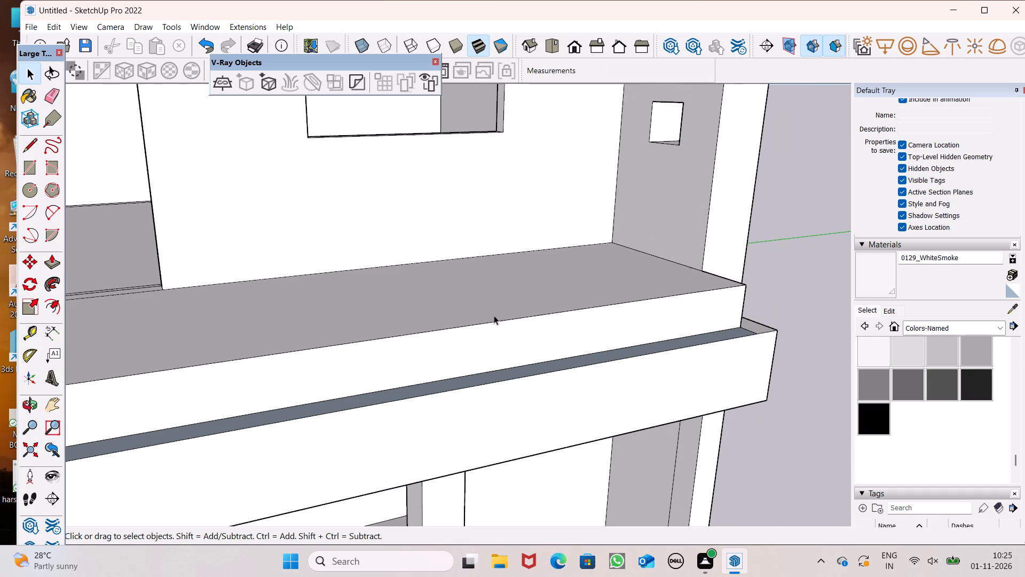
scroll(218, 358, down, 1)
middle_drag(469, 399, 428, 432)
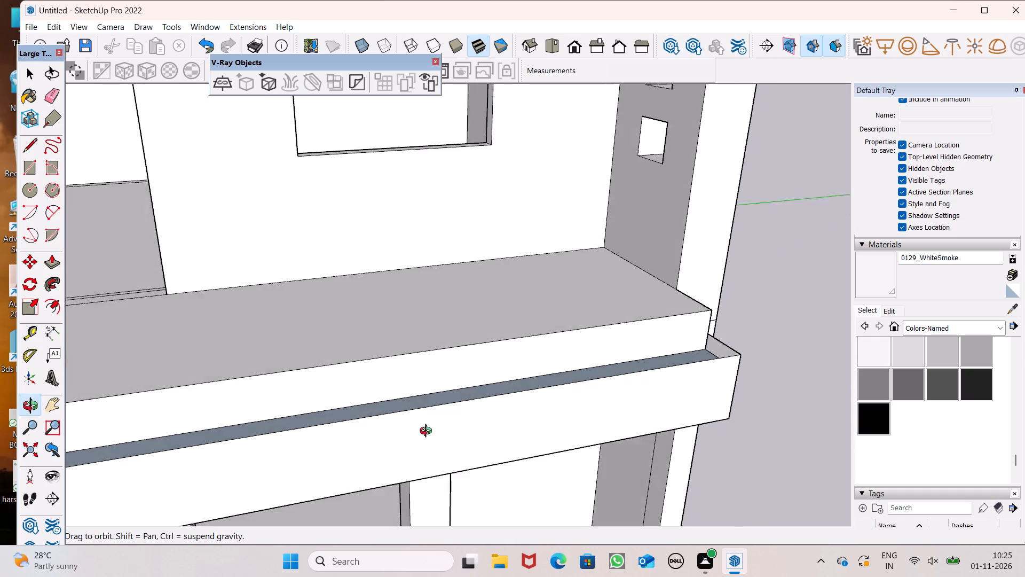
middle_drag(428, 432, 397, 410)
scroll(392, 357, down, 5)
middle_drag(546, 356, 466, 341)
scroll(480, 317, down, 4)
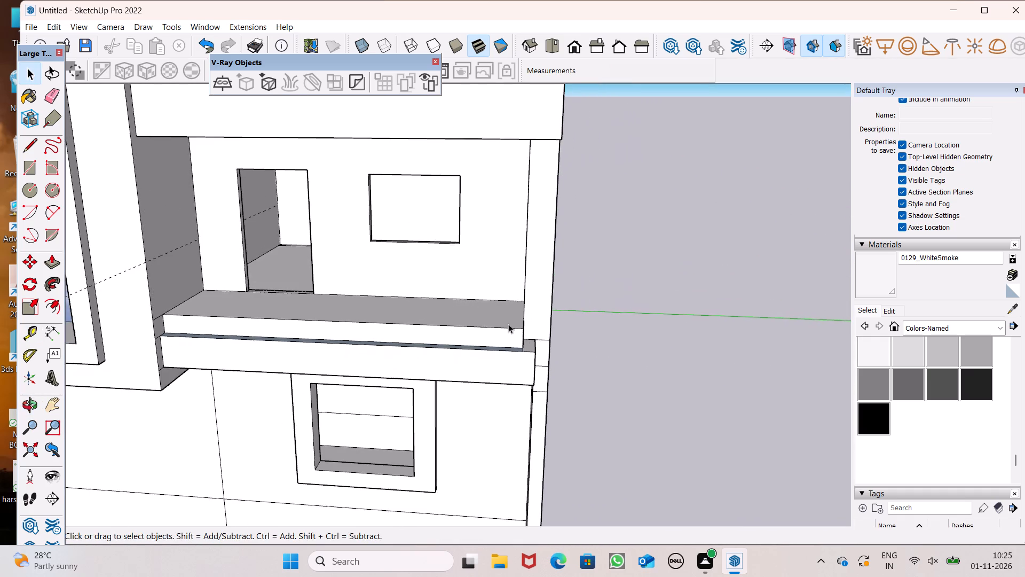
middle_drag(530, 335, 429, 373)
scroll(468, 336, down, 5)
middle_drag(459, 356, 526, 317)
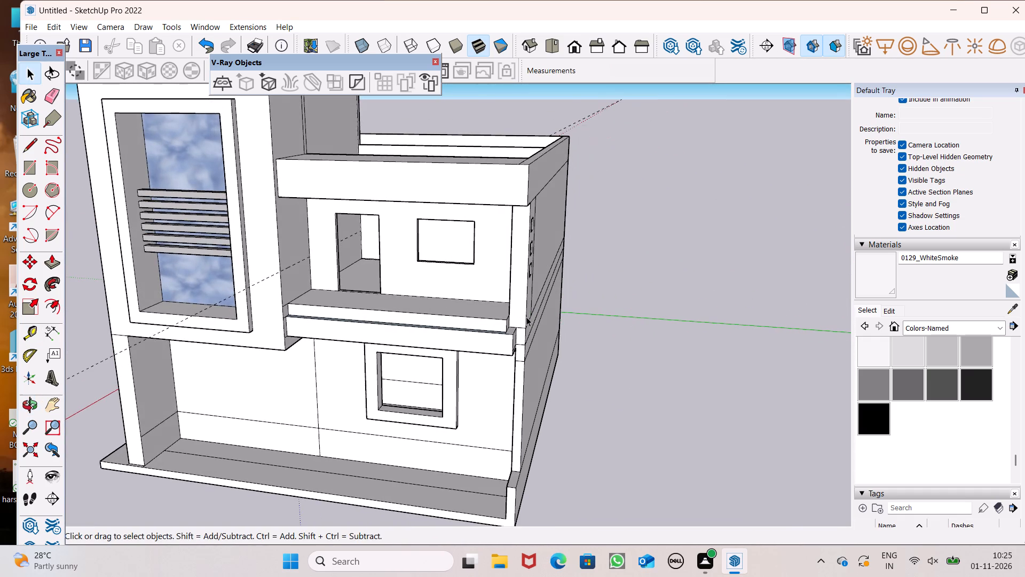
scroll(526, 317, down, 1)
middle_drag(528, 316, 526, 327)
Pull the front face of the balcony side wall forward 1' 4 1/8".
click(54, 261)
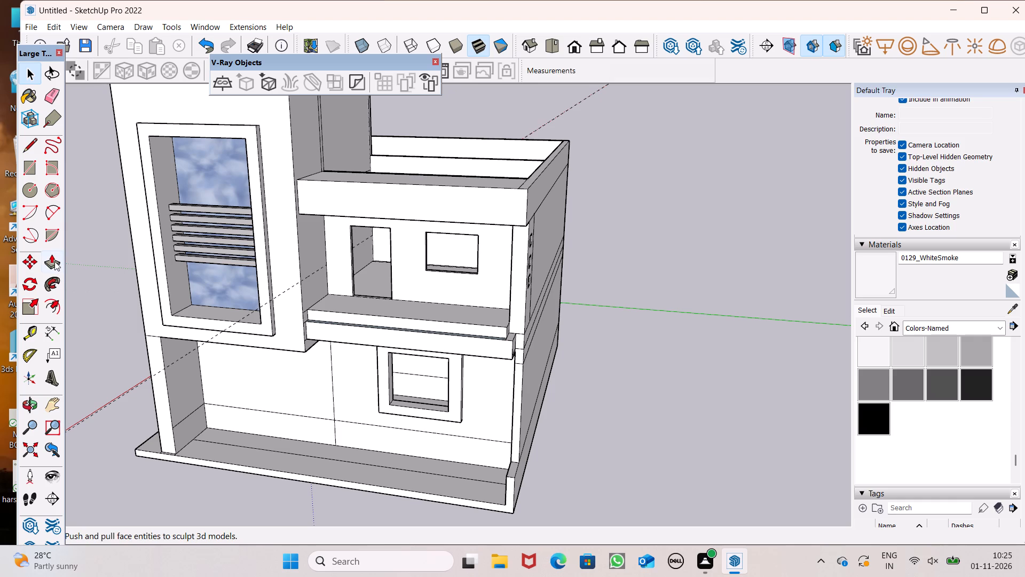
middle_drag(420, 247, 441, 295)
scroll(512, 276, up, 6)
middle_drag(532, 426, 523, 407)
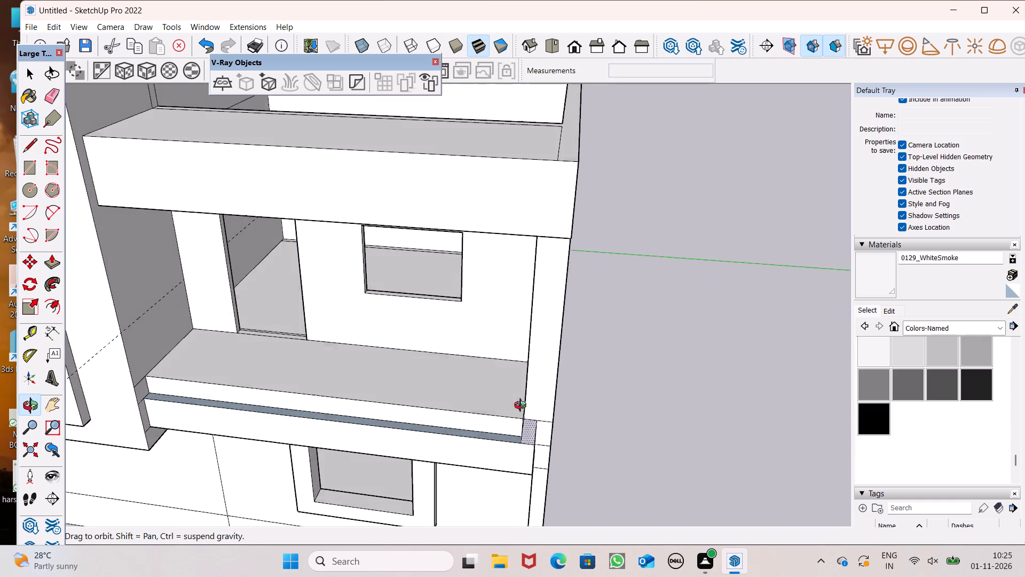
middle_drag(523, 407, 486, 336)
scroll(496, 363, up, 5)
drag(499, 361, 466, 363)
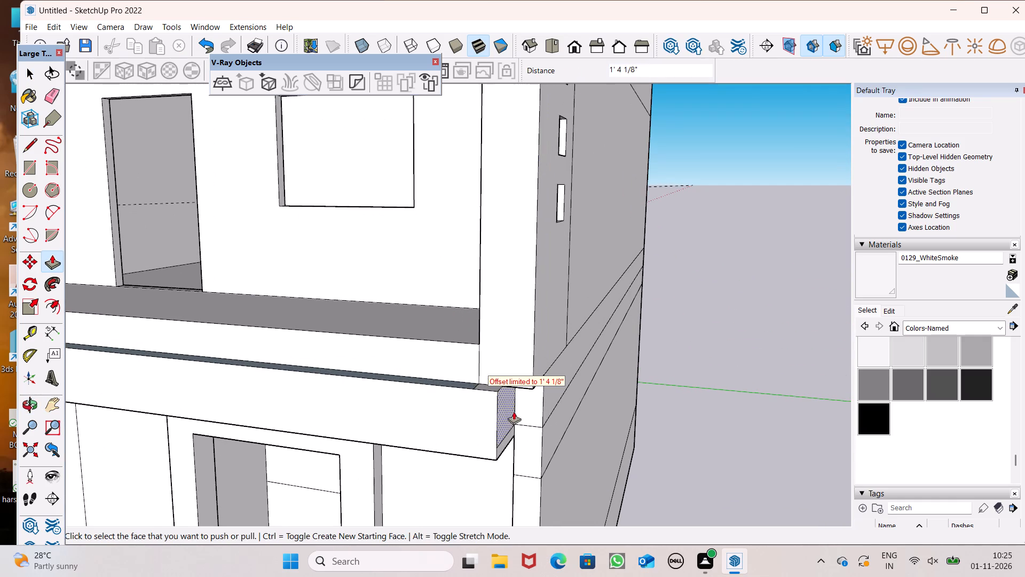
Pull the underside of the projecting balcony side wall down to the bottom of the balcony's front band.
middle_drag(508, 415, 504, 306)
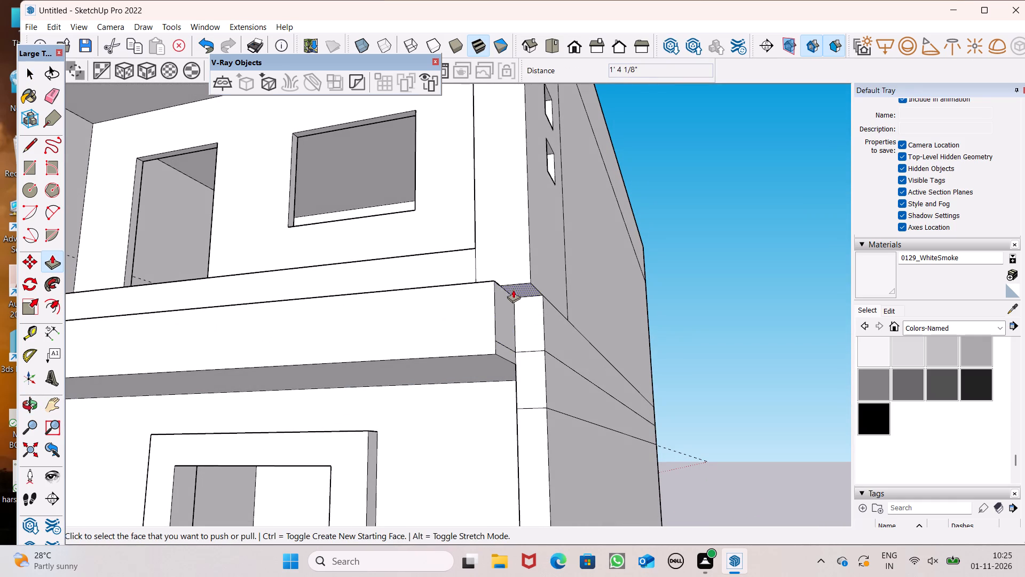
drag(512, 288, 495, 353)
drag(507, 341, 500, 348)
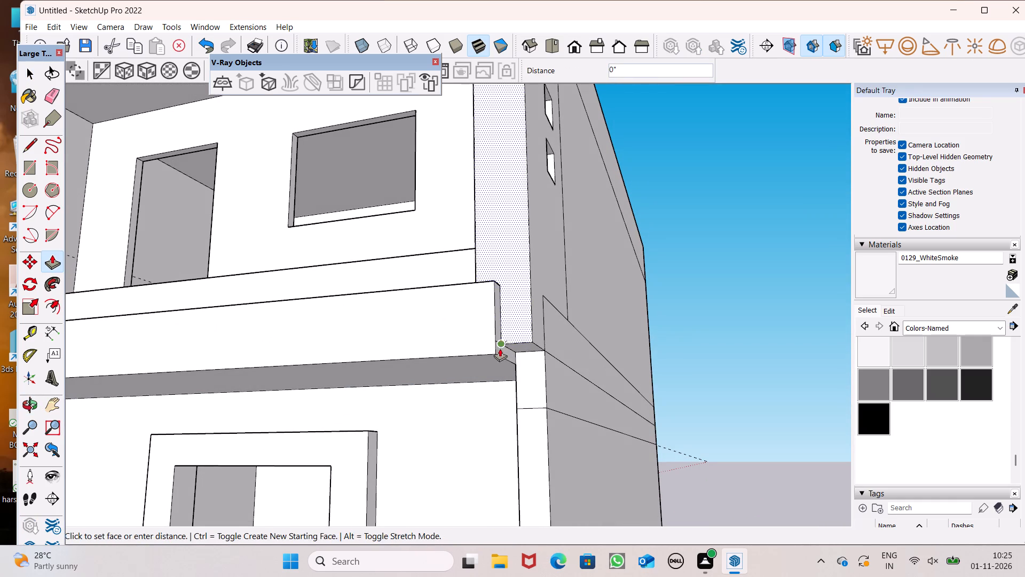
drag(500, 348, 499, 349)
key(ctrl+z)
scroll(516, 349, up, 4)
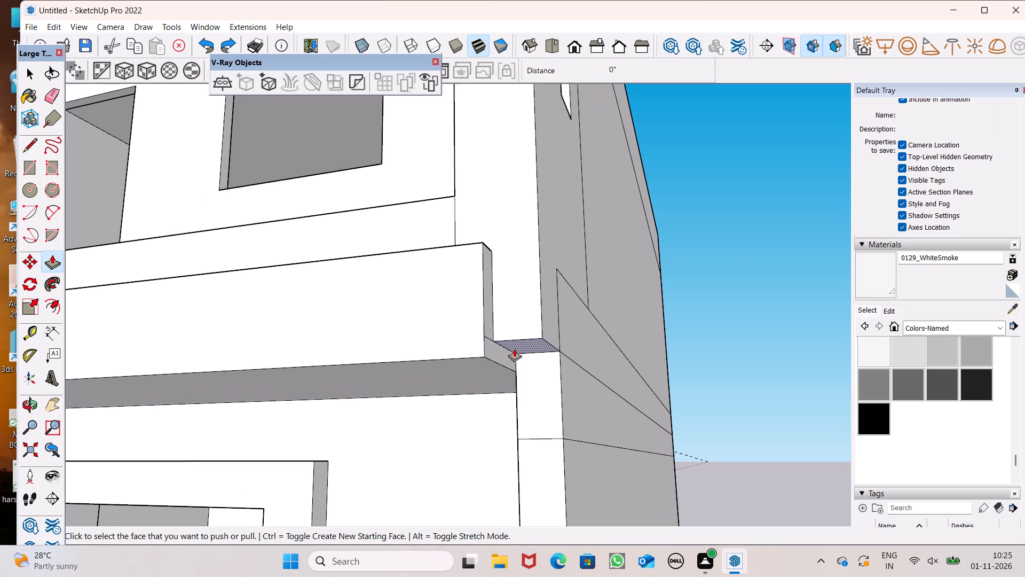
drag(510, 344, 482, 360)
Pull the side wall's front face forward another 5 7/8", flush with the balcony band's front.
scroll(517, 353, up, 1)
middle_drag(516, 353, 516, 381)
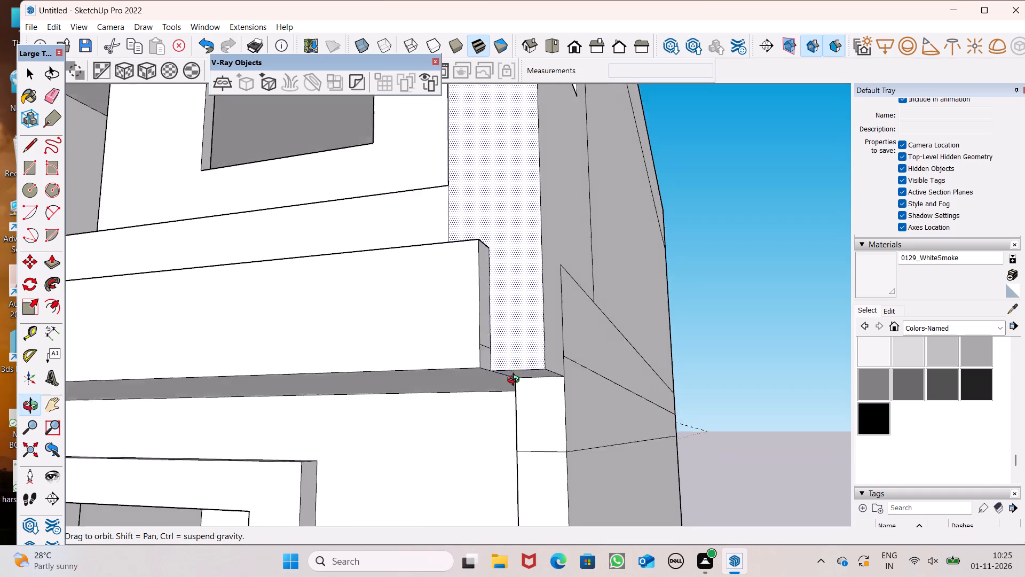
middle_drag(516, 381, 527, 423)
drag(518, 393, 497, 395)
Draw an edge about 1' 8 11/16" long down the band's front, from the balcony slab's outer corner to the band's bottom.
scroll(509, 292, down, 6)
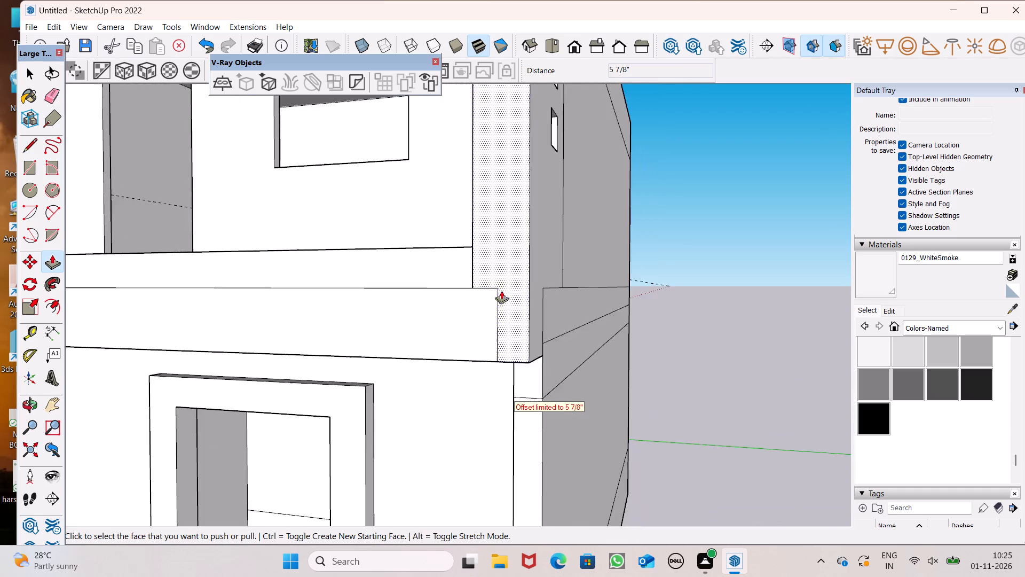
middle_drag(501, 291, 588, 363)
scroll(587, 371, up, 1)
scroll(535, 291, down, 6)
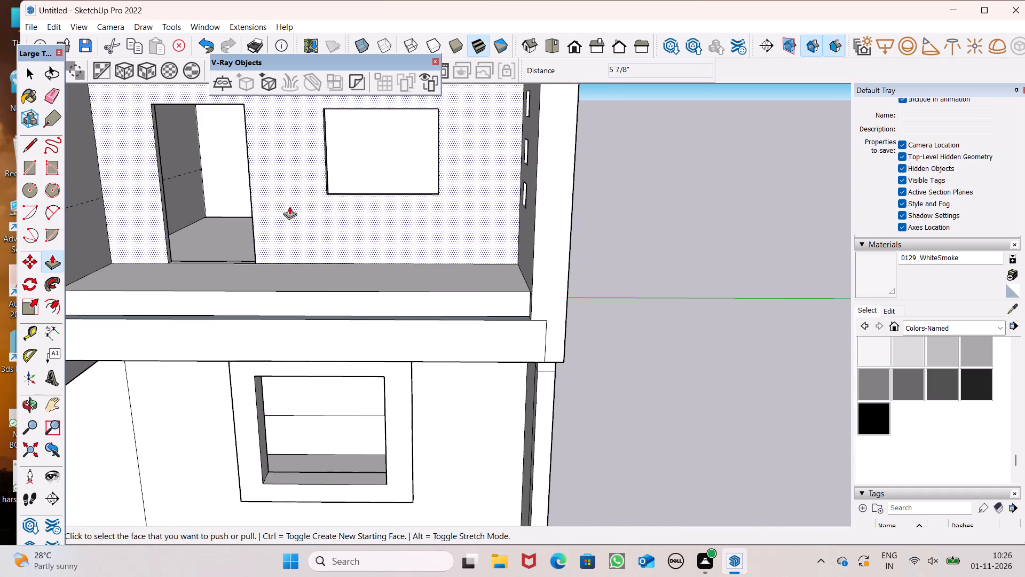
click(31, 147)
scroll(391, 326, up, 6)
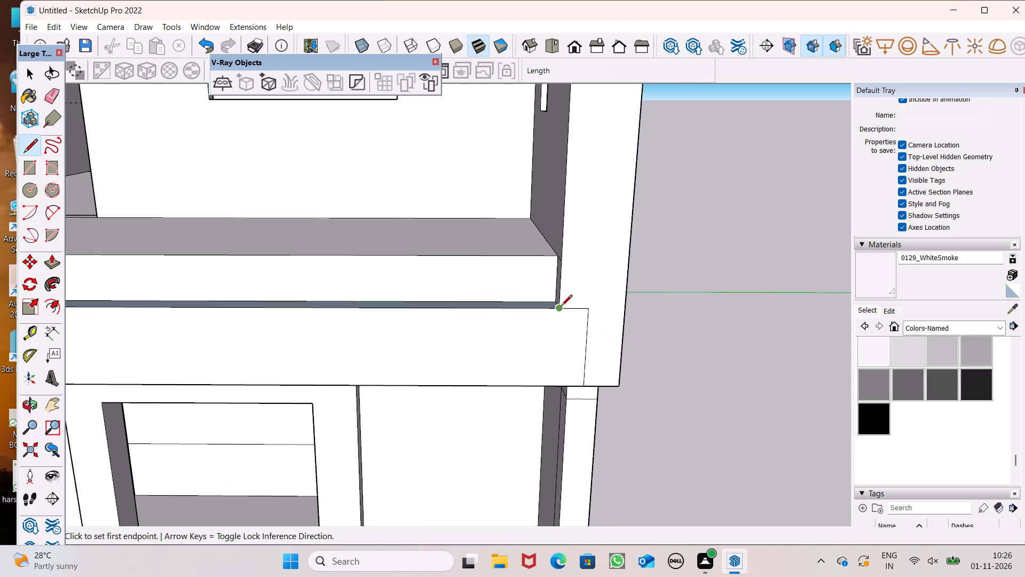
click(561, 307)
click(555, 385)
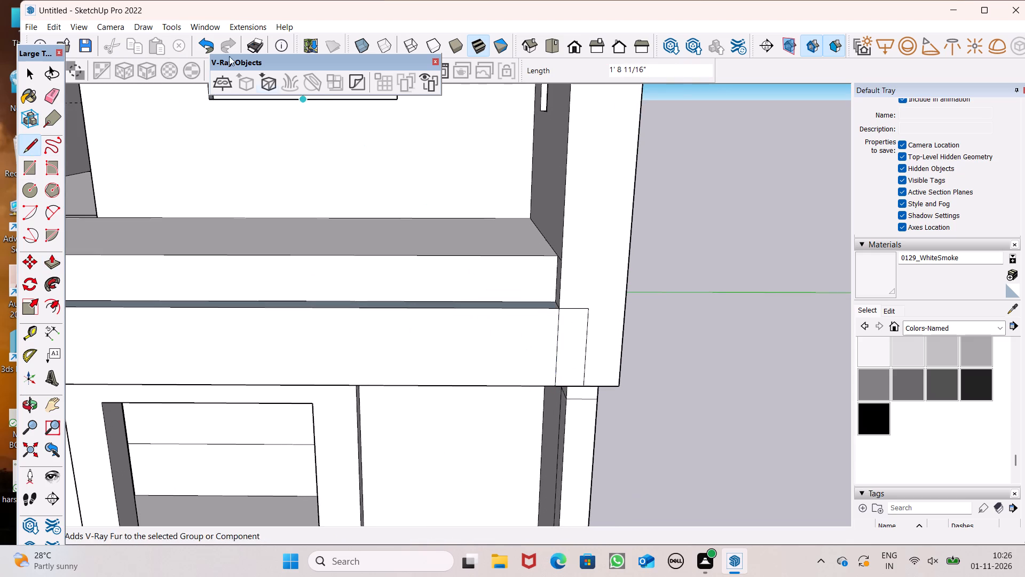
Erase the leftover horizontal and vertical edges of the band's old end from the side wall's front face.
click(48, 99)
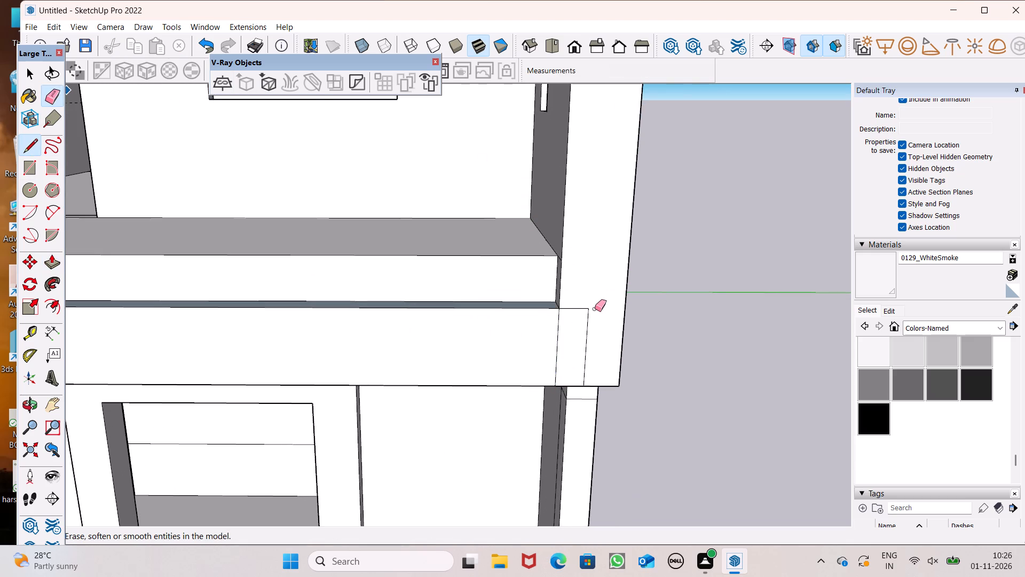
drag(592, 309, 577, 302)
scroll(584, 255, down, 5)
scroll(586, 336, up, 7)
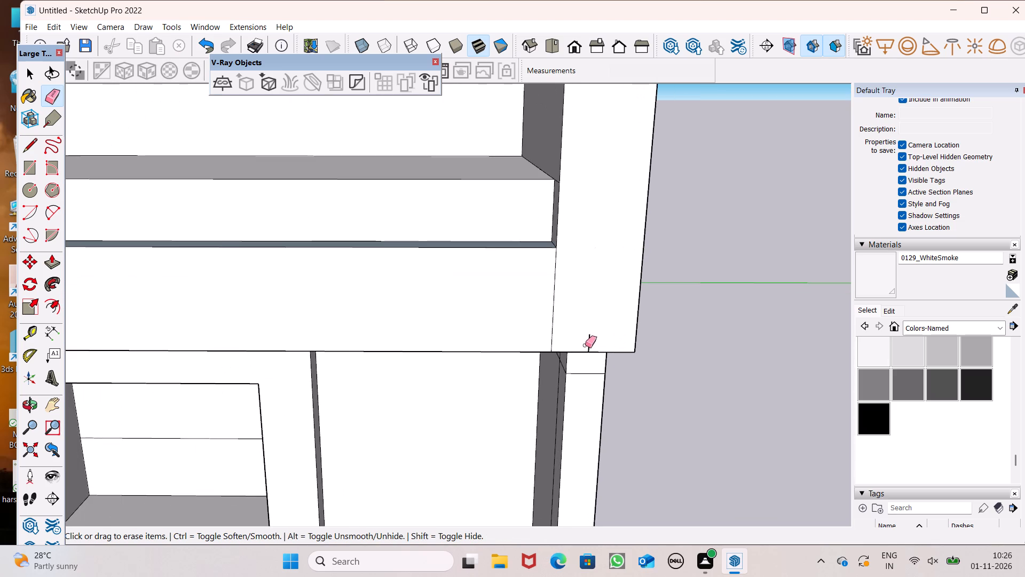
click(585, 345)
Examine the side wall's three openings from the balcony side and from outside the house.
scroll(573, 286, down, 7)
middle_drag(570, 319, 743, 370)
scroll(745, 359, up, 1)
scroll(688, 317, down, 7)
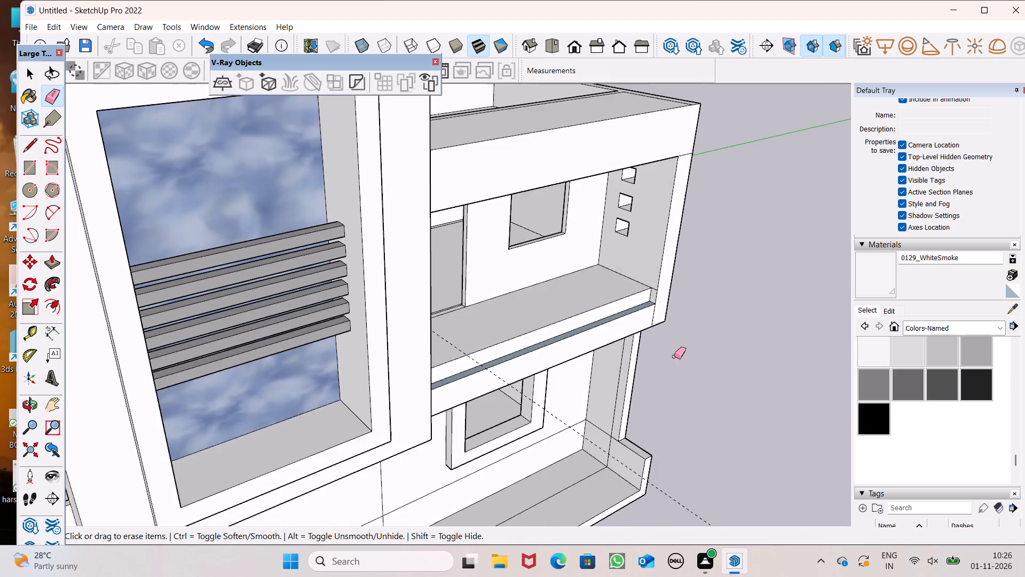
middle_drag(677, 353, 675, 260)
scroll(644, 200, up, 15)
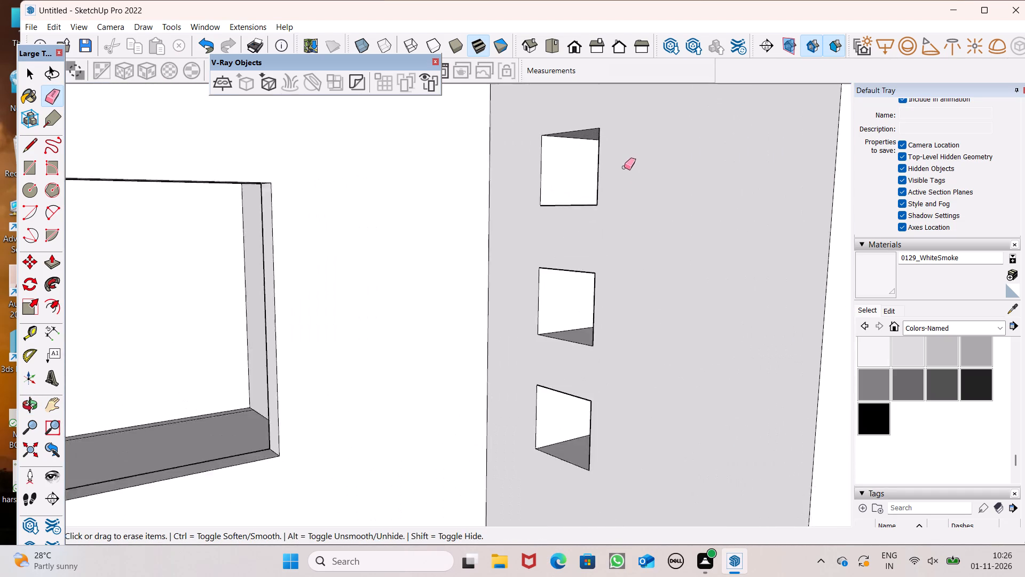
scroll(624, 167, up, 3)
scroll(618, 157, down, 6)
middle_drag(642, 215, 63, 269)
scroll(465, 186, down, 6)
middle_drag(460, 244, 455, 244)
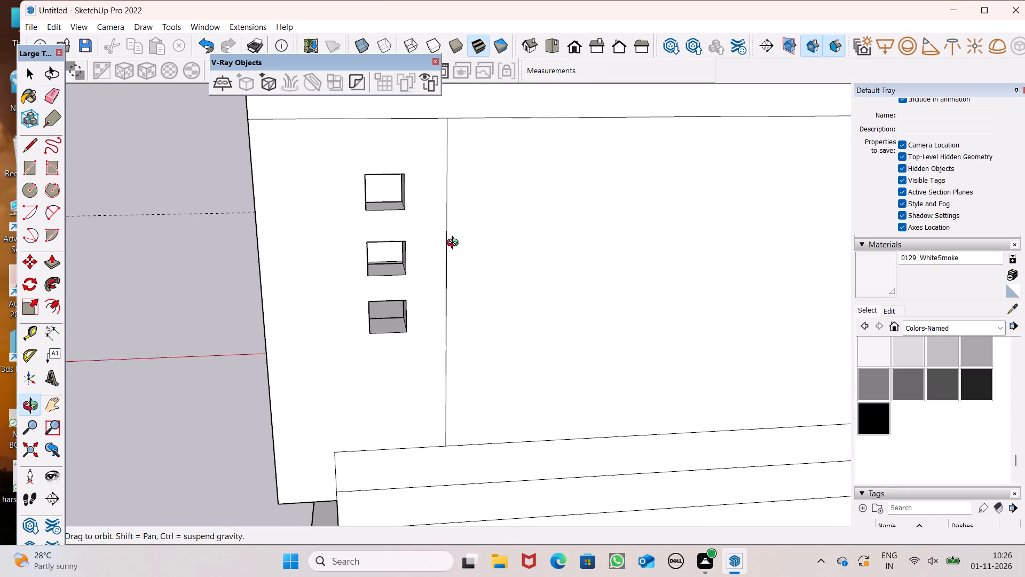
middle_drag(455, 244, 423, 246)
scroll(480, 189, down, 6)
middle_drag(445, 249, 380, 241)
scroll(557, 192, down, 5)
middle_drag(546, 200, 563, 186)
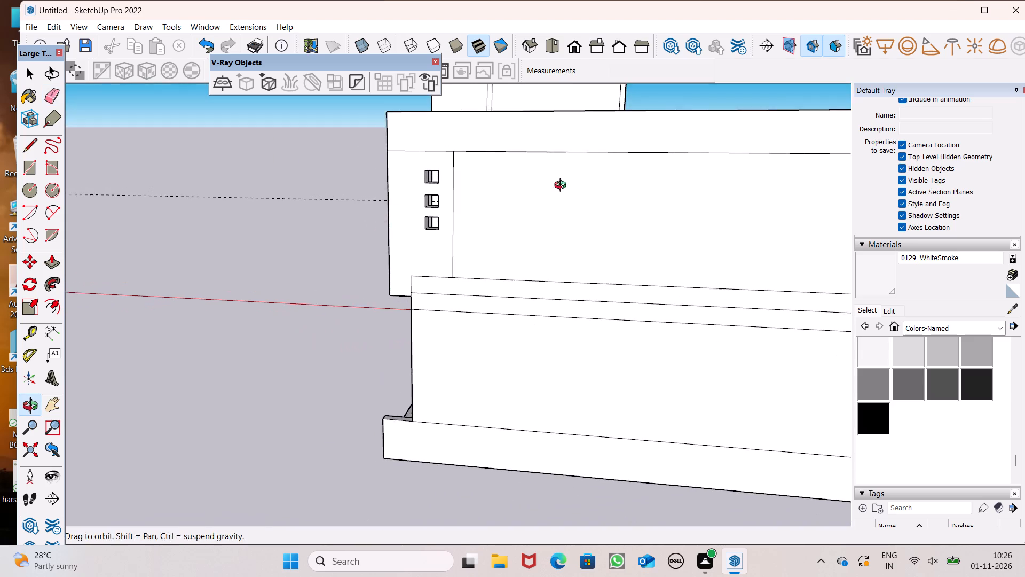
middle_drag(563, 186, 561, 186)
Push the front-side jambs of the side wall's three openings 1' 3 7/16" towards the wall's front edge, aligned with each other.
click(52, 261)
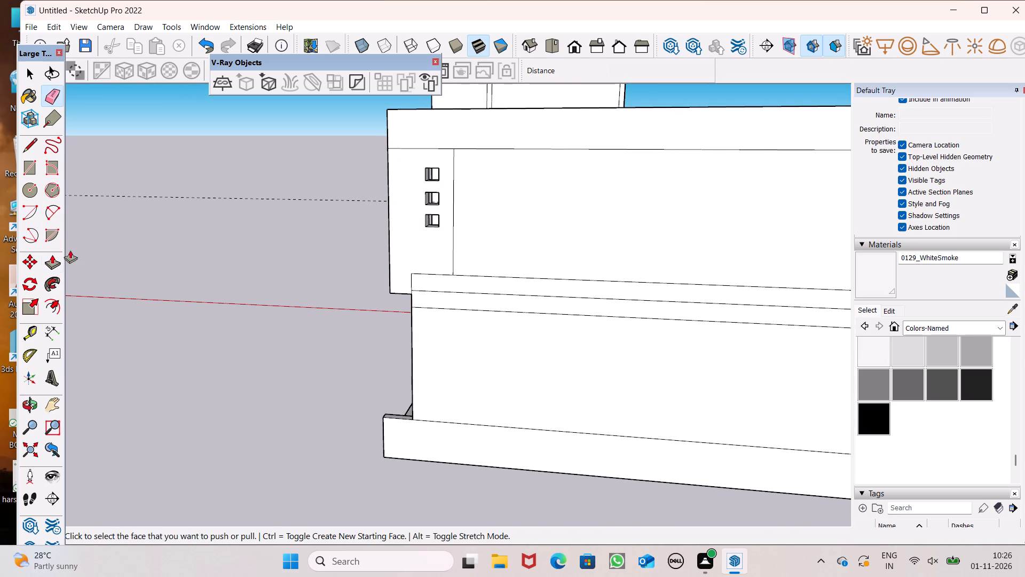
scroll(390, 182, down, 4)
middle_drag(474, 206, 443, 249)
scroll(360, 208, up, 7)
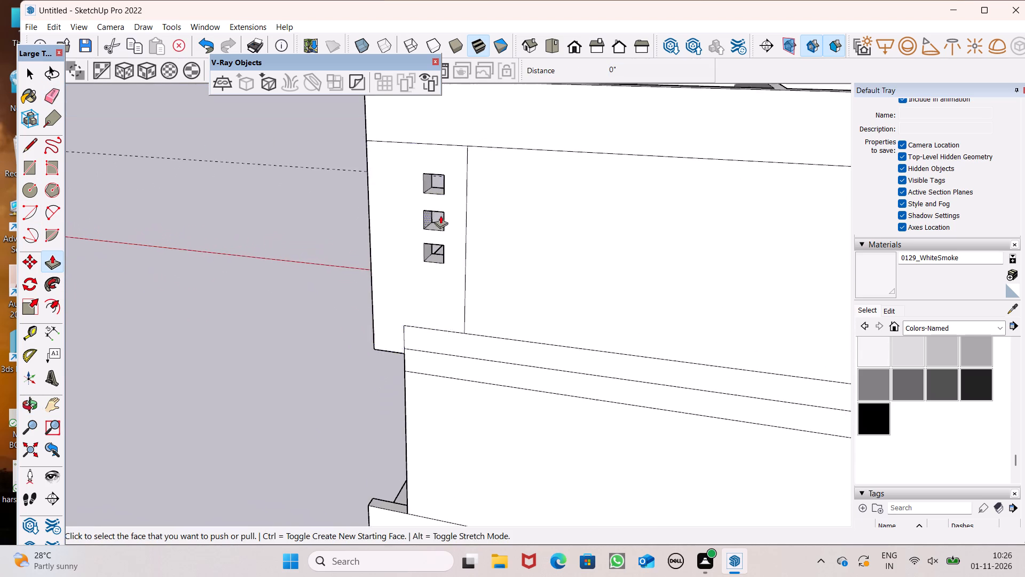
scroll(534, 211, down, 5)
middle_drag(532, 257, 453, 287)
scroll(436, 263, up, 15)
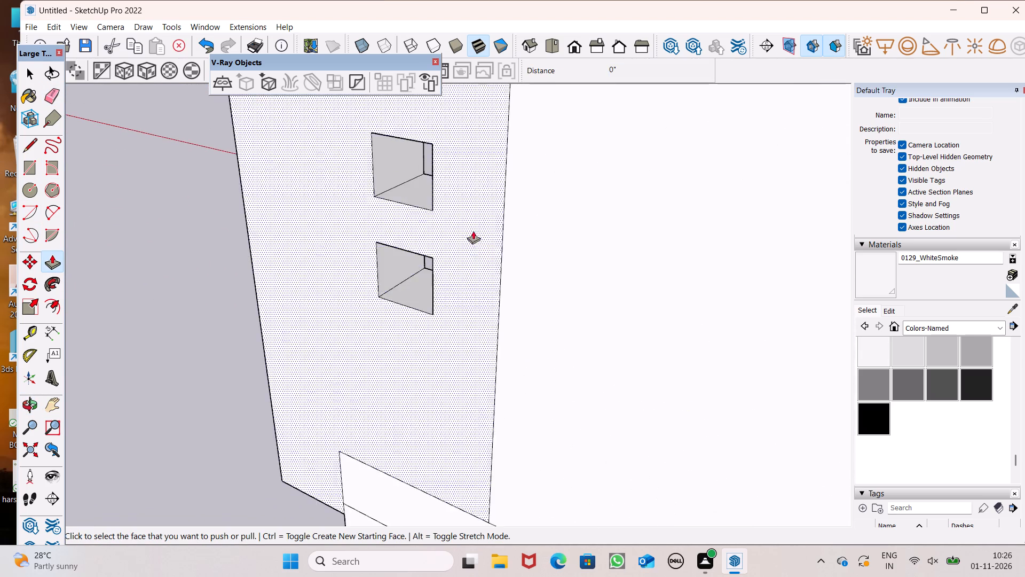
scroll(619, 195, down, 6)
scroll(419, 195, up, 6)
drag(512, 287, 490, 288)
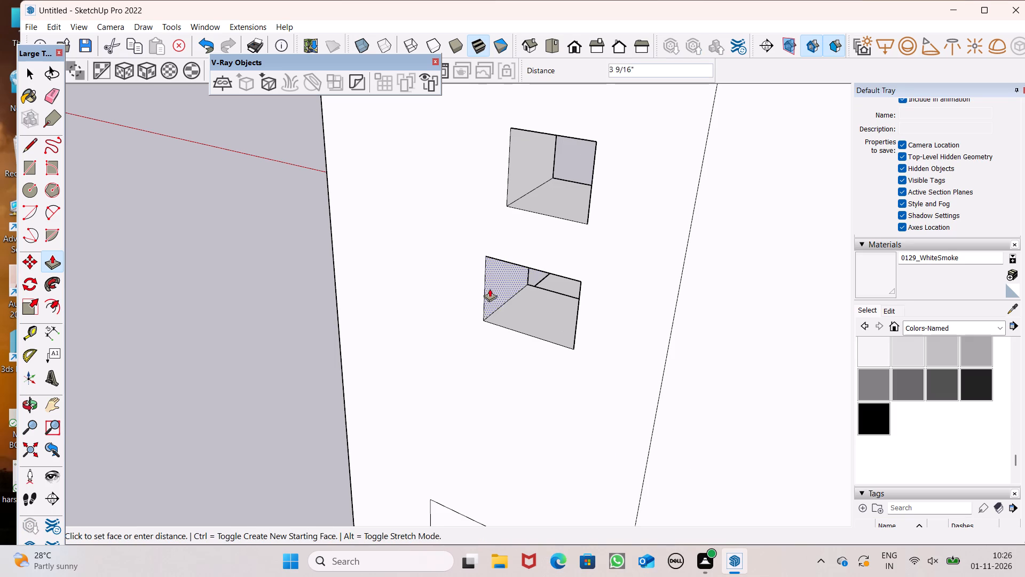
drag(490, 288, 429, 290)
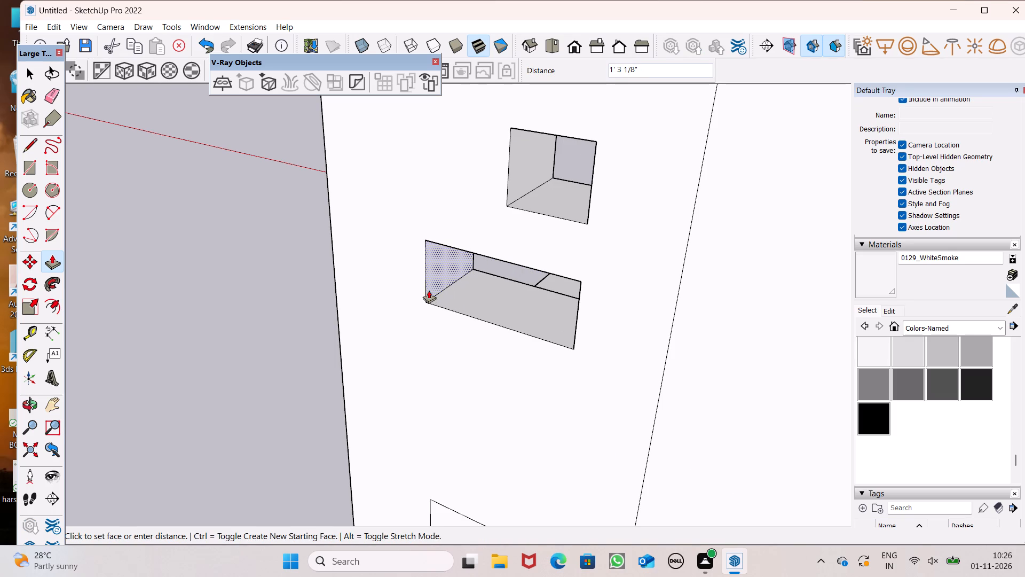
drag(429, 290, 427, 291)
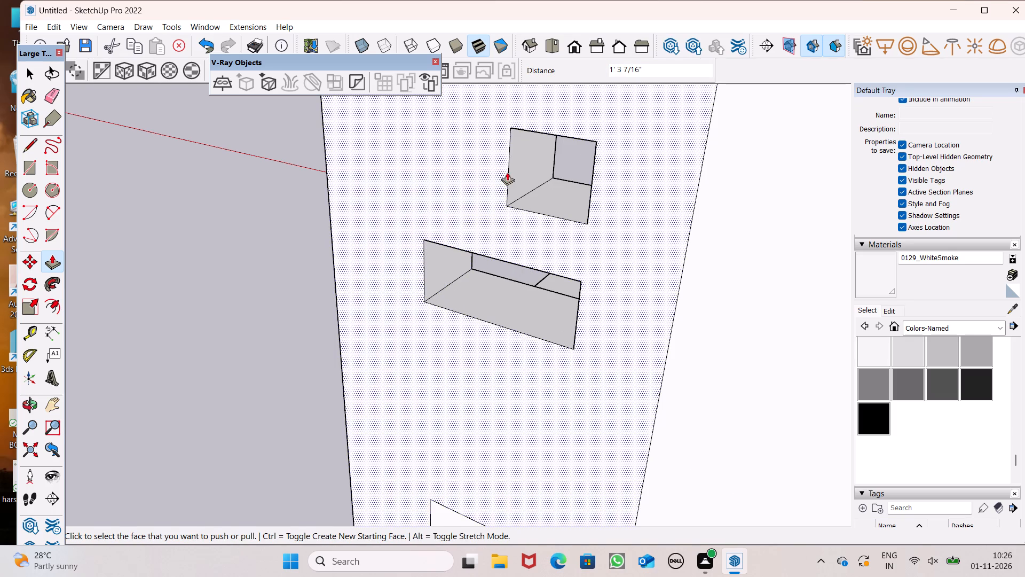
drag(519, 175, 427, 240)
scroll(446, 263, down, 7)
scroll(470, 124, up, 5)
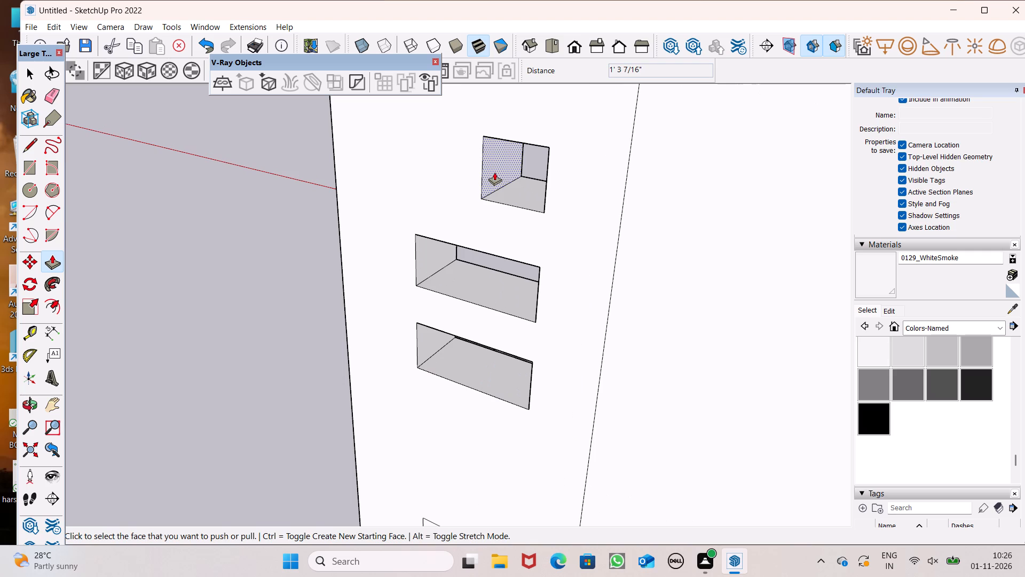
drag(494, 172, 415, 237)
scroll(435, 239, down, 4)
Pull the rear-side jambs of all three side wall openings 9 3/4" forward, aligned with each other.
middle_drag(431, 256, 565, 219)
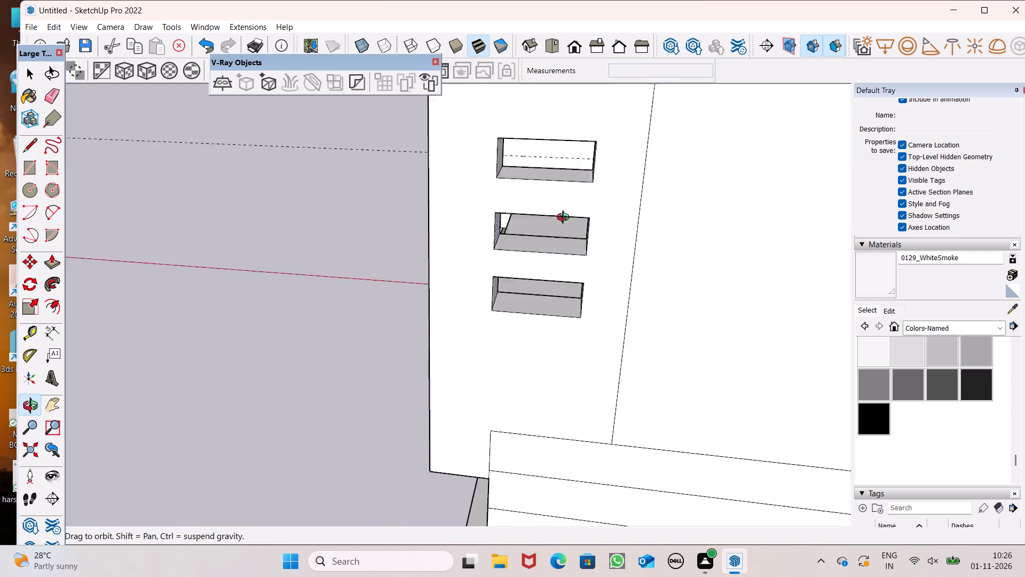
middle_drag(565, 219, 597, 245)
drag(619, 173, 588, 184)
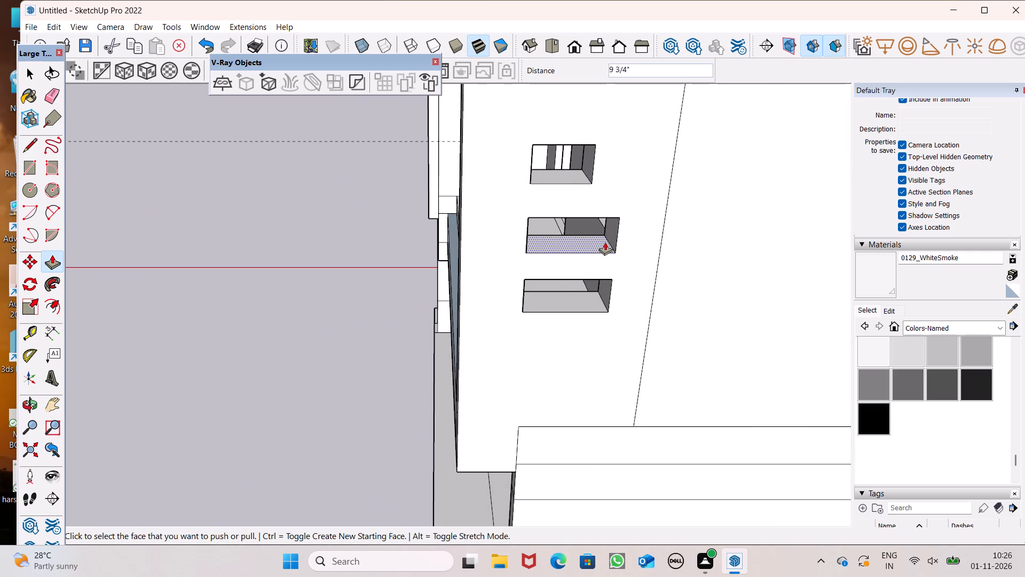
drag(611, 237, 588, 181)
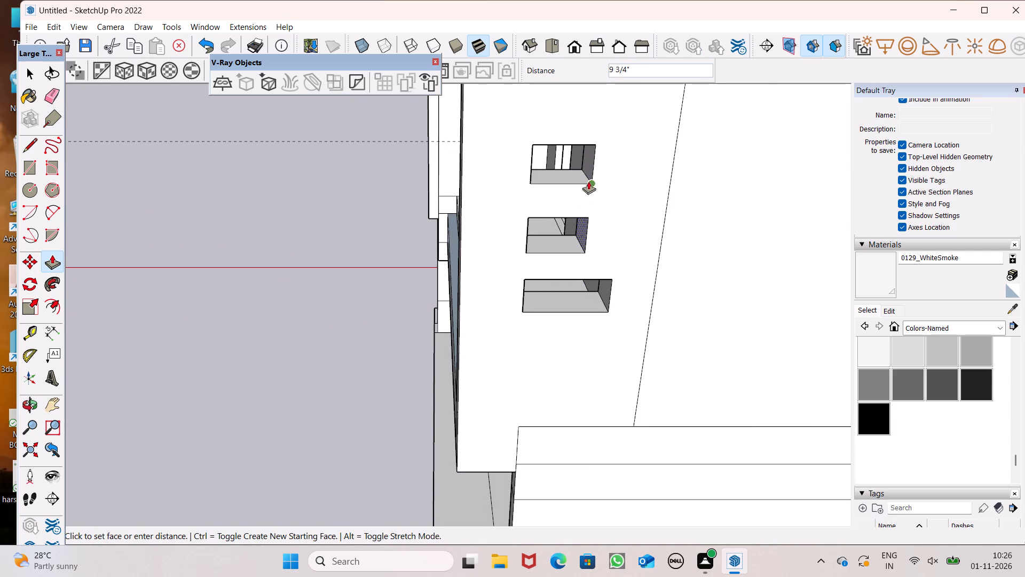
drag(588, 181, 590, 181)
drag(606, 292, 584, 241)
middle_drag(590, 279, 589, 205)
scroll(643, 227, down, 1)
middle_drag(650, 253, 632, 280)
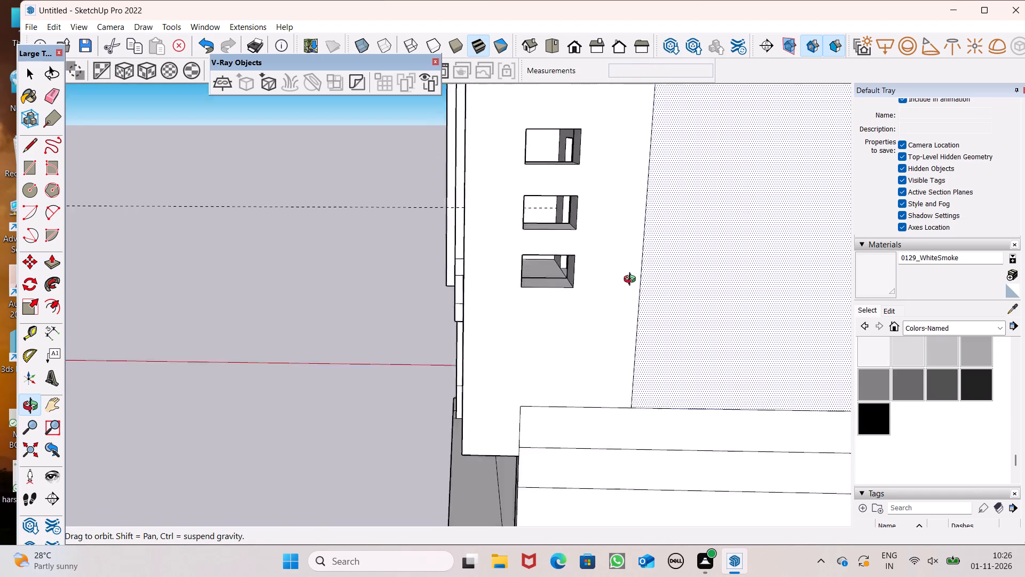
middle_drag(632, 280, 630, 289)
scroll(561, 249, up, 1)
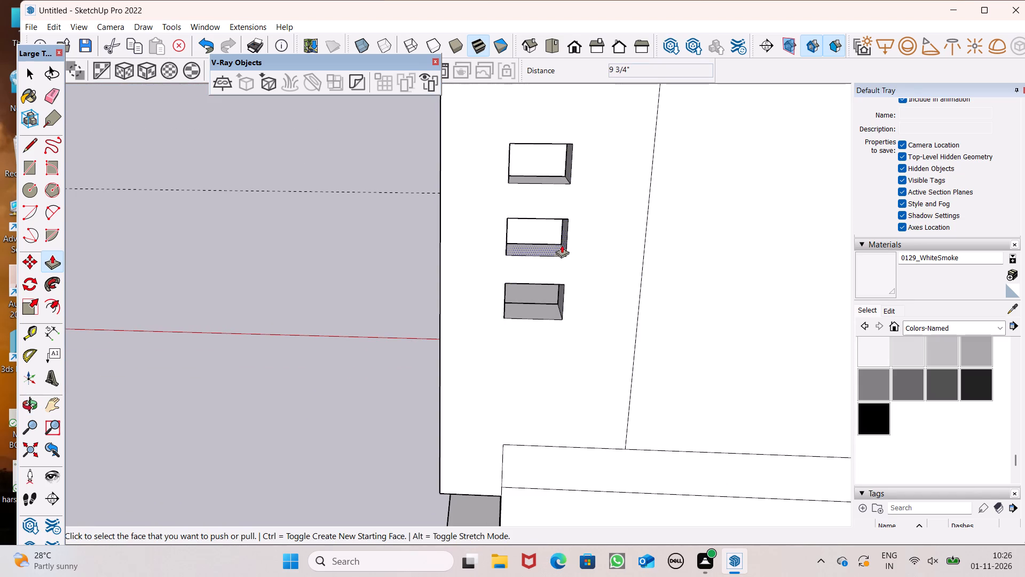
drag(562, 242, 559, 295)
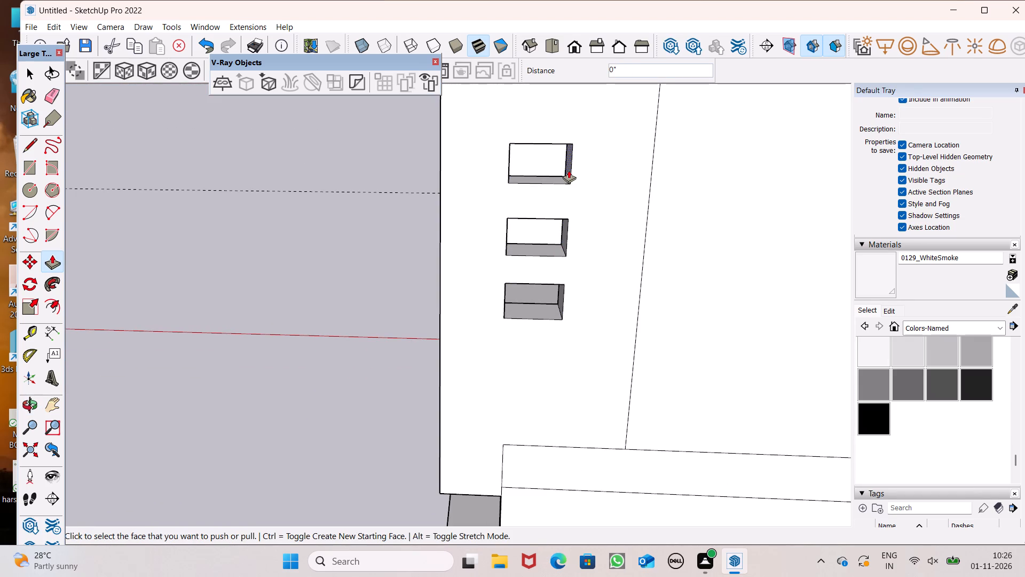
drag(568, 167, 564, 224)
Pull the front-side jambs of all three side wall openings back in by 3 7/8", narrowing each opening.
middle_drag(537, 200, 466, 214)
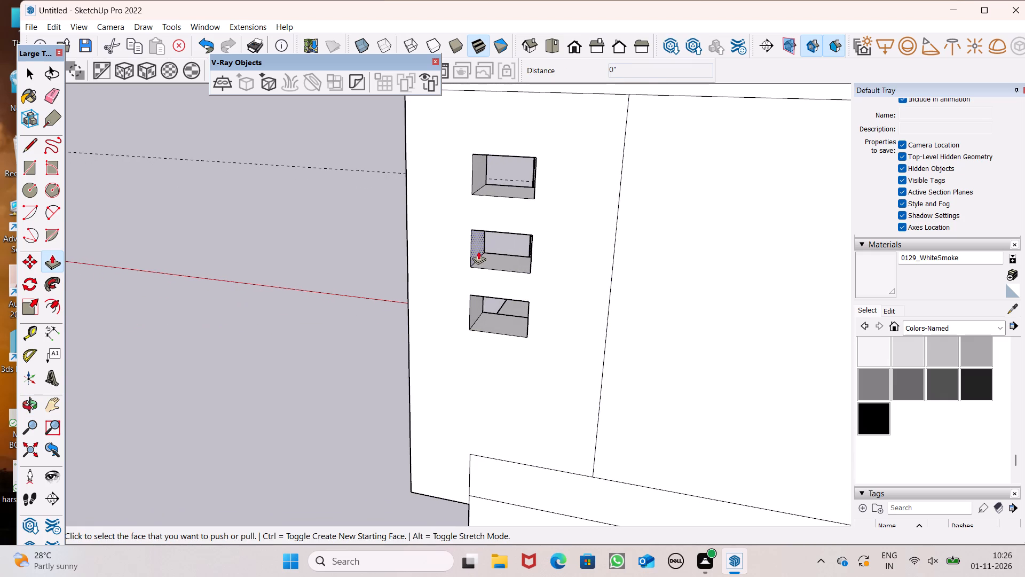
drag(477, 251, 488, 253)
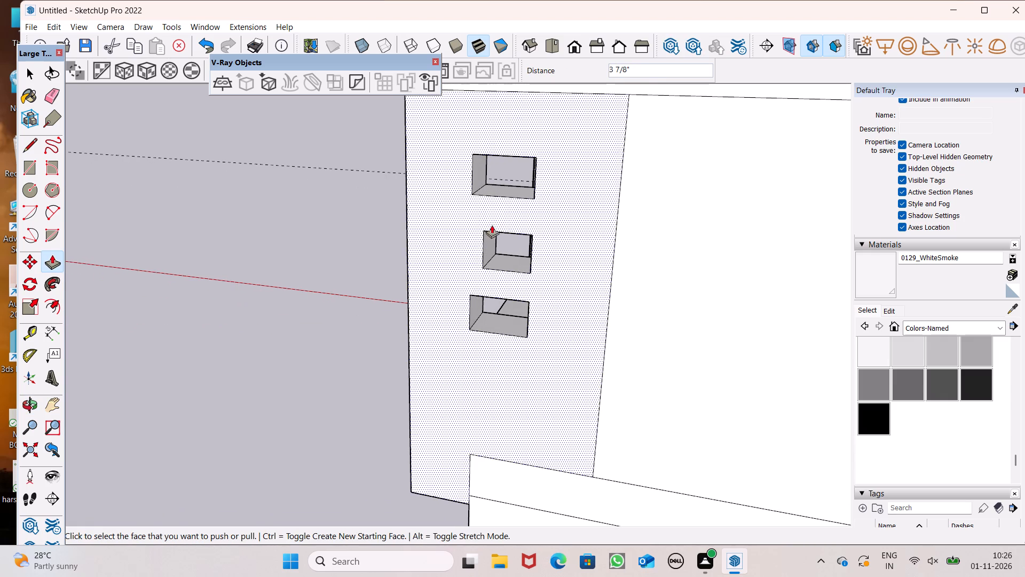
drag(479, 178, 492, 240)
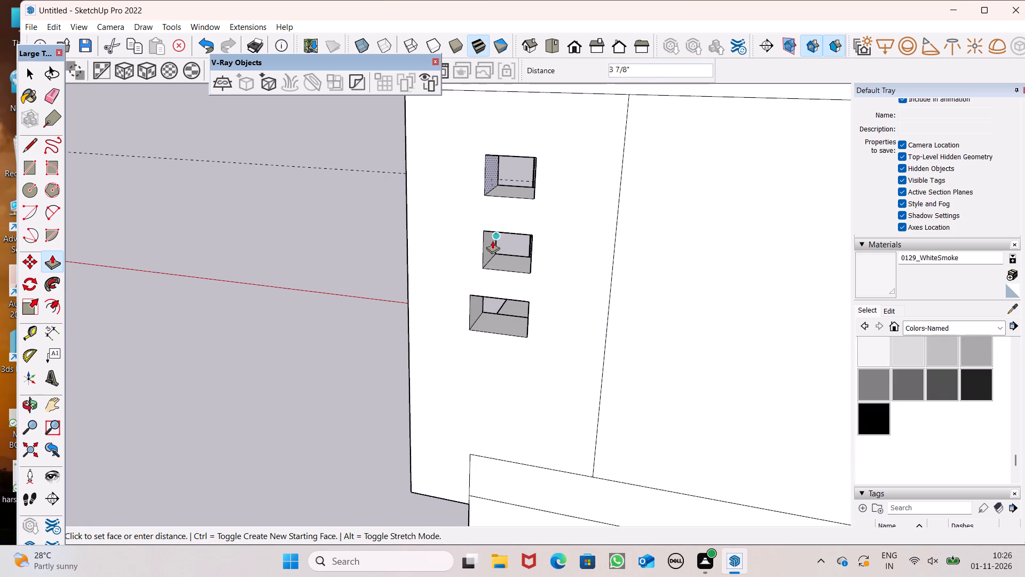
drag(492, 240, 491, 242)
drag(477, 313, 485, 262)
Erase the long horizontal guide line running past the house at the height of the side wall's openings.
scroll(485, 231, down, 4)
middle_drag(478, 293, 581, 231)
key(space)
scroll(398, 197, down, 5)
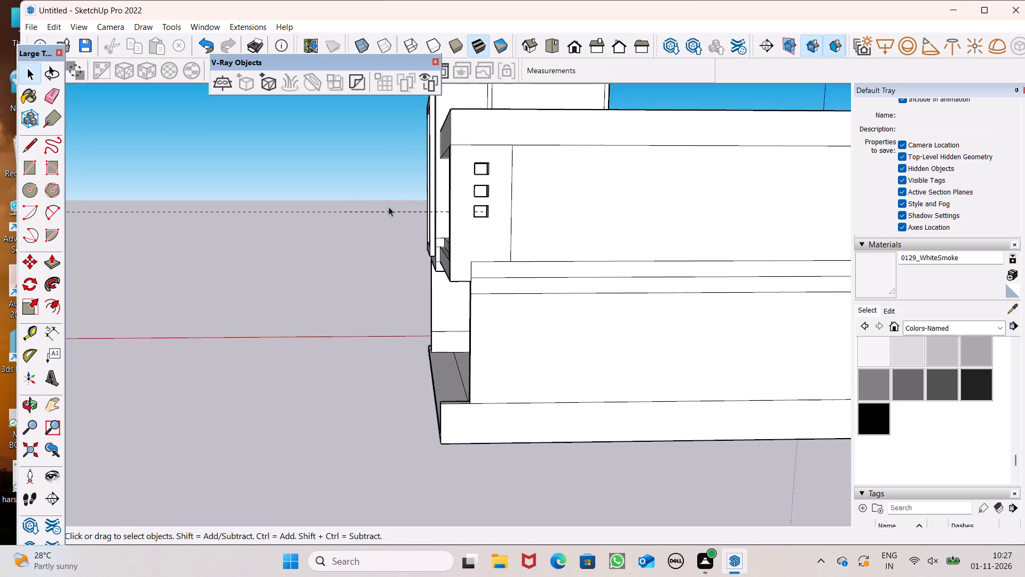
middle_drag(389, 208, 949, 193)
scroll(598, 201, down, 7)
middle_drag(596, 216, 598, 220)
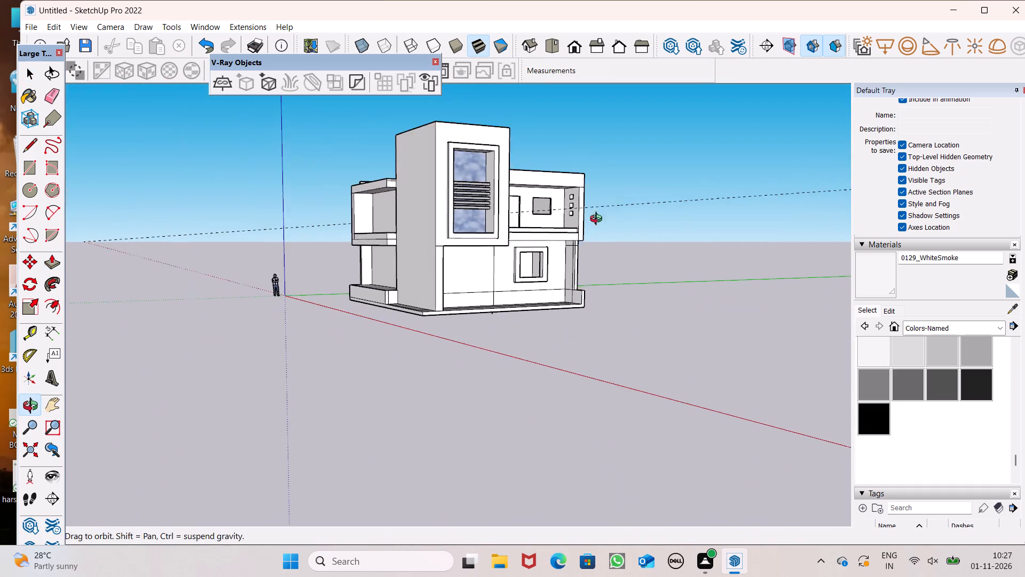
middle_drag(598, 220, 588, 264)
click(62, 99)
drag(185, 131, 190, 152)
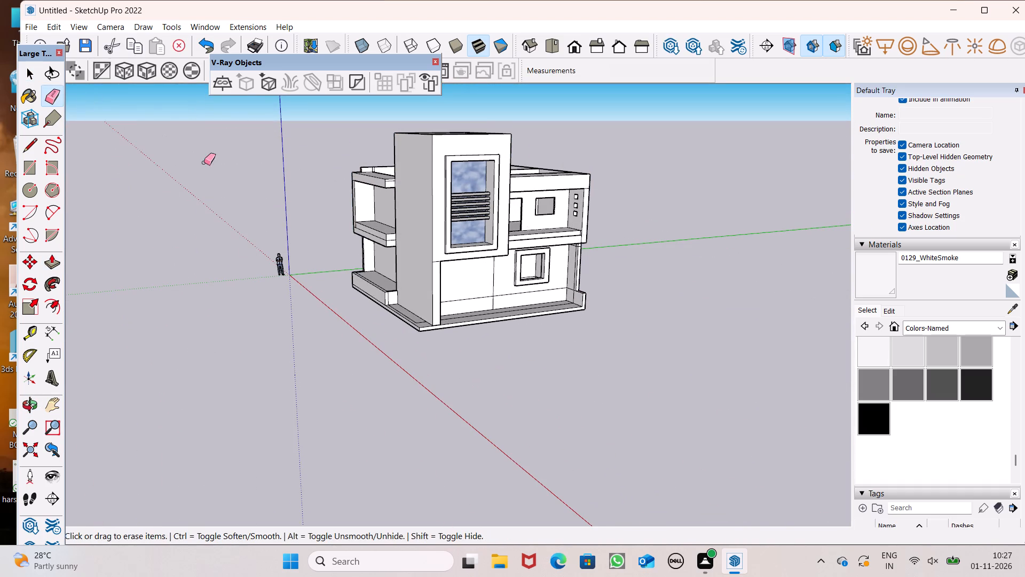
Examine the front facade, balcony and roof parapets from the front and from above.
scroll(188, 175, down, 6)
middle_drag(526, 206, 461, 200)
scroll(505, 191, up, 9)
key(space)
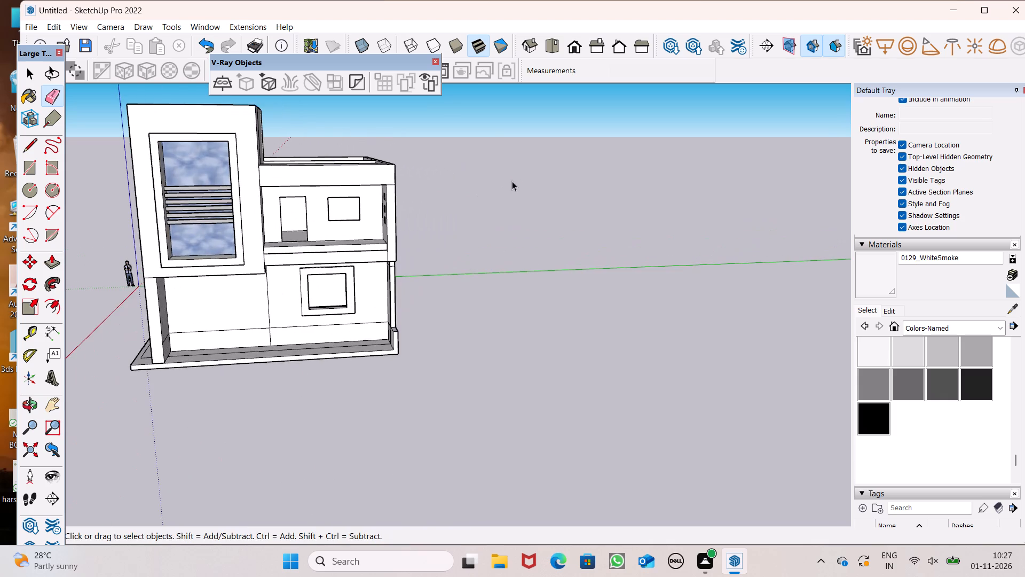
scroll(512, 181, down, 3)
middle_drag(539, 253, 503, 232)
scroll(502, 249, up, 1)
scroll(398, 202, up, 2)
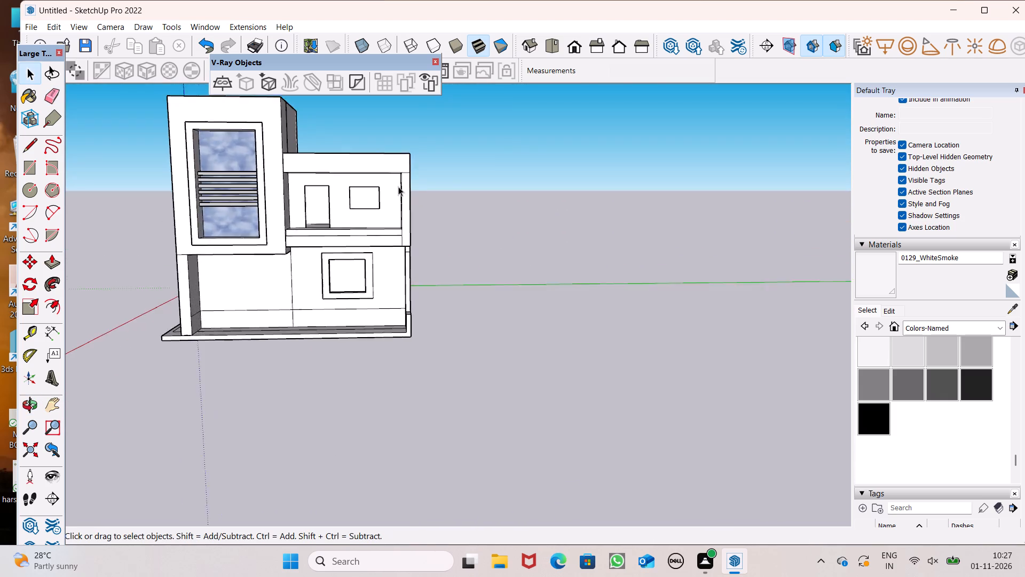
scroll(398, 186, up, 3)
scroll(453, 188, down, 7)
middle_drag(463, 200, 475, 359)
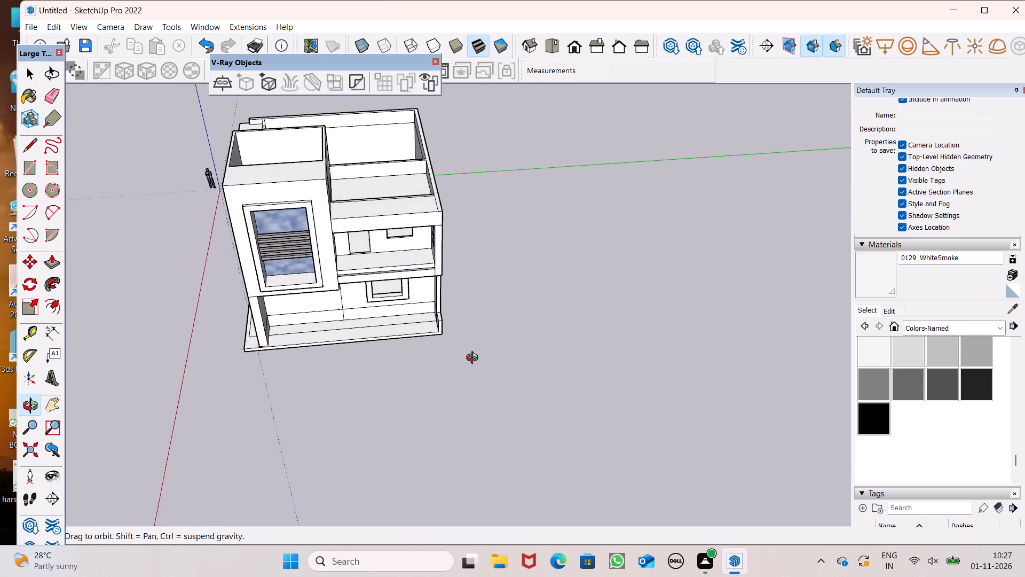
middle_drag(475, 359, 461, 357)
Erase the short vertical edge separating the balcony band's front from the side wall's front face.
scroll(427, 275, up, 7)
scroll(231, 126, down, 5)
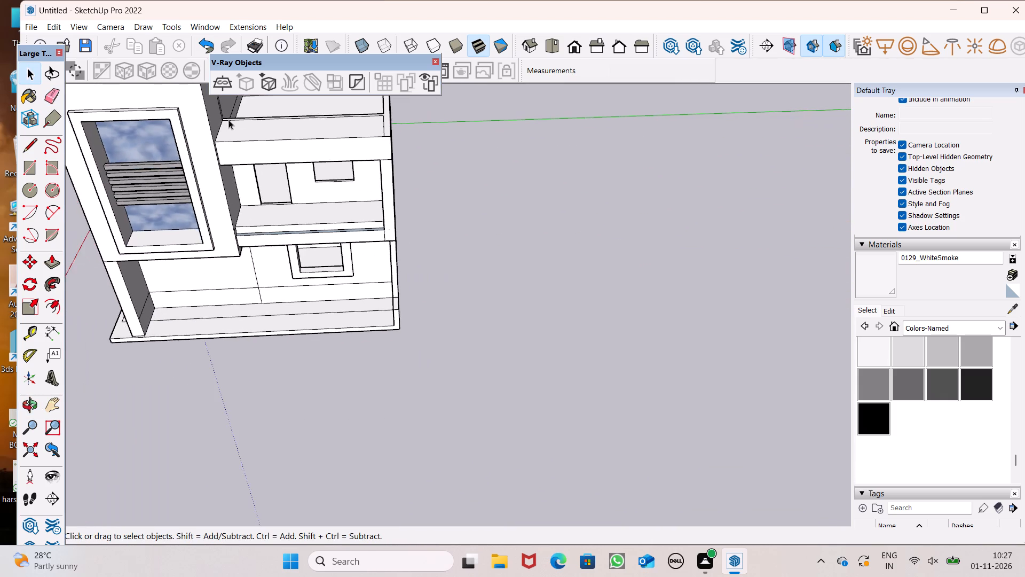
middle_drag(227, 116, 227, 27)
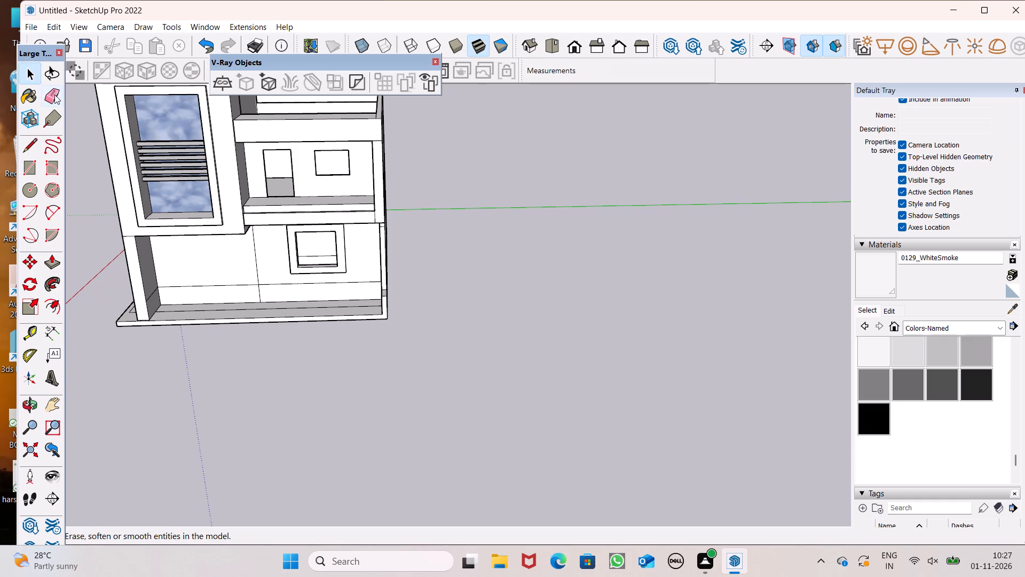
drag(51, 93, 56, 93)
scroll(492, 134, down, 5)
scroll(372, 191, up, 9)
scroll(460, 147, up, 7)
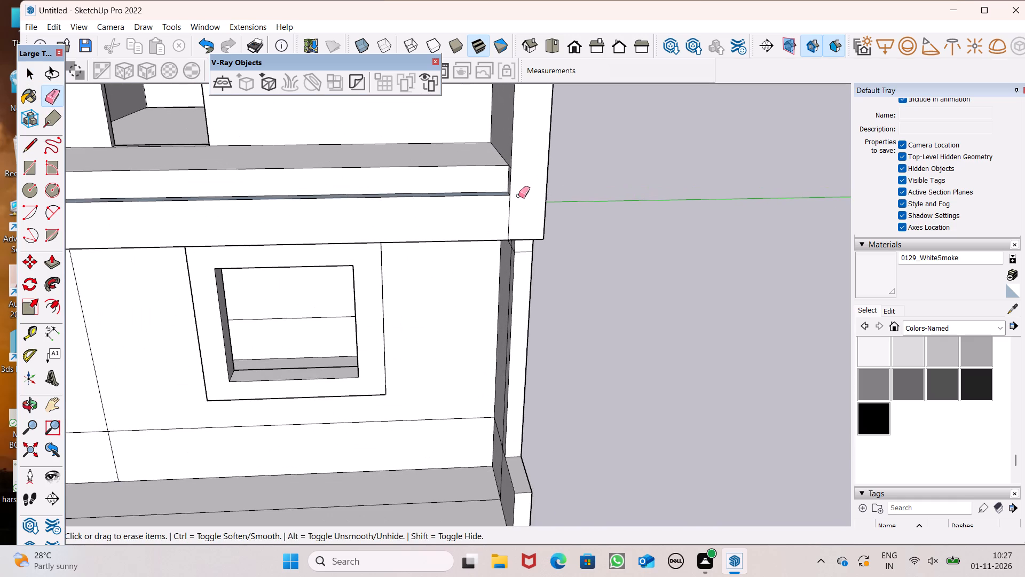
drag(512, 208, 510, 213)
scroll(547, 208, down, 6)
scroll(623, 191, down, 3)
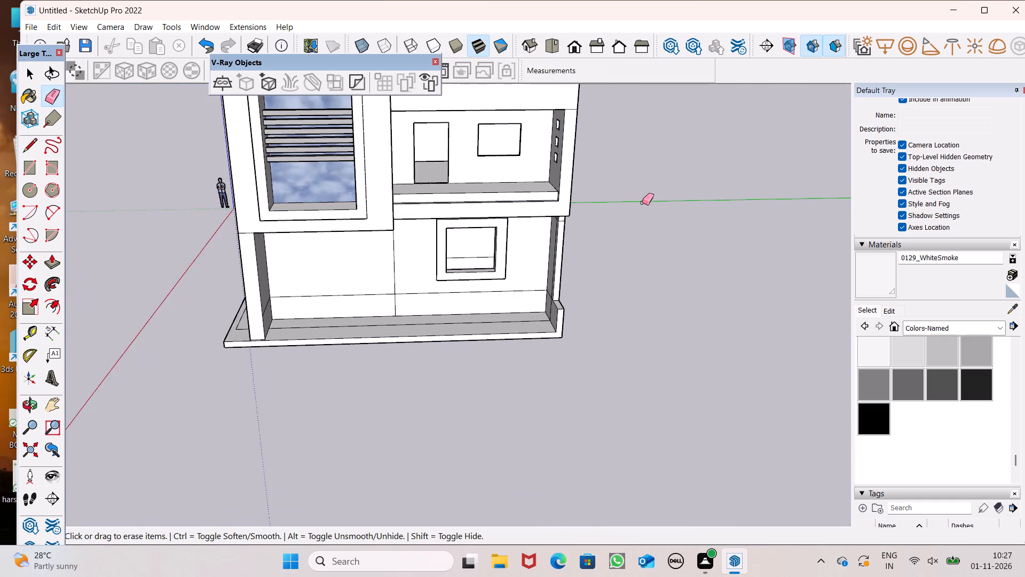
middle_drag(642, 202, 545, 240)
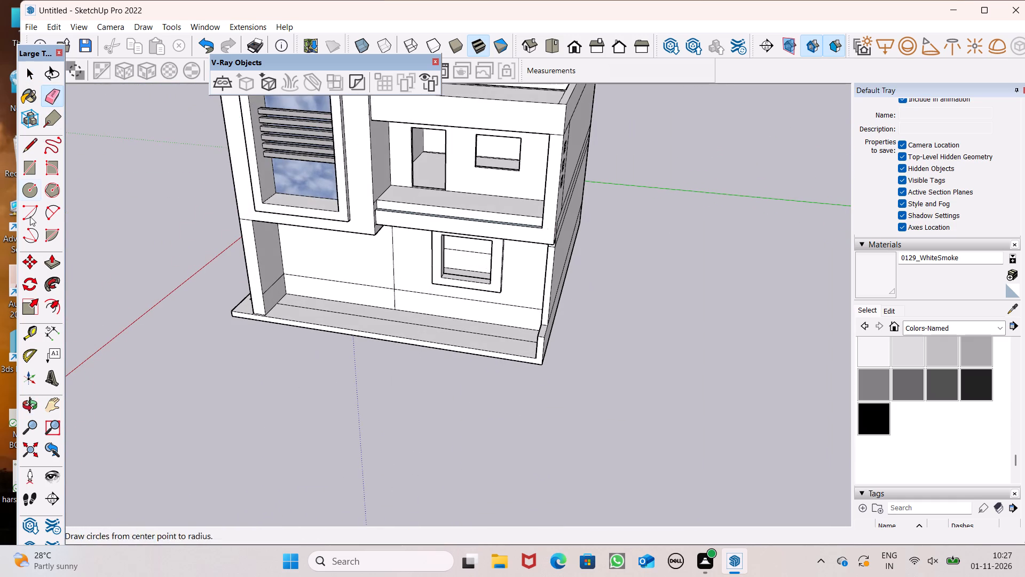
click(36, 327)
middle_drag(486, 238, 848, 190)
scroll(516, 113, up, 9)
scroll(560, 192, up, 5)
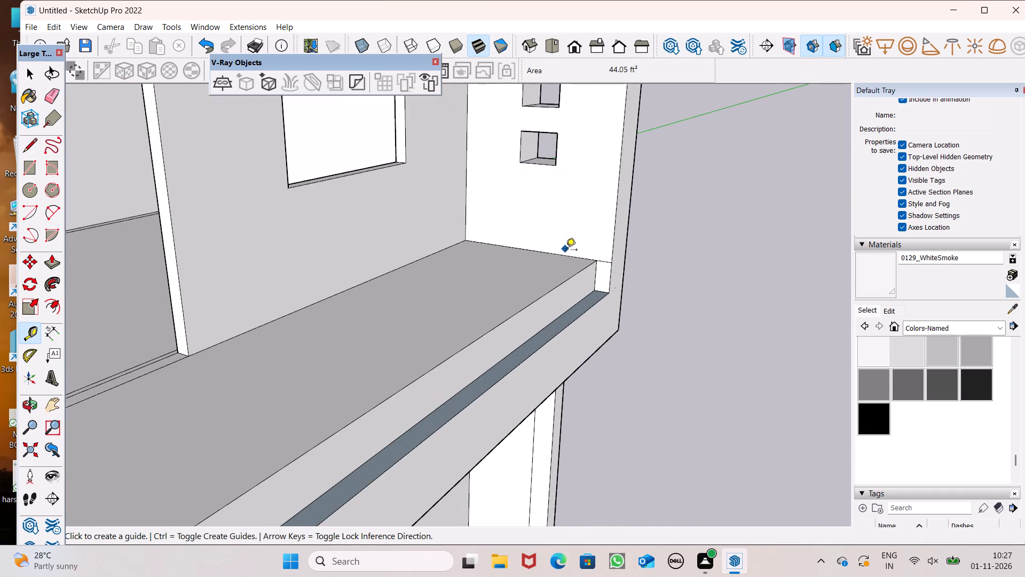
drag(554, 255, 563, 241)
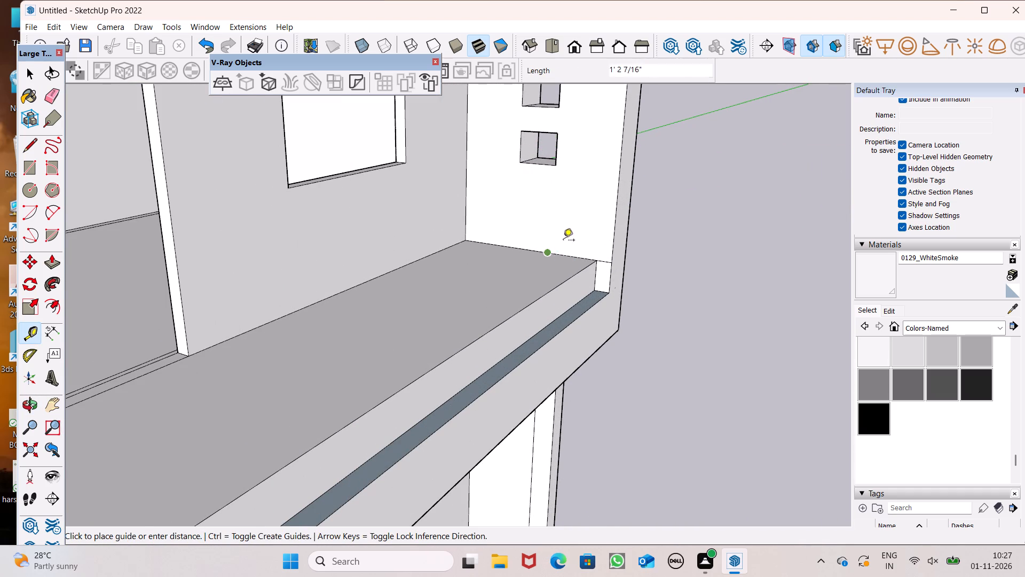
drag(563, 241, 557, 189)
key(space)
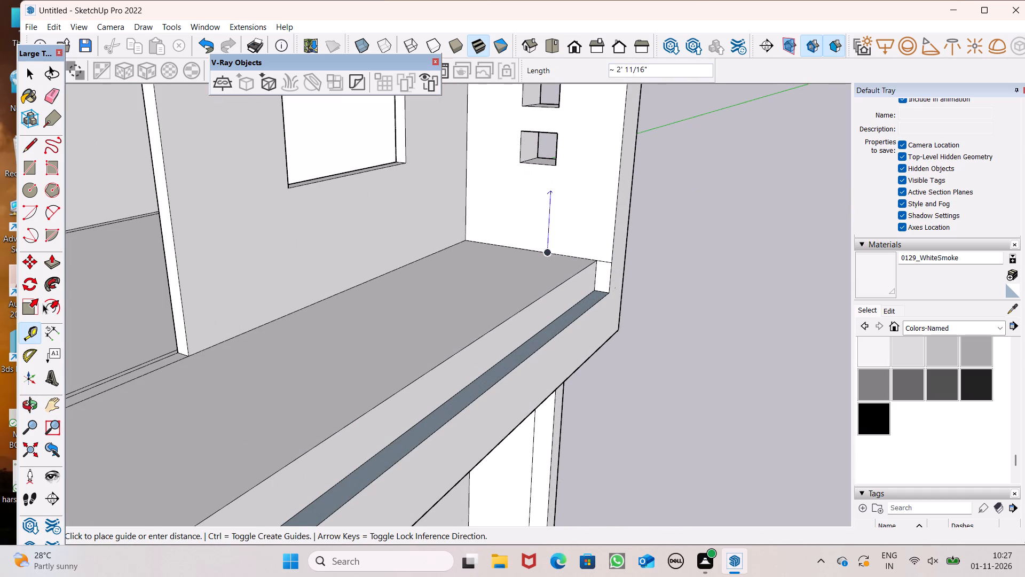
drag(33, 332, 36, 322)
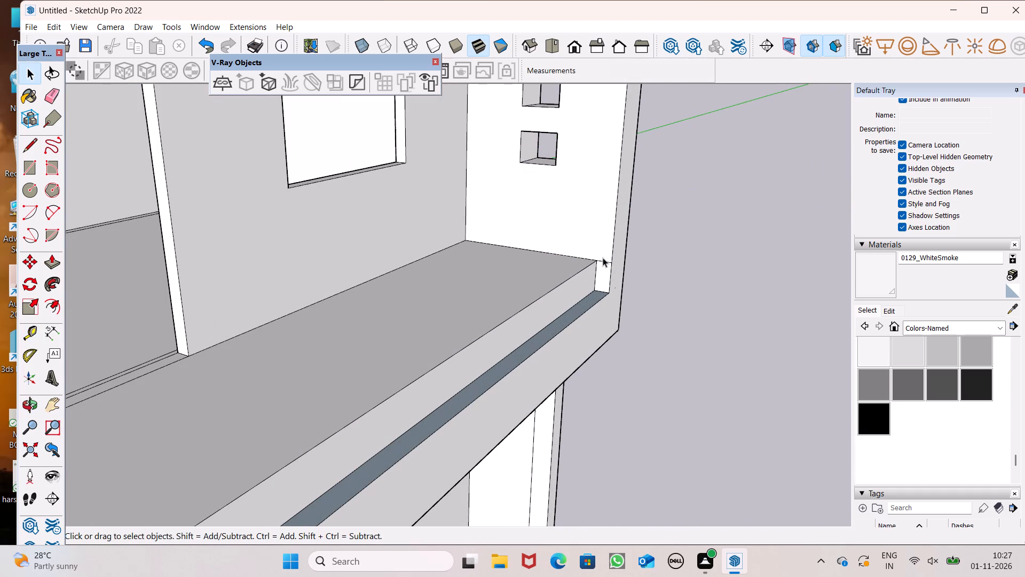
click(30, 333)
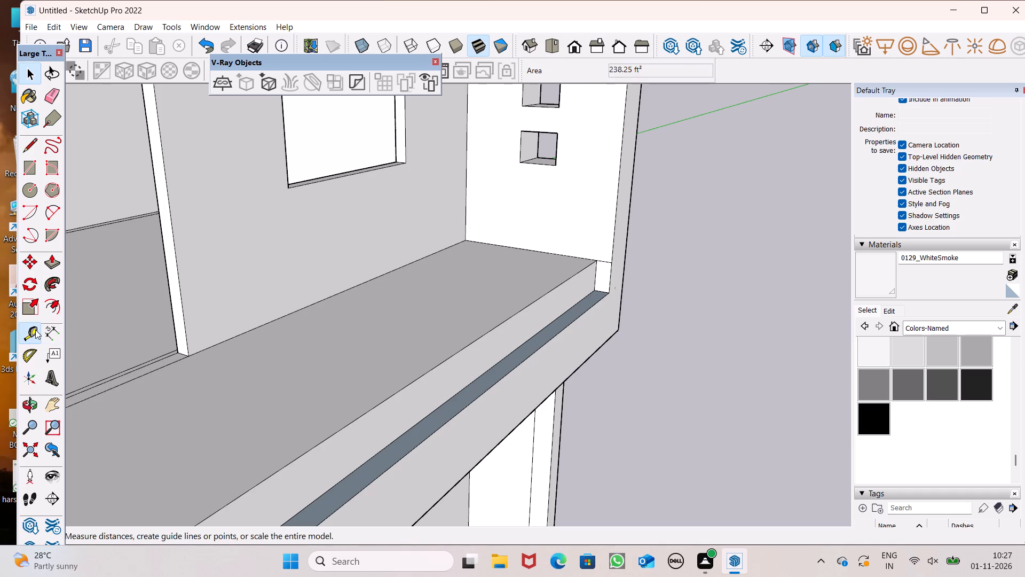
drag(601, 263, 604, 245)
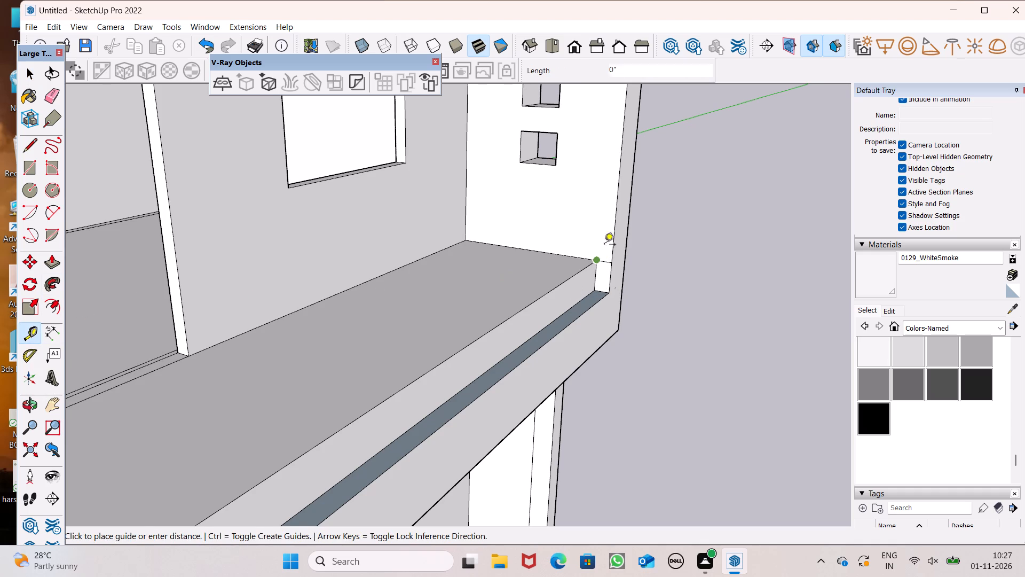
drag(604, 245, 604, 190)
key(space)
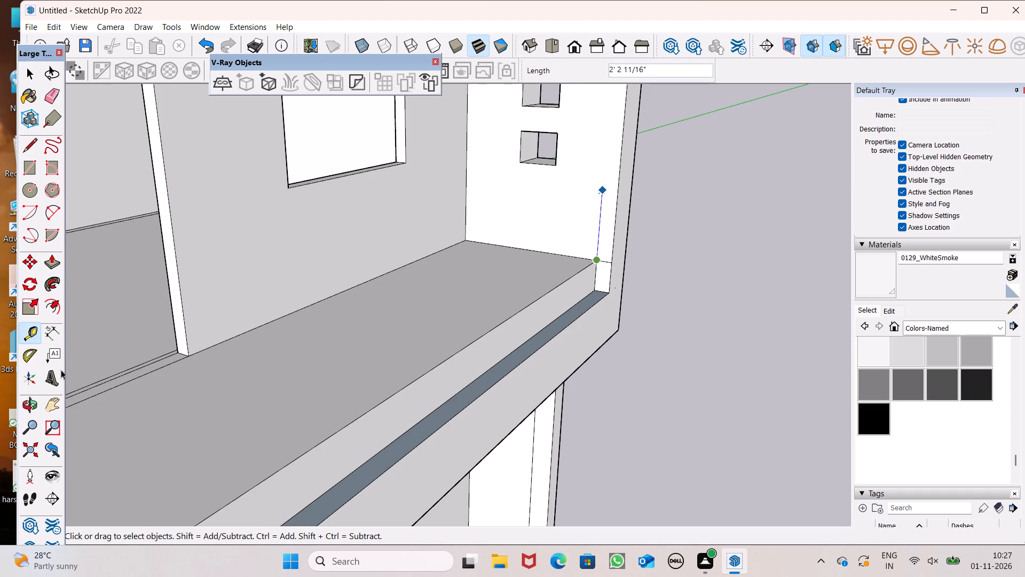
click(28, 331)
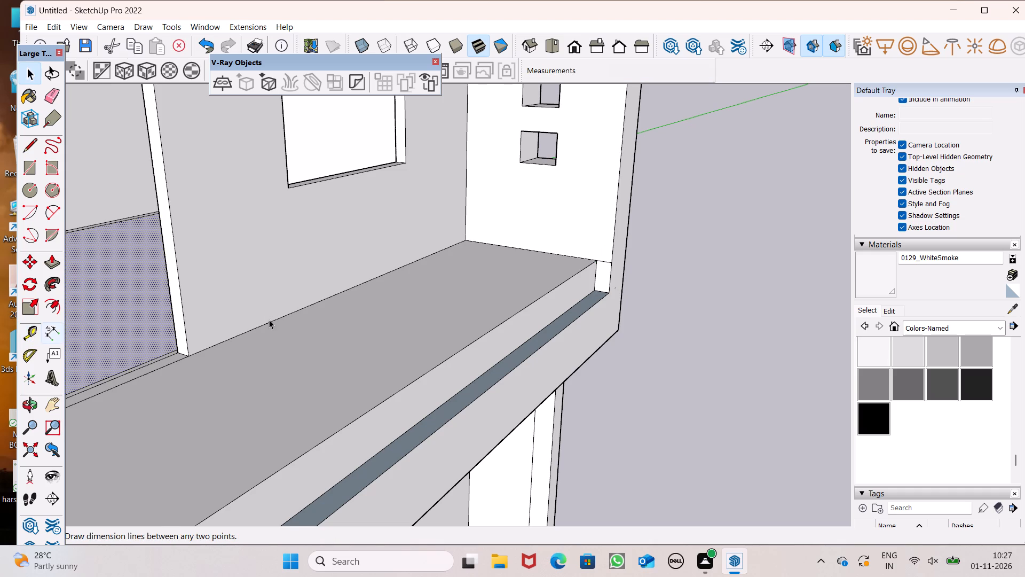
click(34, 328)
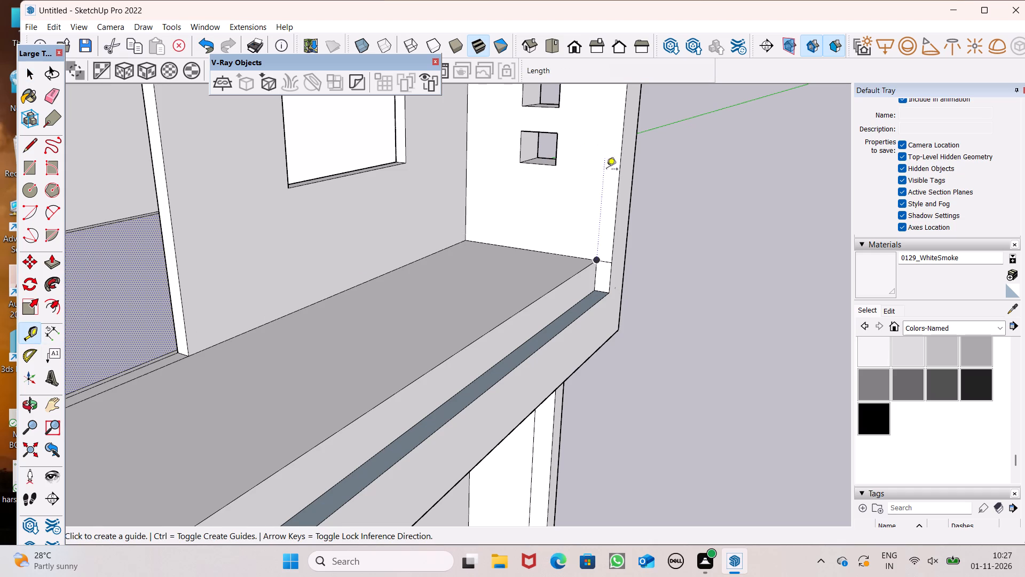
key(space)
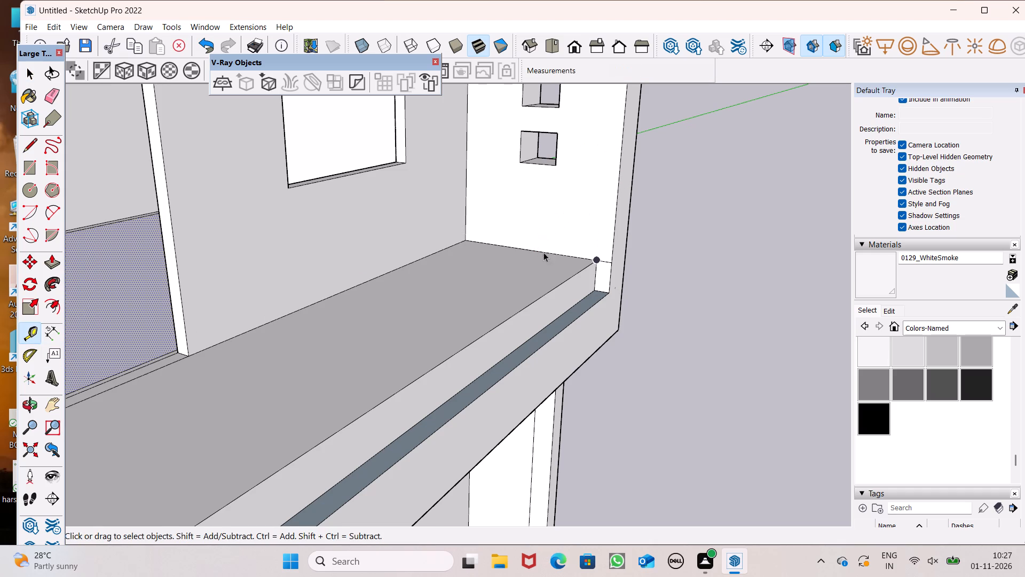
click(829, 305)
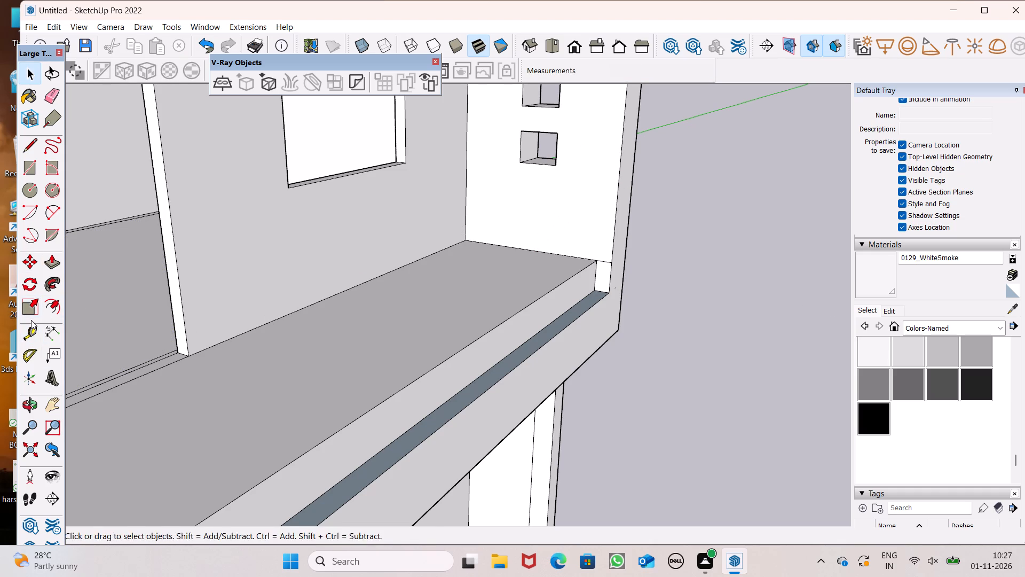
Place a horizontal guide line on the balcony side wall's inner face, 3' above the balcony floor.
click(31, 328)
middle_drag(388, 269, 438, 270)
scroll(551, 213, up, 5)
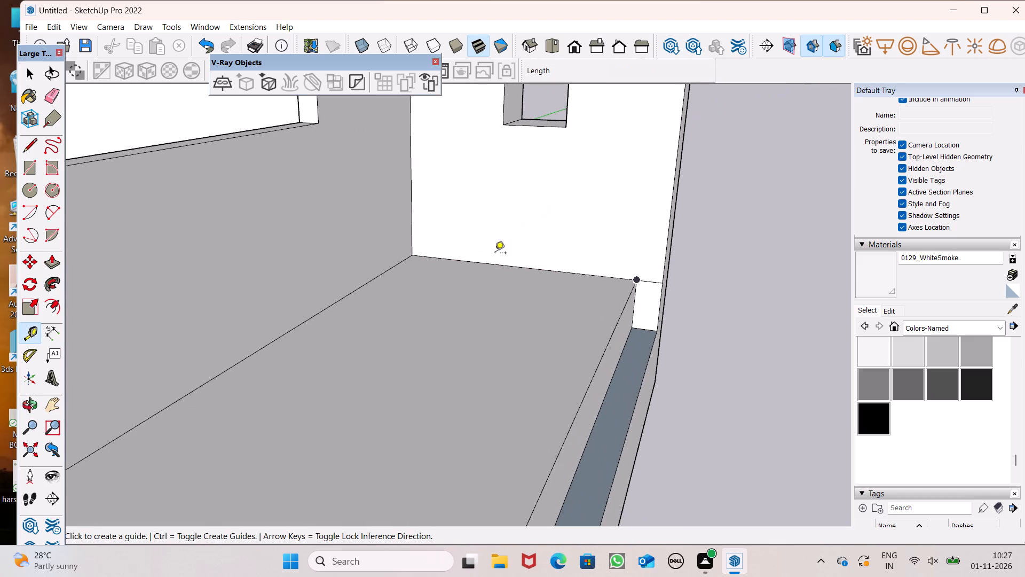
drag(509, 266, 533, 153)
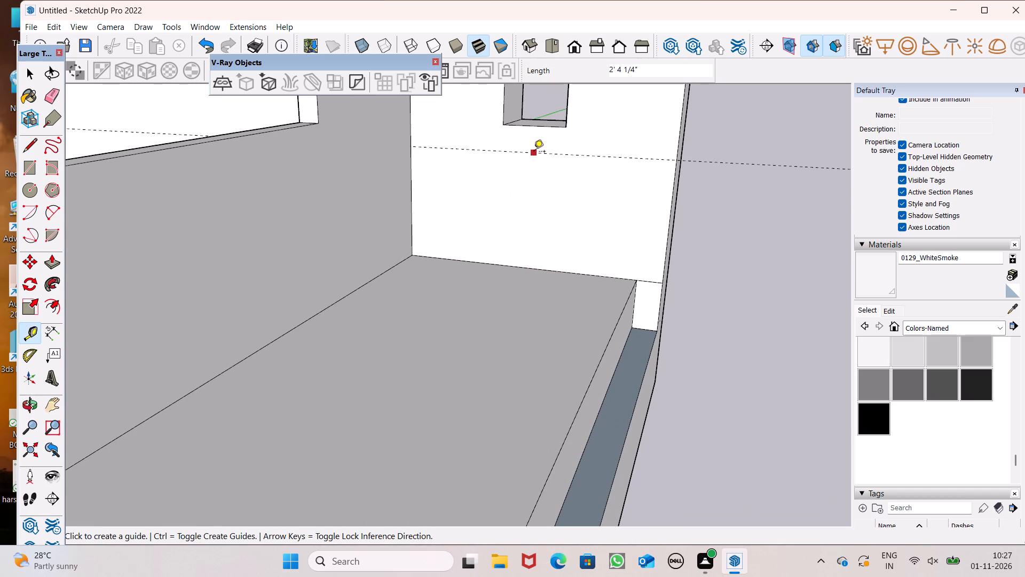
text(3')
key(Return)
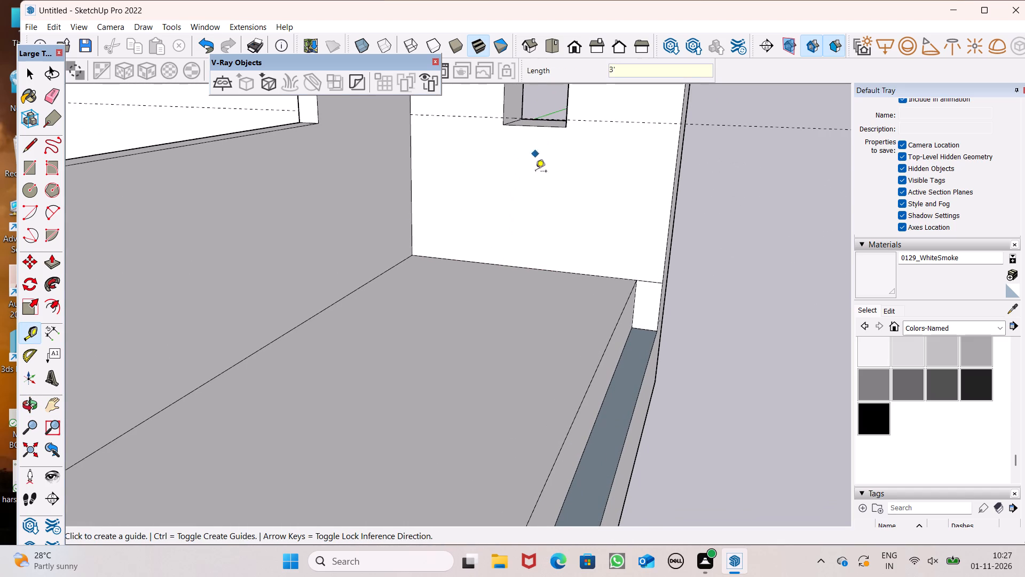
Place a vertical guide line on the balcony side wall's inner face, about 11 3/8" back from its front edge.
scroll(535, 172, down, 9)
middle_drag(549, 249, 444, 273)
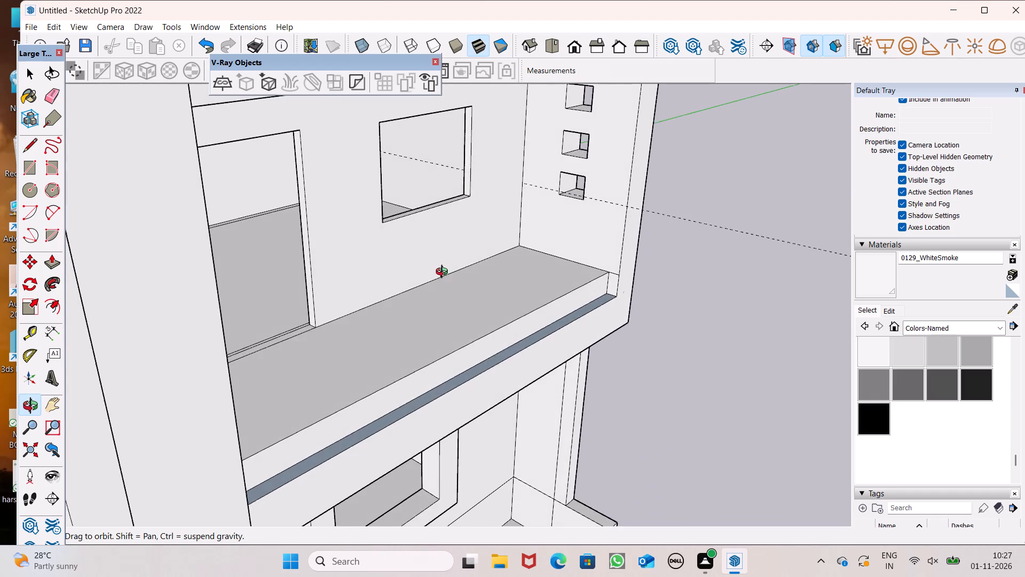
middle_drag(444, 273, 377, 298)
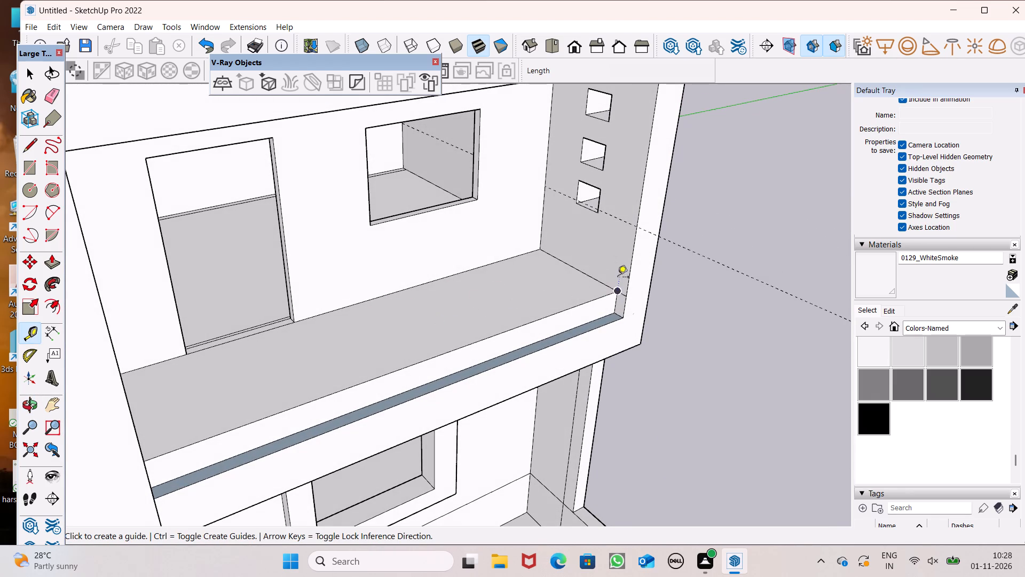
middle_drag(617, 287, 684, 289)
scroll(637, 207, up, 7)
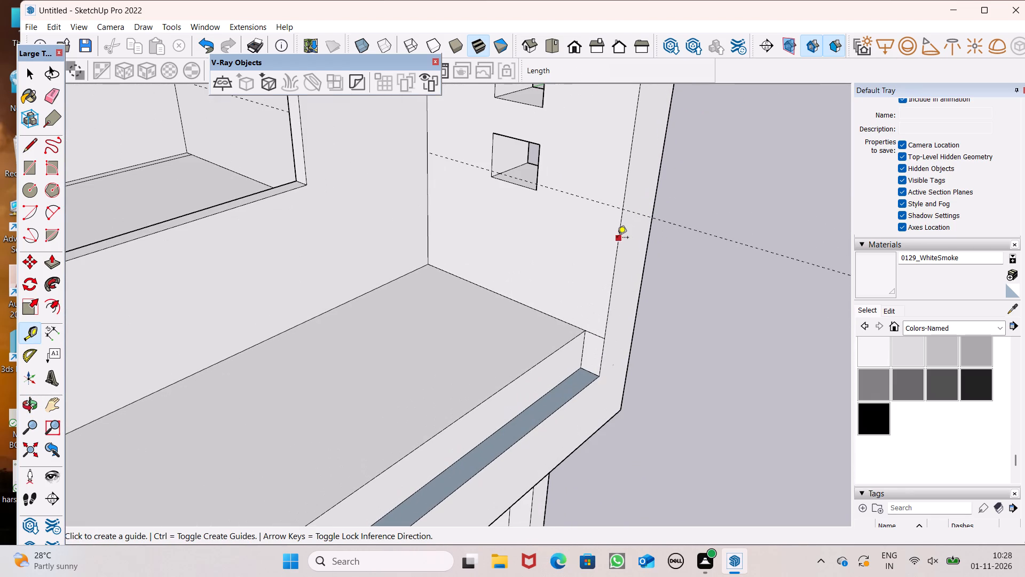
drag(617, 238, 568, 230)
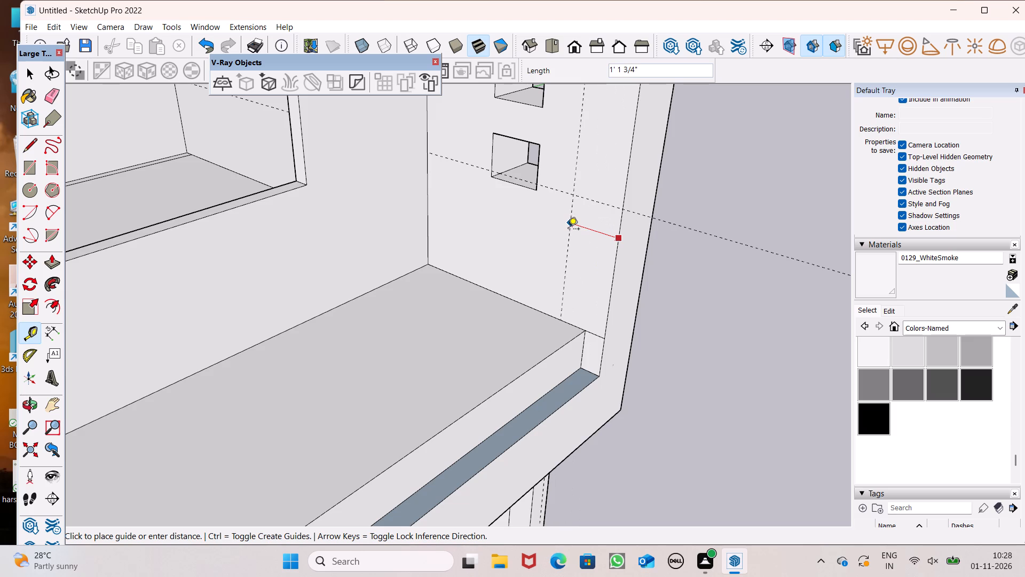
drag(568, 230, 572, 232)
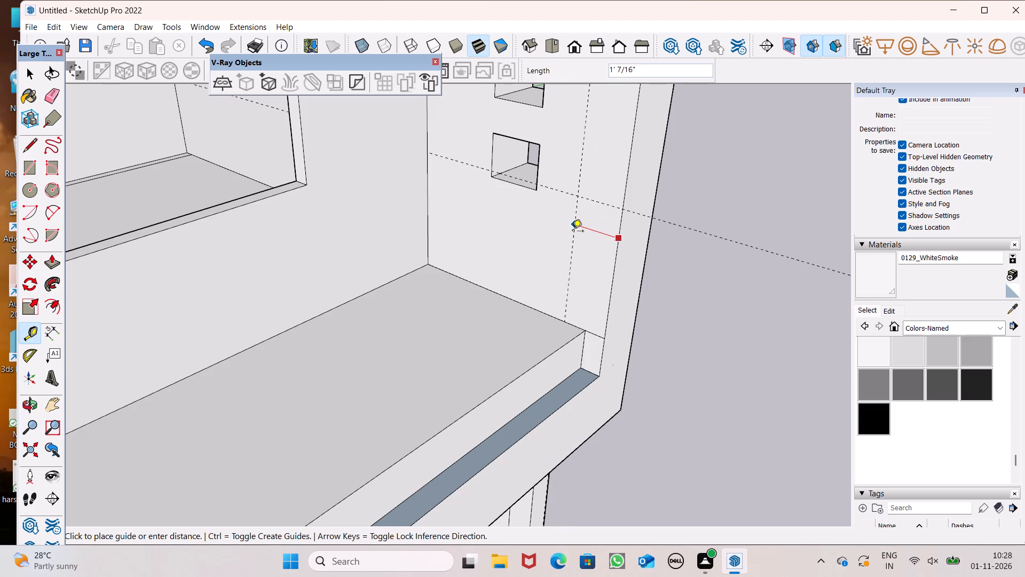
drag(572, 232, 581, 239)
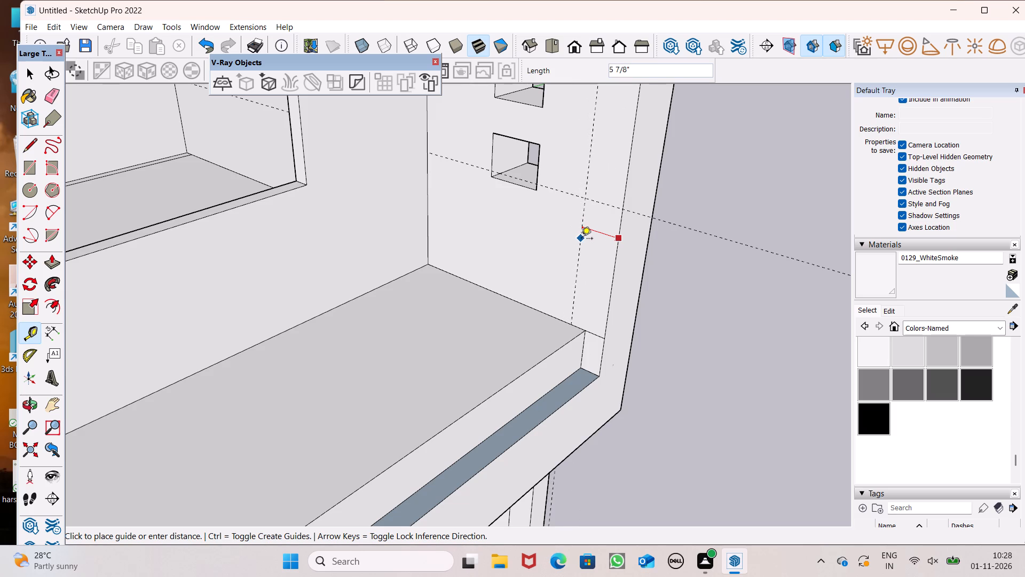
drag(581, 239, 582, 247)
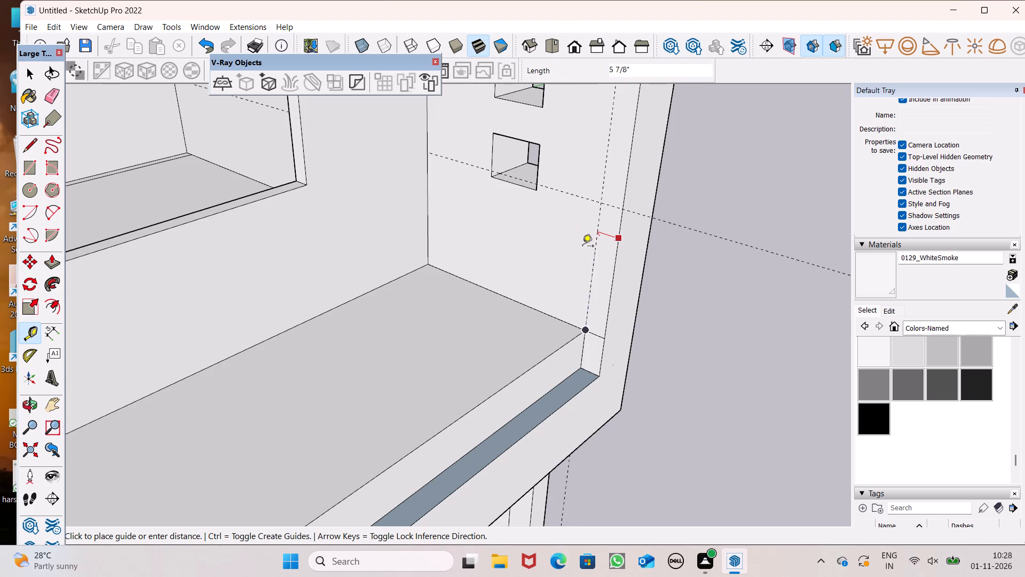
drag(582, 247, 577, 243)
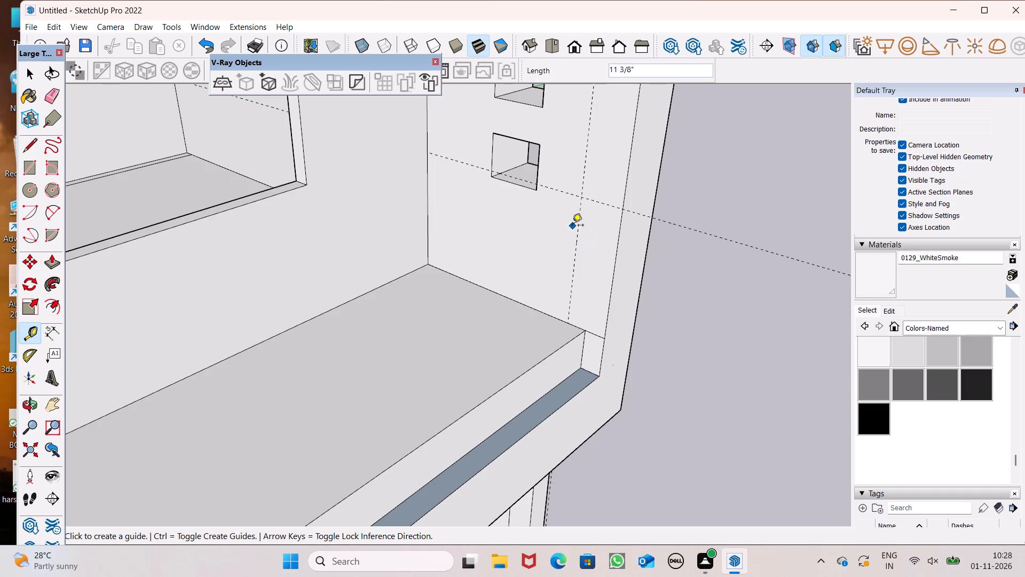
Pull the balcony floor's vertical front edge face slightly forward, narrowing the blue strip along the front band.
scroll(574, 228, down, 2)
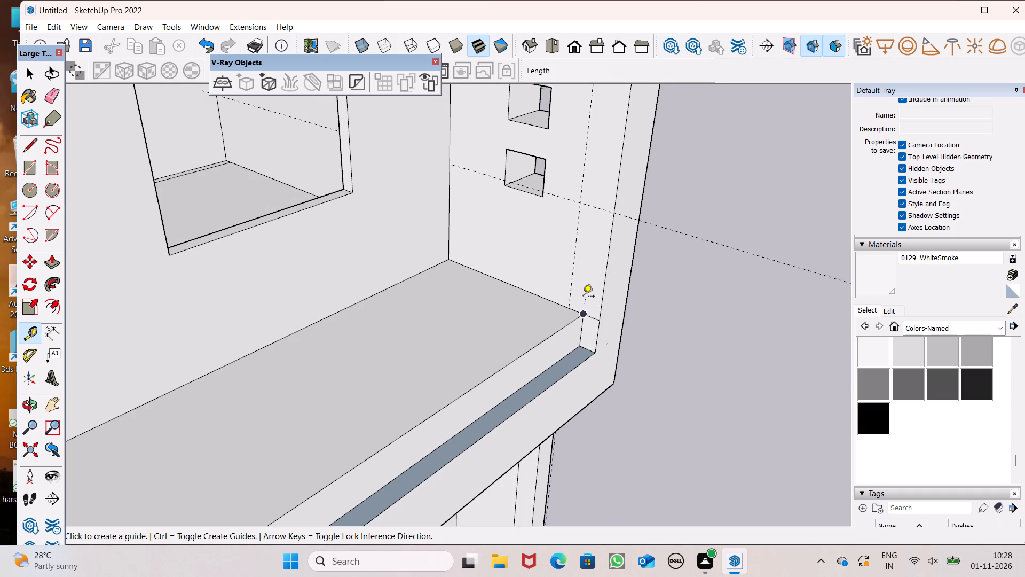
middle_drag(576, 303, 579, 315)
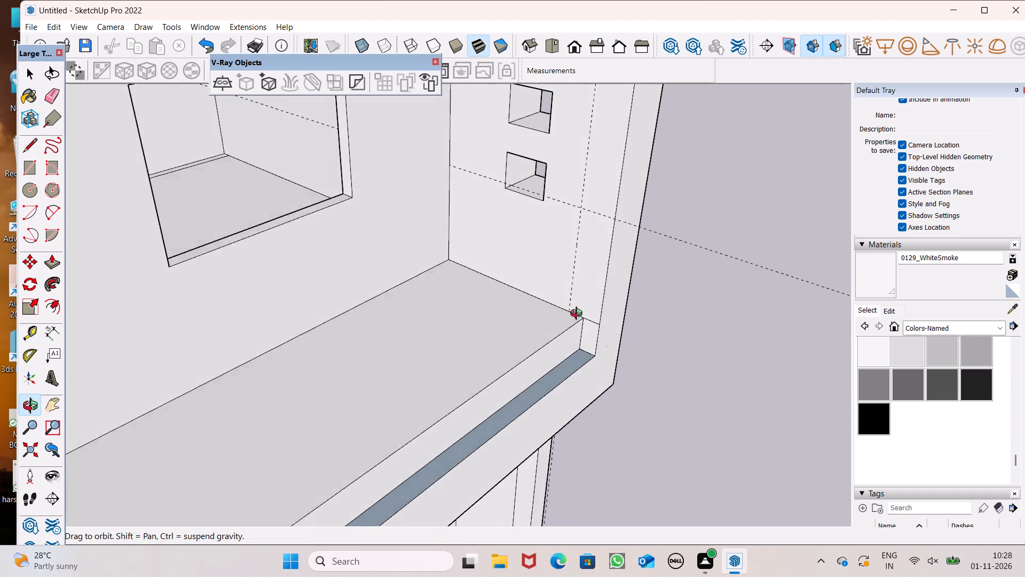
middle_drag(579, 315, 565, 320)
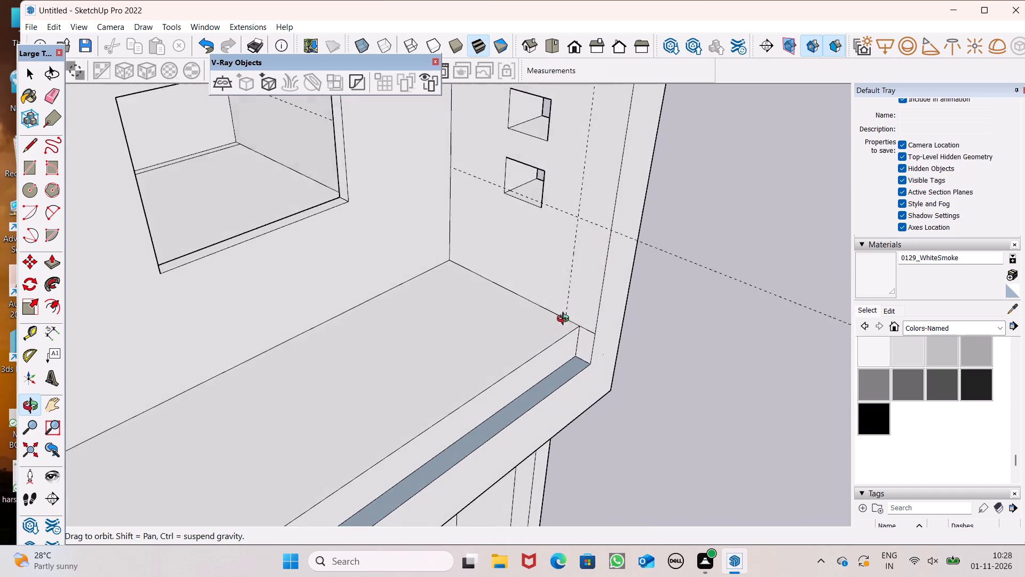
middle_drag(565, 320, 663, 297)
scroll(625, 274, up, 2)
key(space)
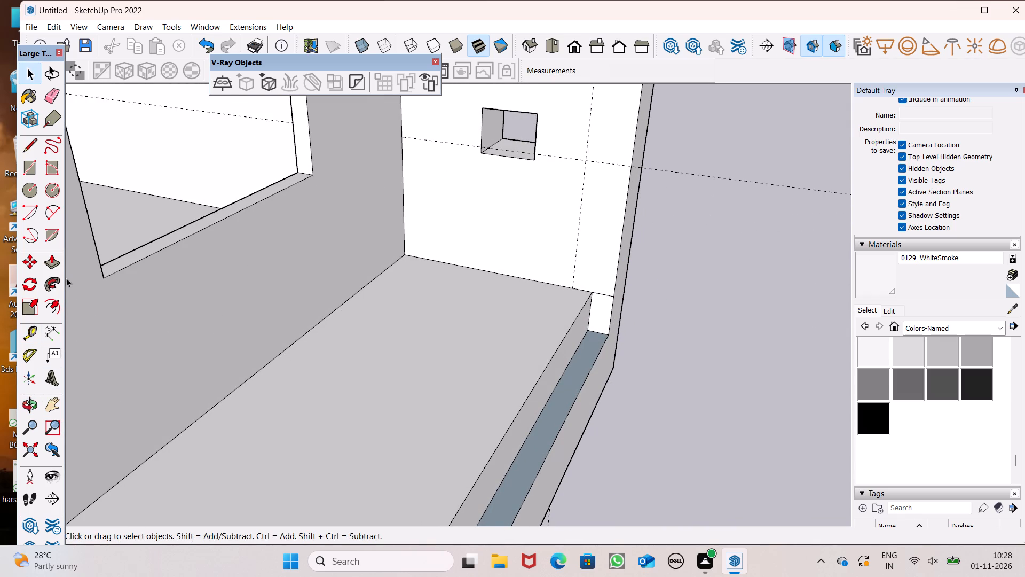
click(51, 264)
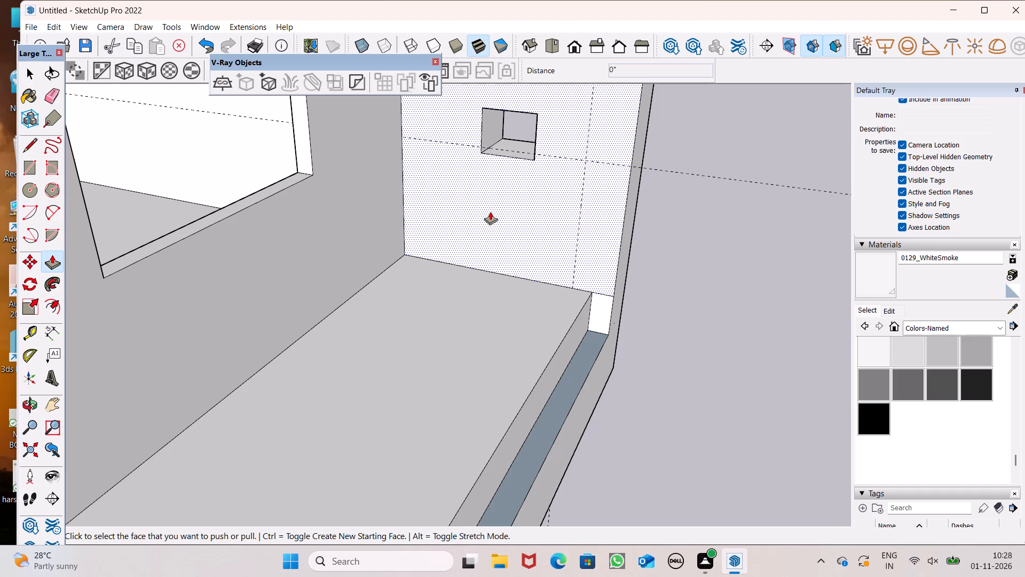
scroll(494, 210, up, 1)
middle_drag(572, 213, 574, 243)
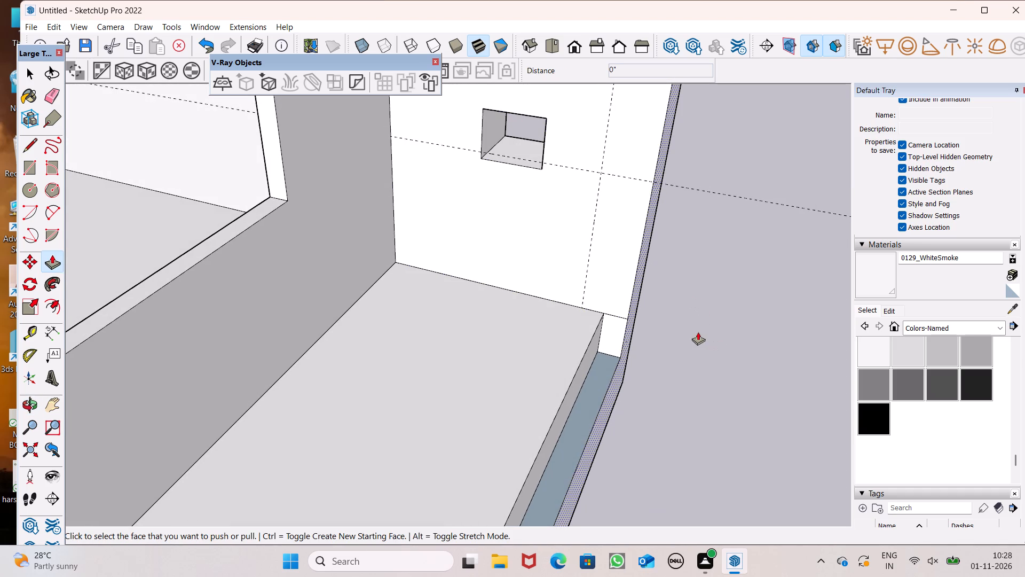
middle_drag(692, 331, 597, 312)
scroll(603, 307, up, 1)
scroll(545, 368, up, 3)
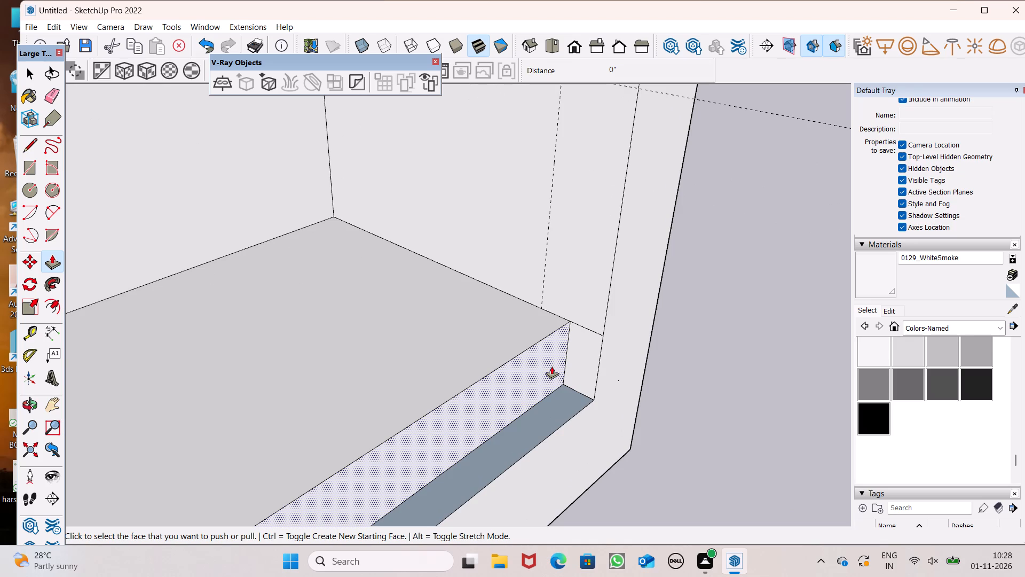
middle_drag(556, 361, 587, 371)
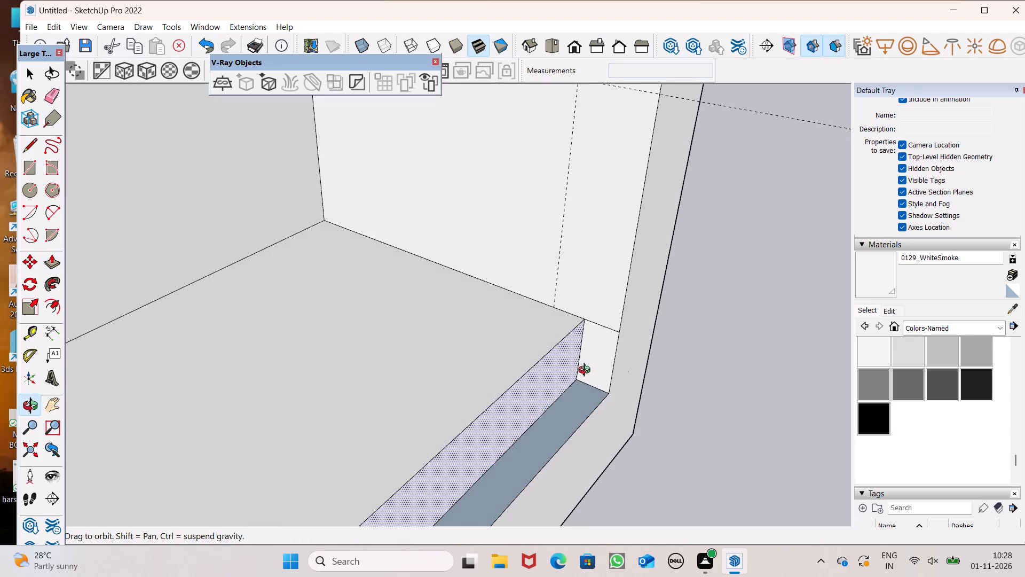
middle_drag(587, 371, 588, 371)
scroll(592, 361, up, 6)
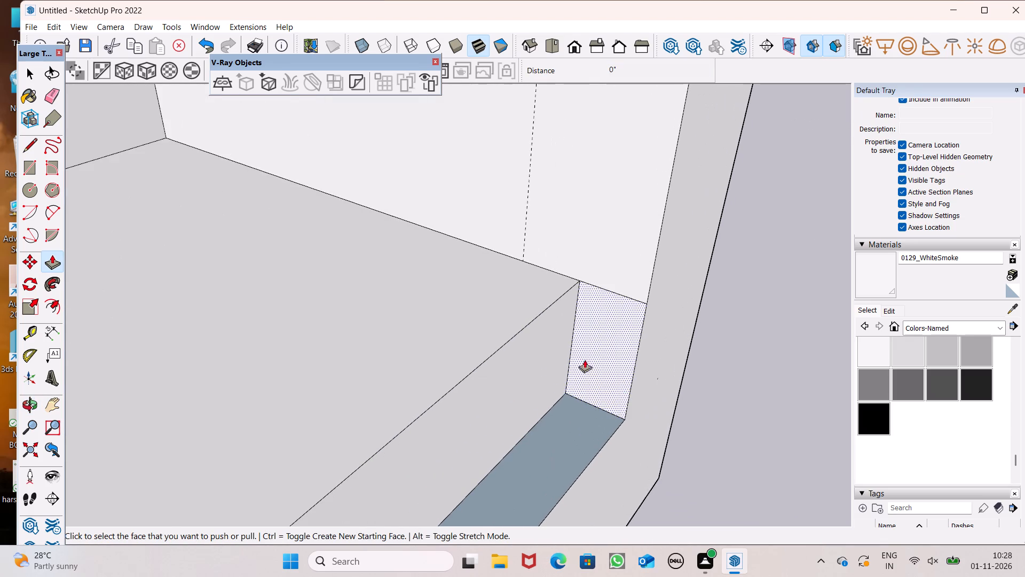
scroll(622, 284, down, 5)
middle_drag(595, 324, 585, 384)
scroll(579, 370, up, 5)
drag(566, 361, 581, 368)
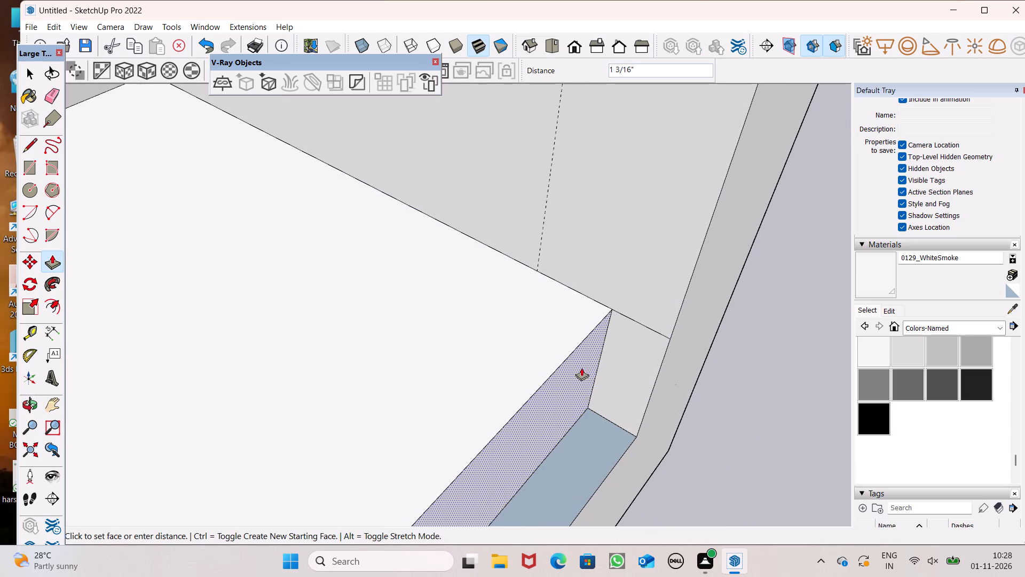
drag(581, 368, 593, 371)
scroll(571, 341, down, 13)
key(space)
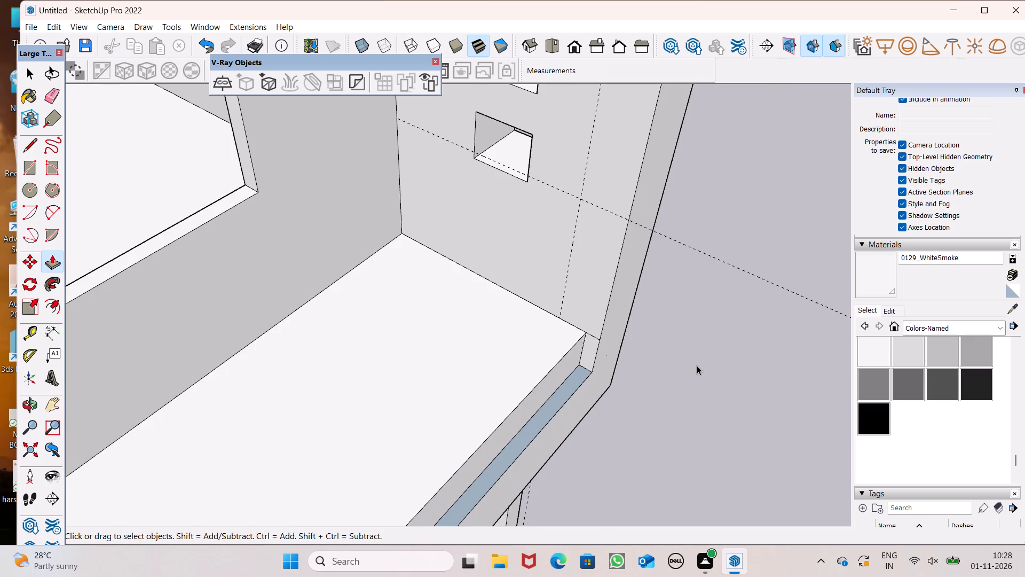
Place a second vertical guide line on the balcony side wall's inner face, about 4 1/16" back from its front edge.
click(697, 365)
middle_drag(693, 368, 724, 348)
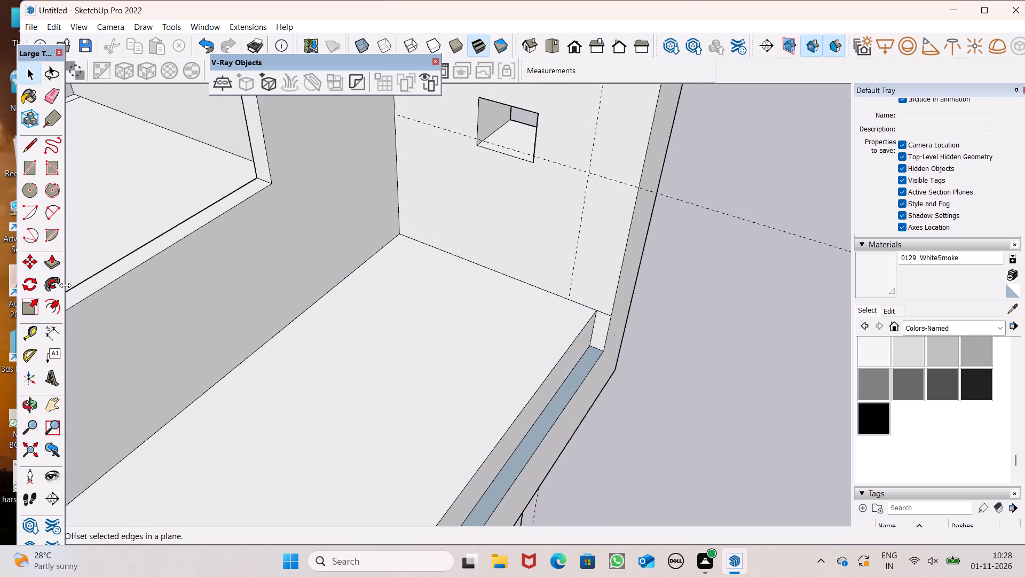
click(33, 333)
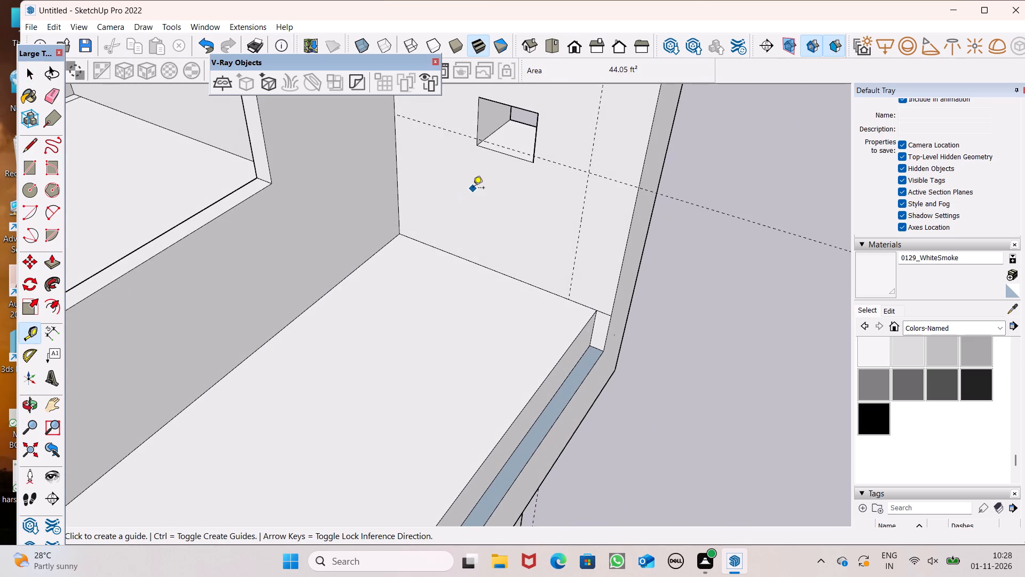
scroll(586, 185, up, 6)
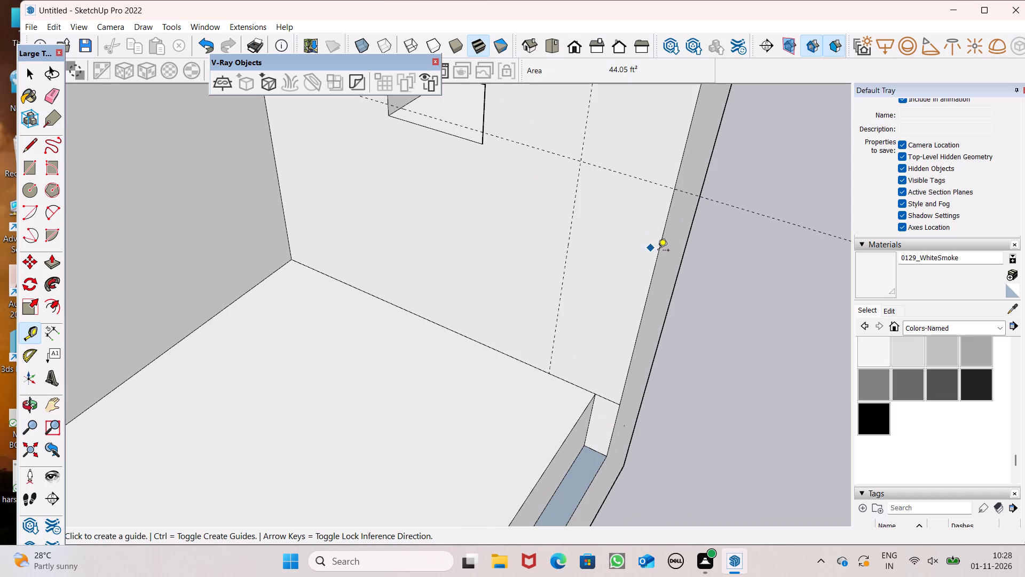
drag(660, 251, 624, 253)
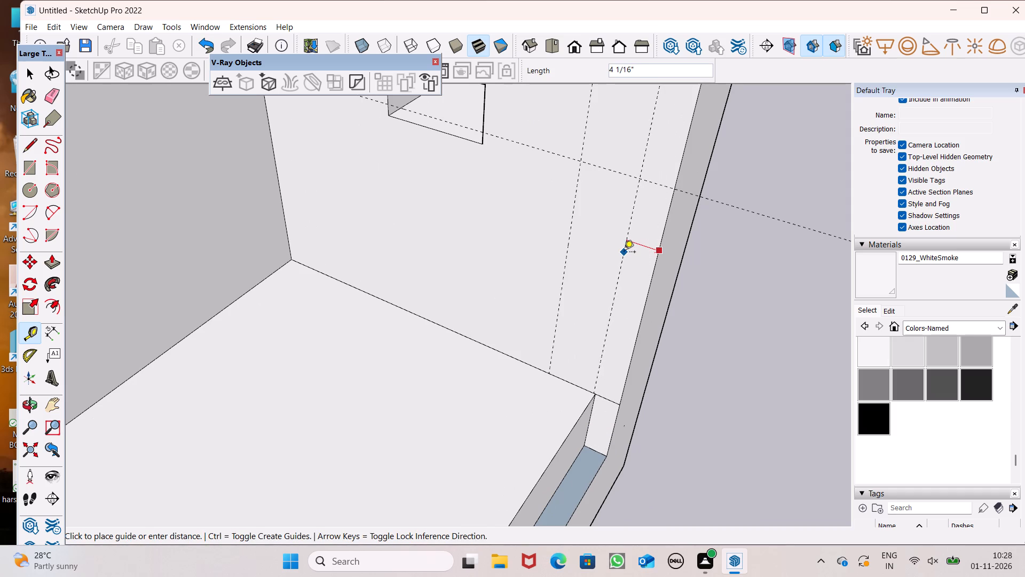
drag(624, 253, 611, 252)
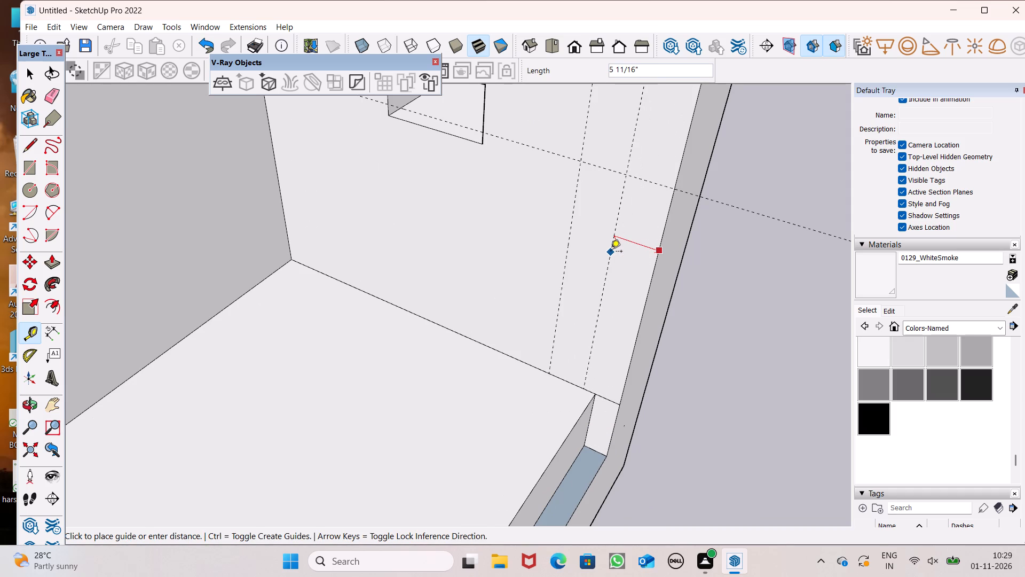
drag(611, 252, 613, 255)
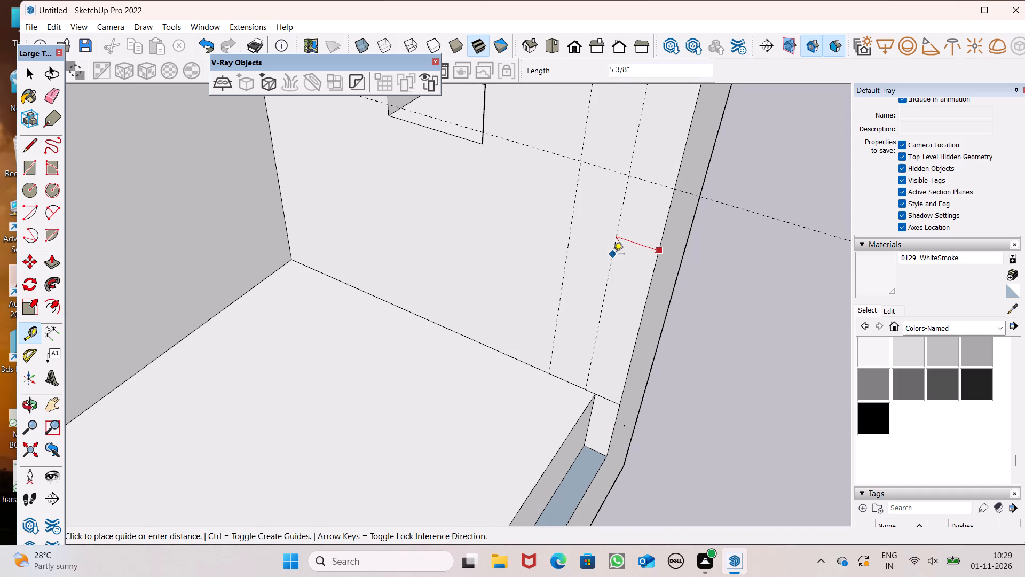
drag(613, 255, 621, 266)
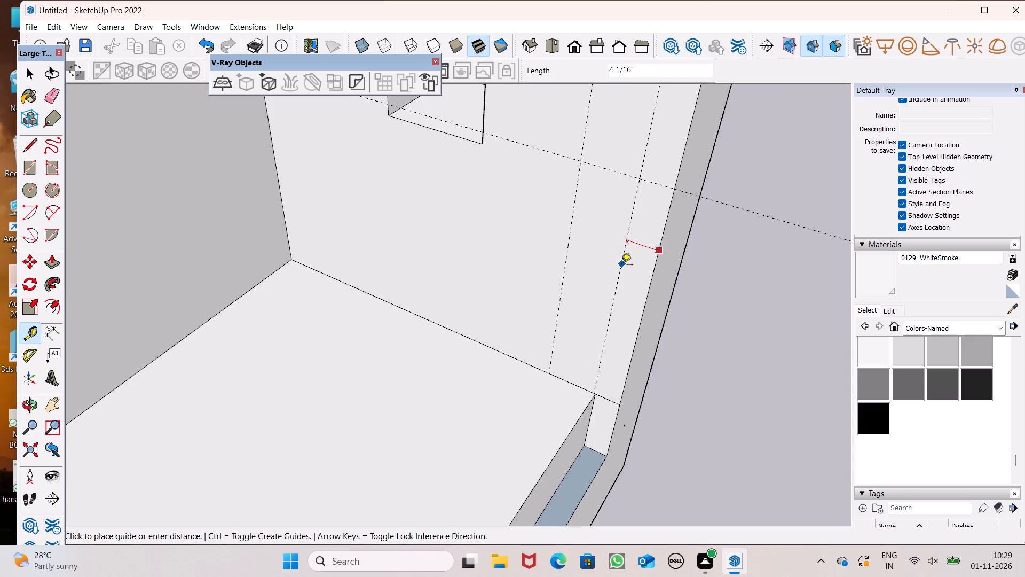
drag(621, 266, 622, 263)
Draw a rectangle about 3' by 7 9/16" on the side wall's inner face, from the guide intersection down to the balcony floor corner.
scroll(613, 216, down, 6)
middle_drag(622, 259, 601, 266)
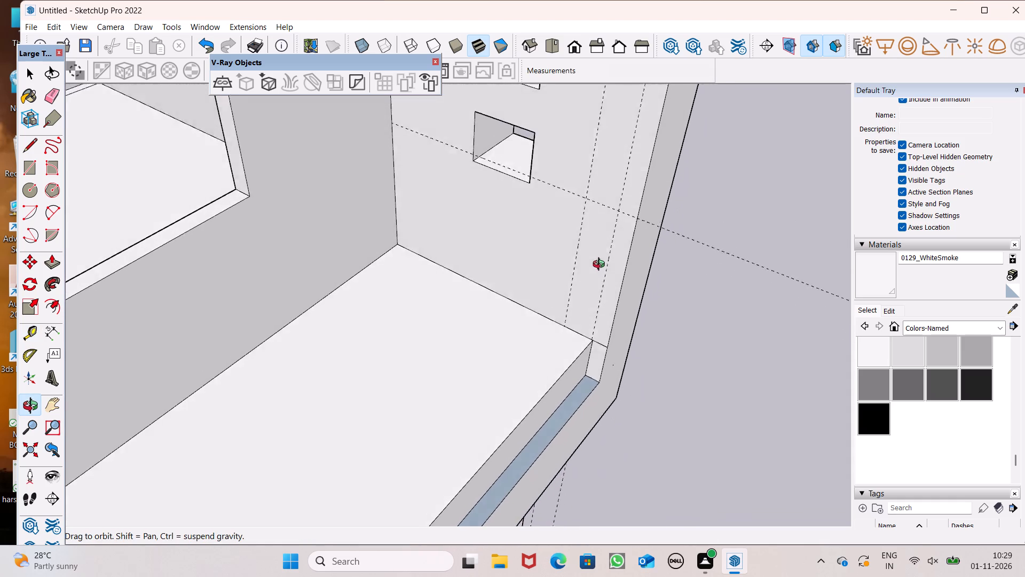
middle_drag(601, 266, 618, 249)
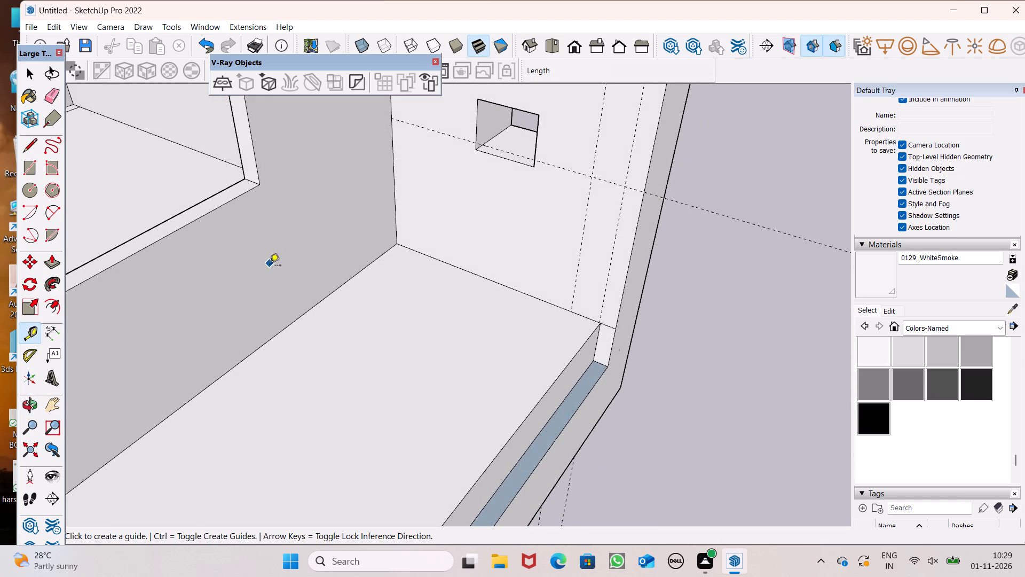
scroll(446, 330, down, 2)
middle_drag(452, 328, 491, 302)
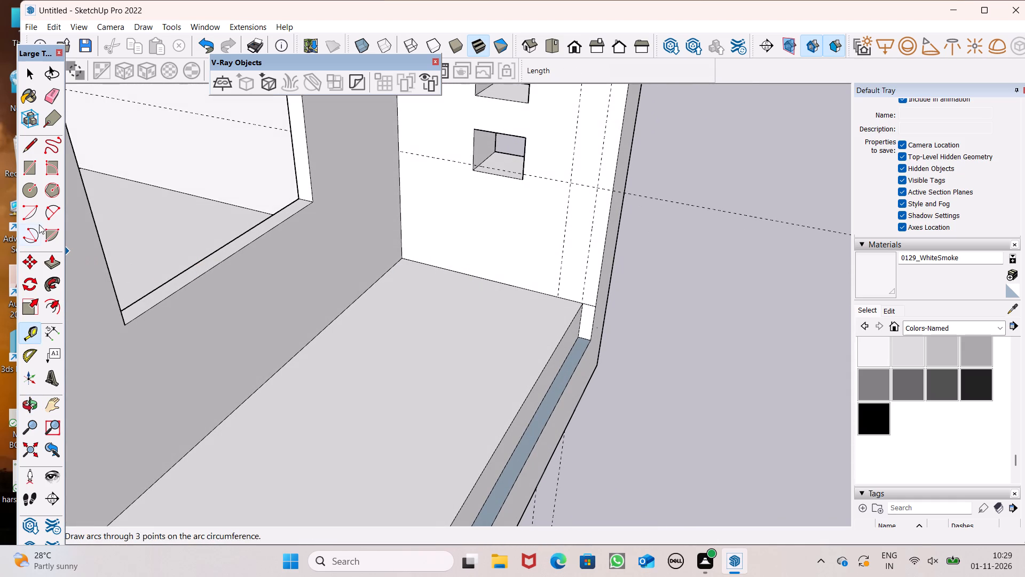
click(26, 166)
scroll(536, 184, up, 6)
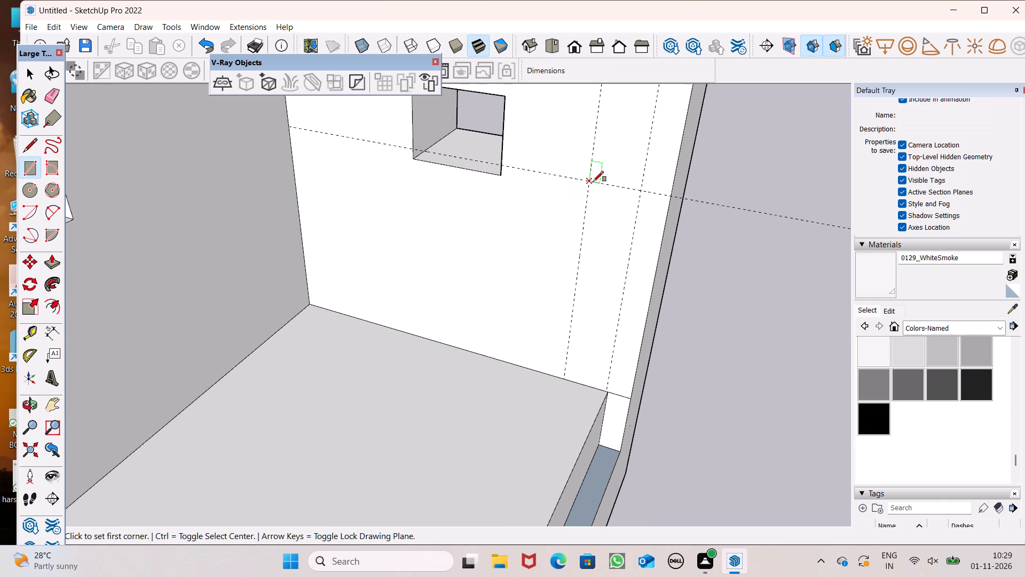
drag(590, 182, 595, 191)
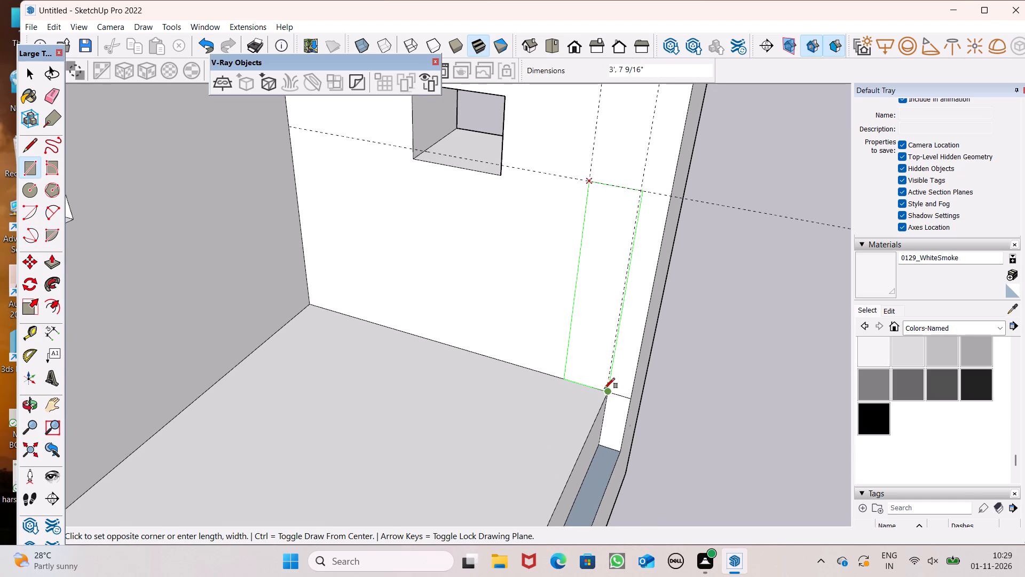
scroll(602, 389, up, 12)
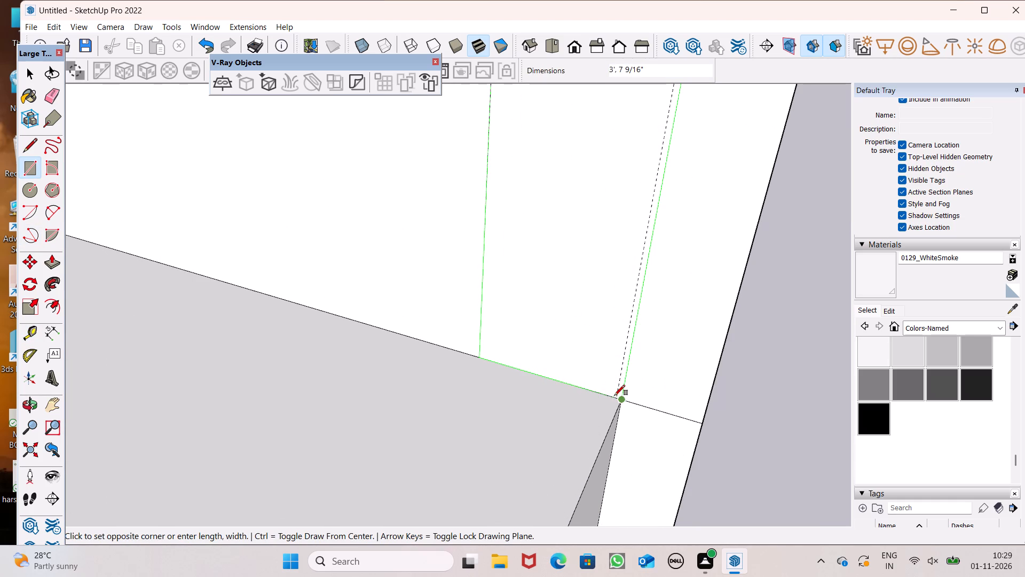
click(613, 397)
scroll(550, 371, down, 12)
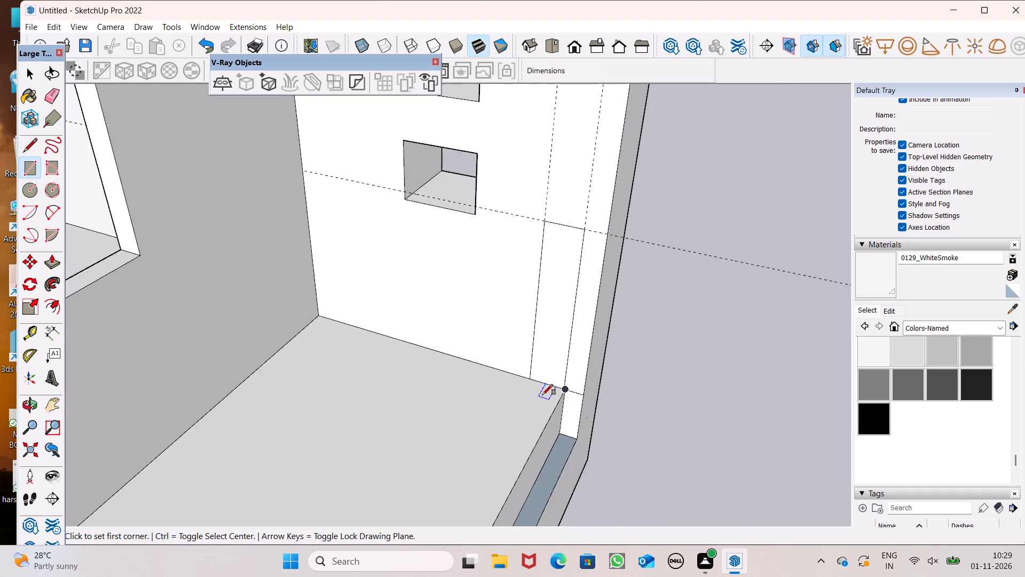
scroll(542, 395, down, 7)
middle_drag(537, 376, 529, 350)
key(space)
Erase the two vertical guide lines and the horizontal guide line around the balcony side wall.
scroll(513, 378, down, 9)
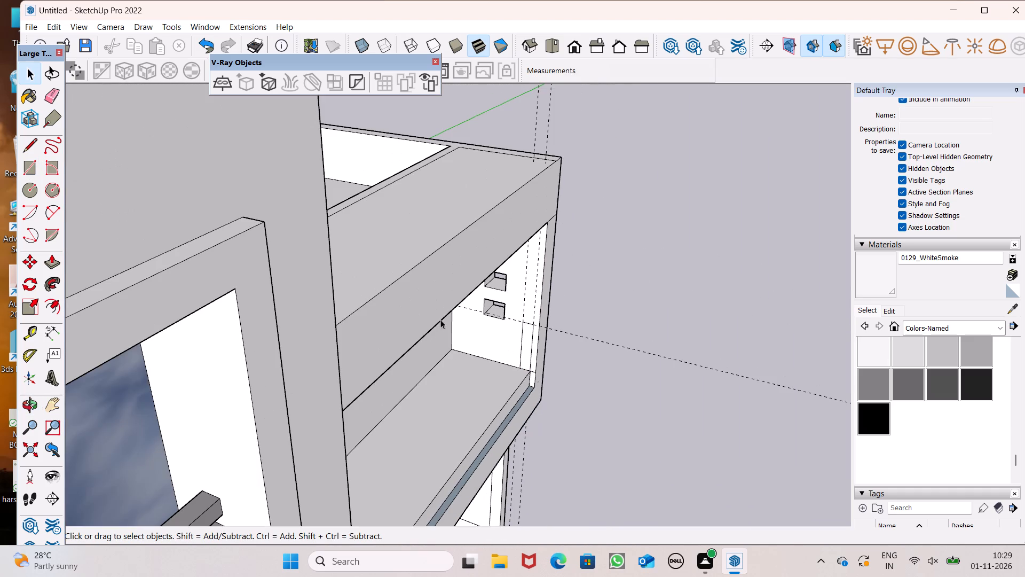
click(53, 87)
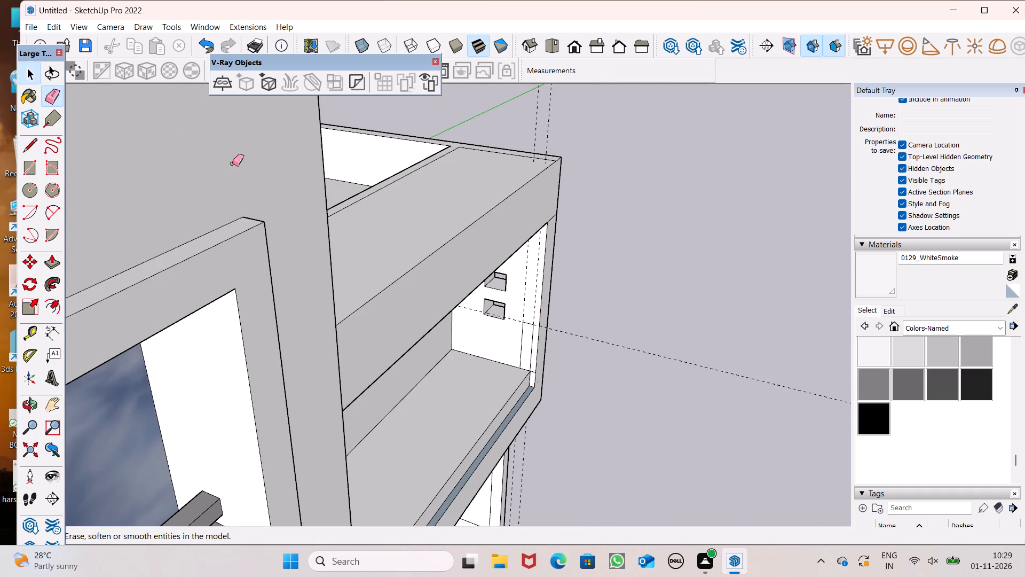
drag(535, 121, 524, 115)
drag(599, 304, 601, 333)
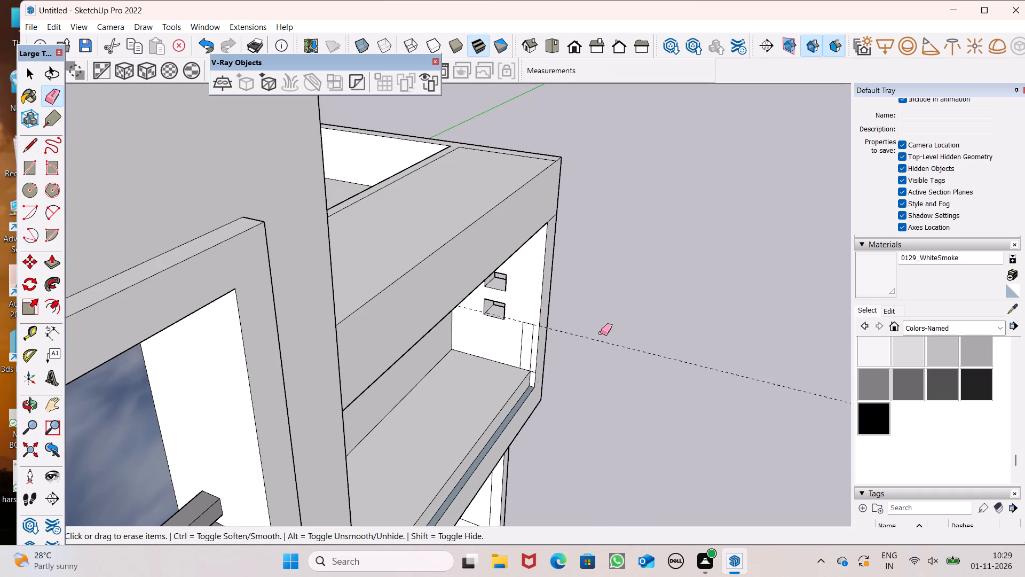
drag(601, 333, 600, 340)
drag(600, 341, 600, 350)
key(space)
Draw a line about 7 5/16" long across the tall rectangle just below its top edge, dividing off a small rail profile.
scroll(610, 230, down, 4)
middle_drag(618, 292, 596, 246)
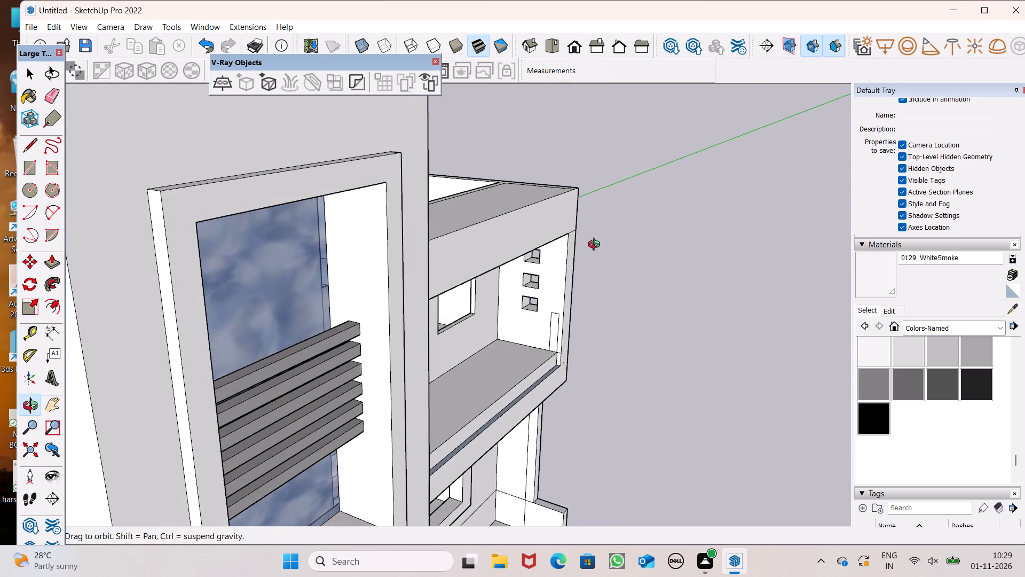
middle_drag(596, 246, 597, 245)
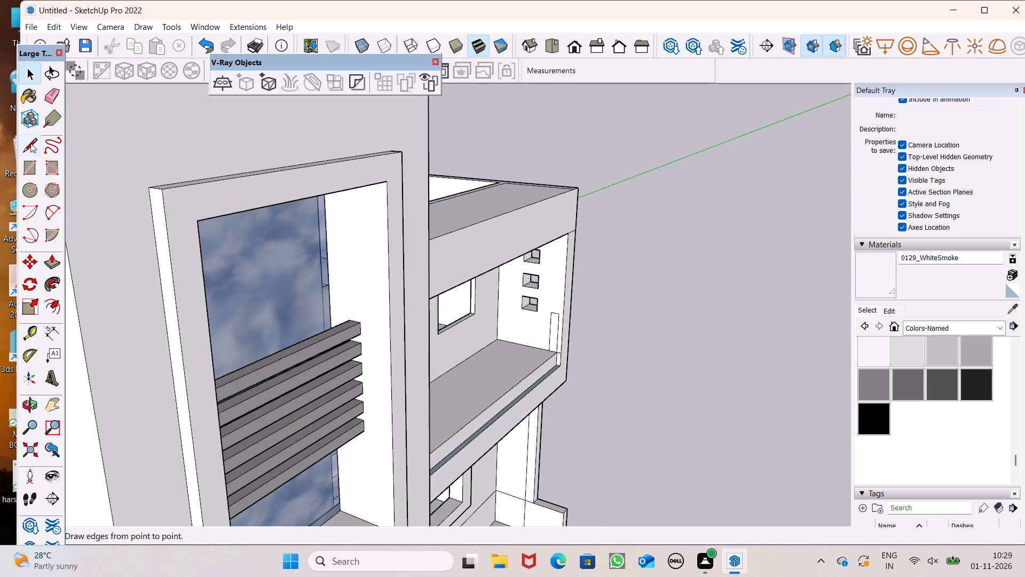
click(30, 143)
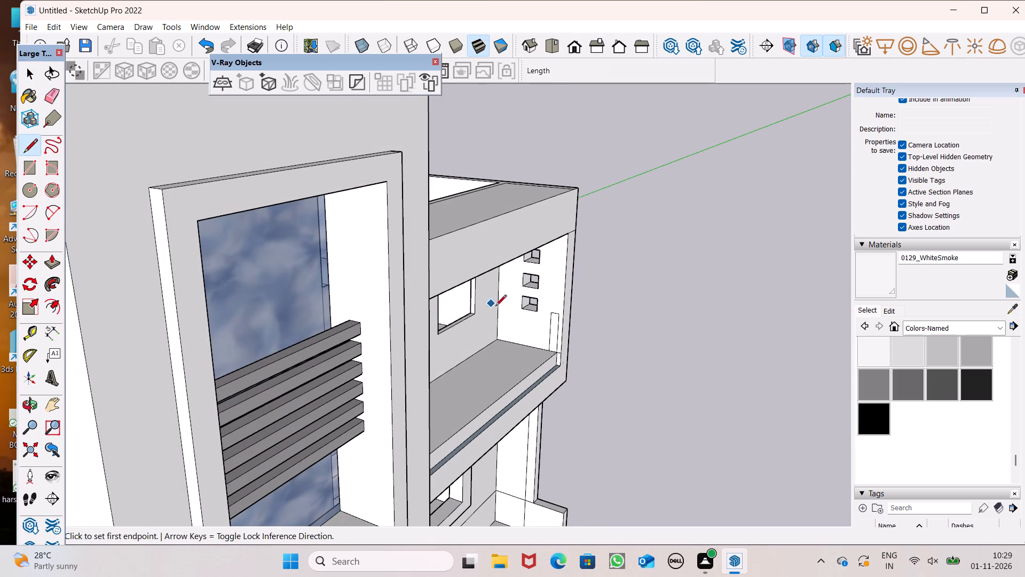
scroll(513, 328, up, 7)
scroll(576, 350, up, 2)
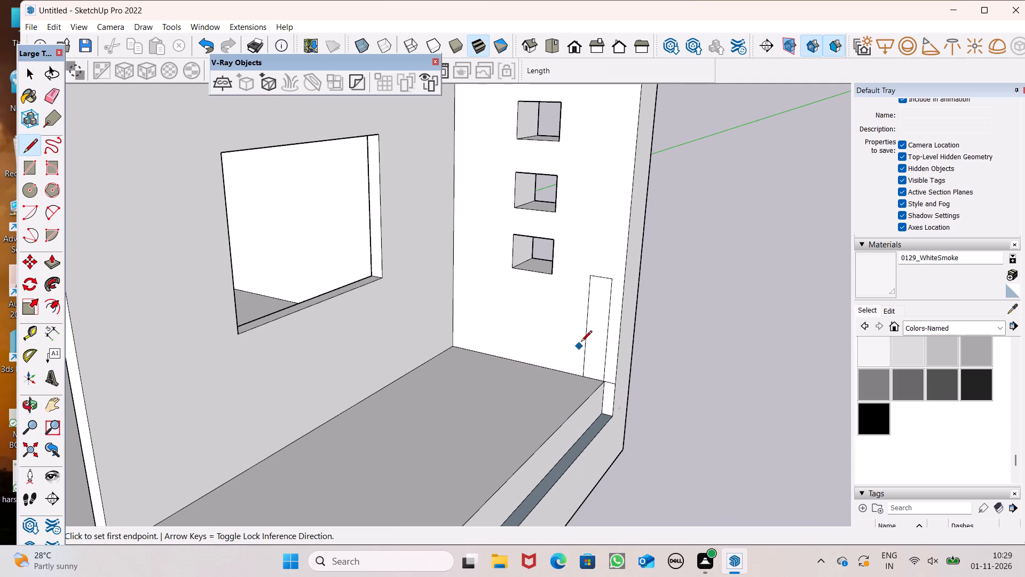
scroll(582, 340, up, 4)
scroll(603, 259, up, 7)
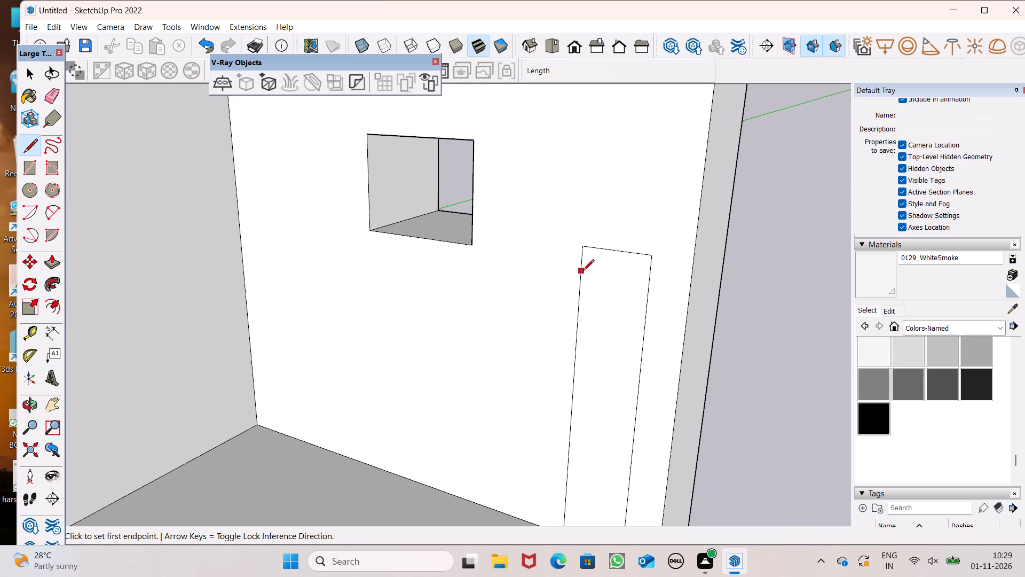
click(583, 275)
click(649, 285)
key(space)
Paint the small rail profile at the top of the tall rectangle with the Metal Seamed material.
scroll(649, 231, down, 15)
middle_drag(652, 258, 607, 269)
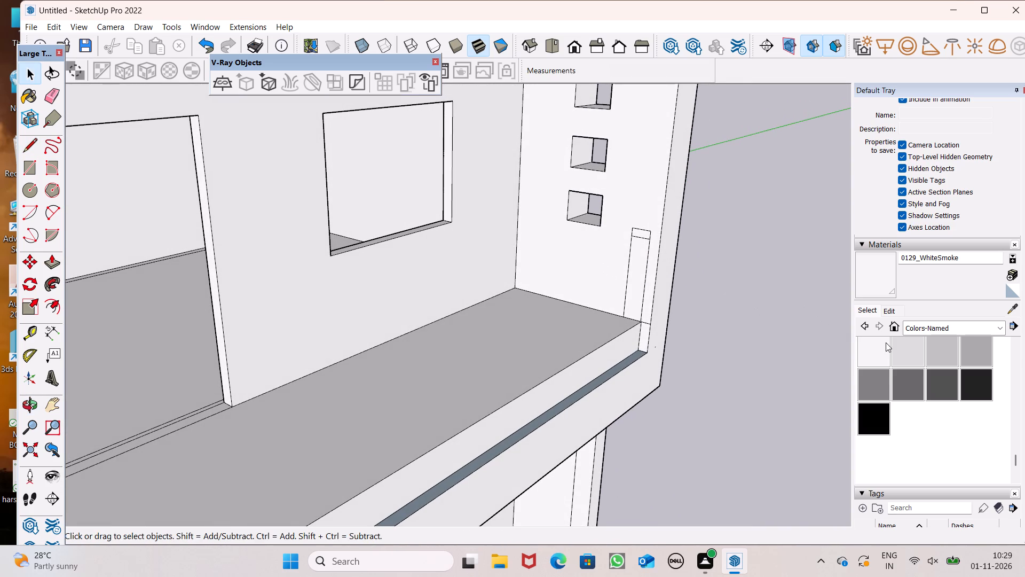
click(879, 380)
scroll(657, 259, up, 5)
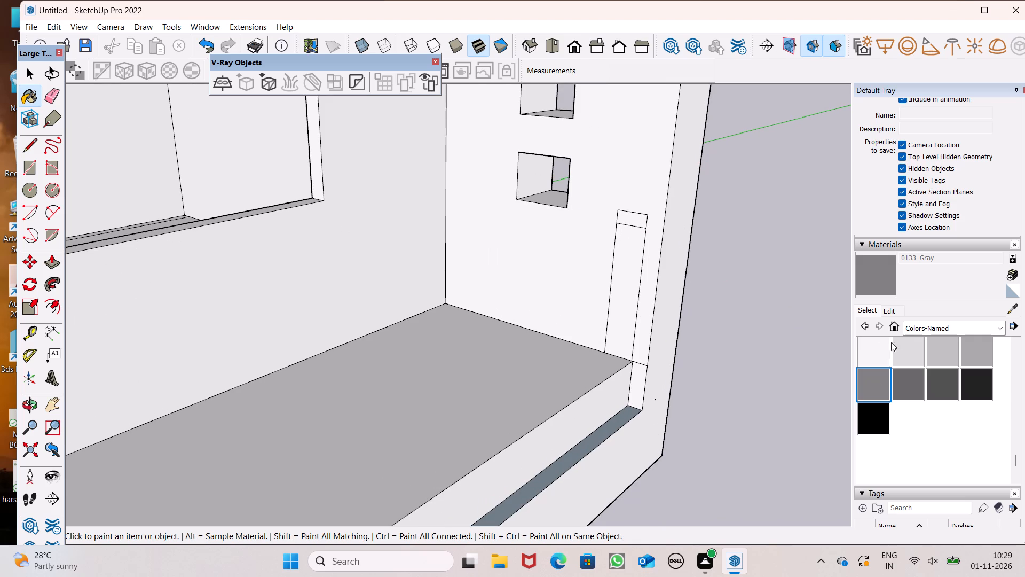
click(912, 326)
click(943, 414)
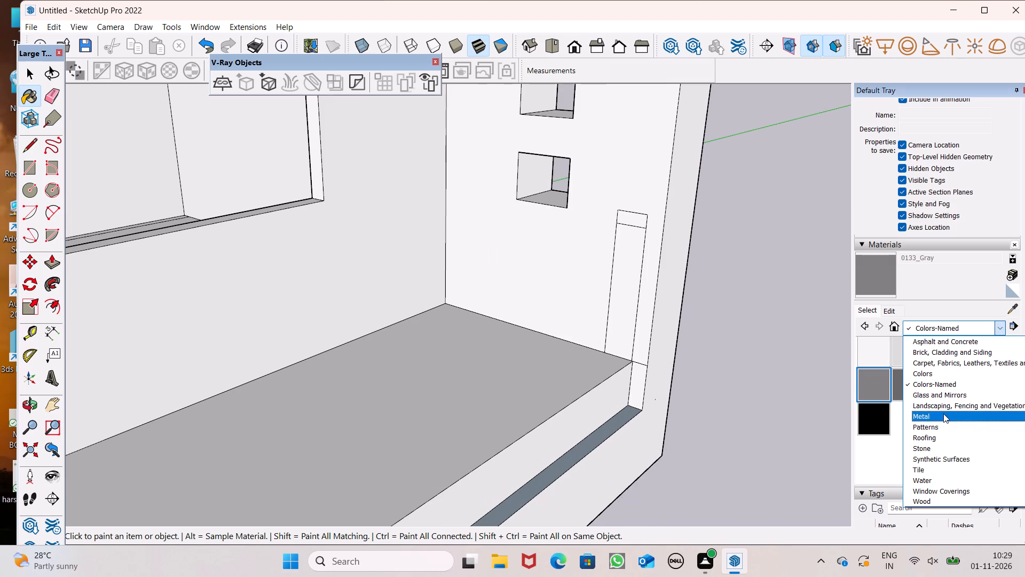
click(943, 394)
scroll(697, 250, up, 5)
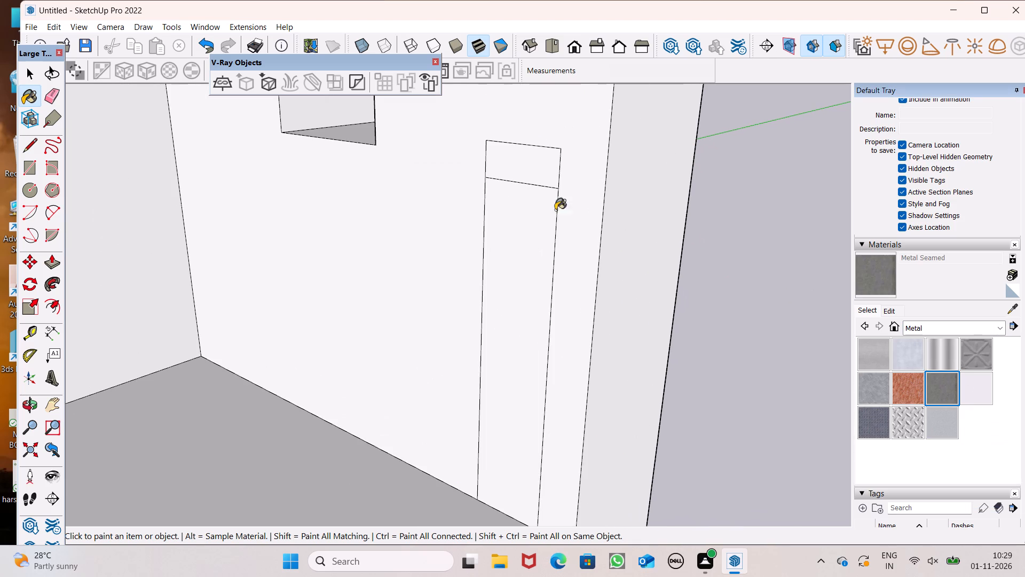
click(541, 172)
scroll(662, 195, down, 4)
middle_drag(747, 249, 703, 295)
scroll(757, 223, down, 6)
key(space)
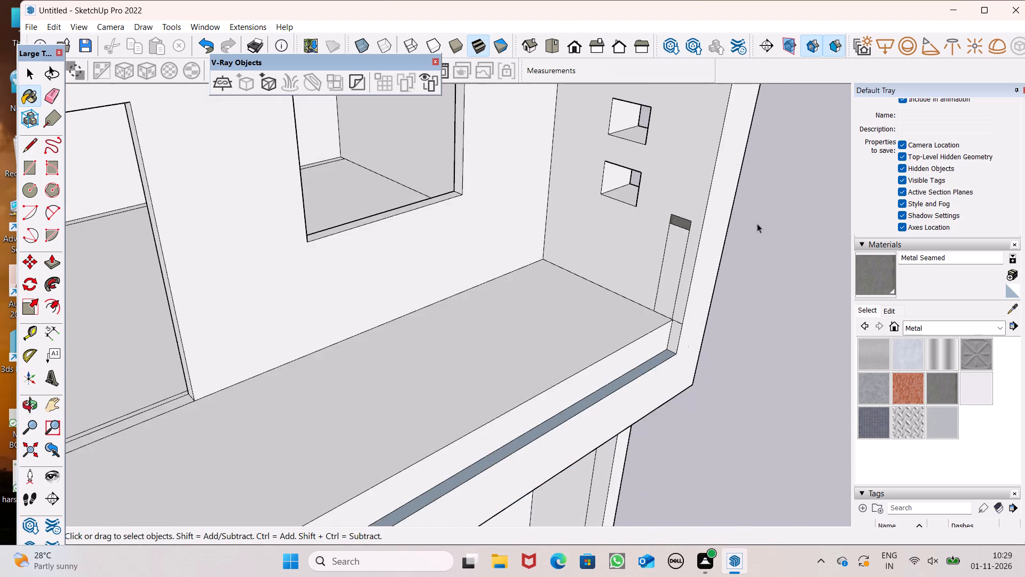
Push/Pull the grey rail profile from the side wall across the balcony's length to the tower wall, forming the handrail.
scroll(757, 223, down, 7)
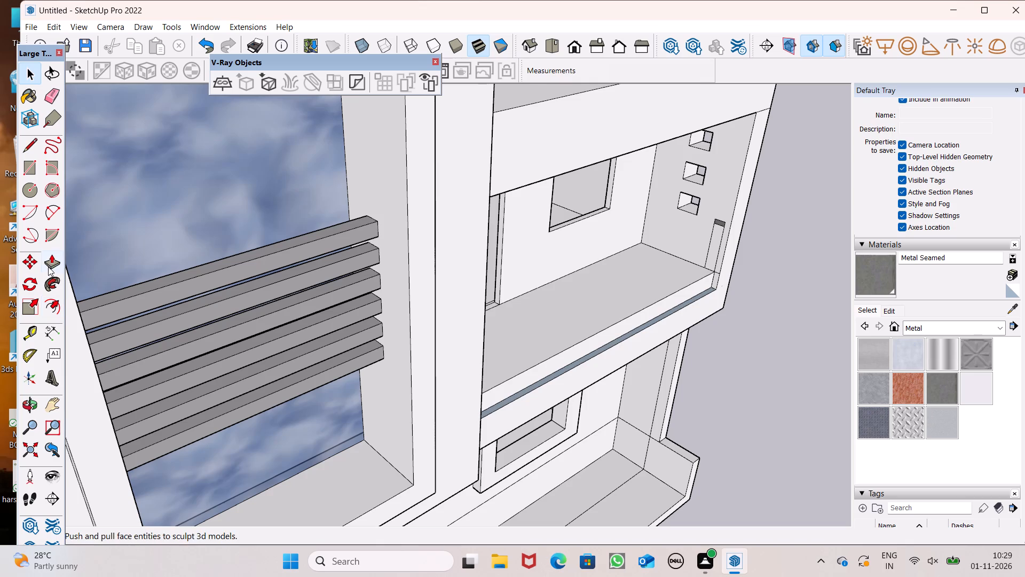
drag(48, 267, 57, 269)
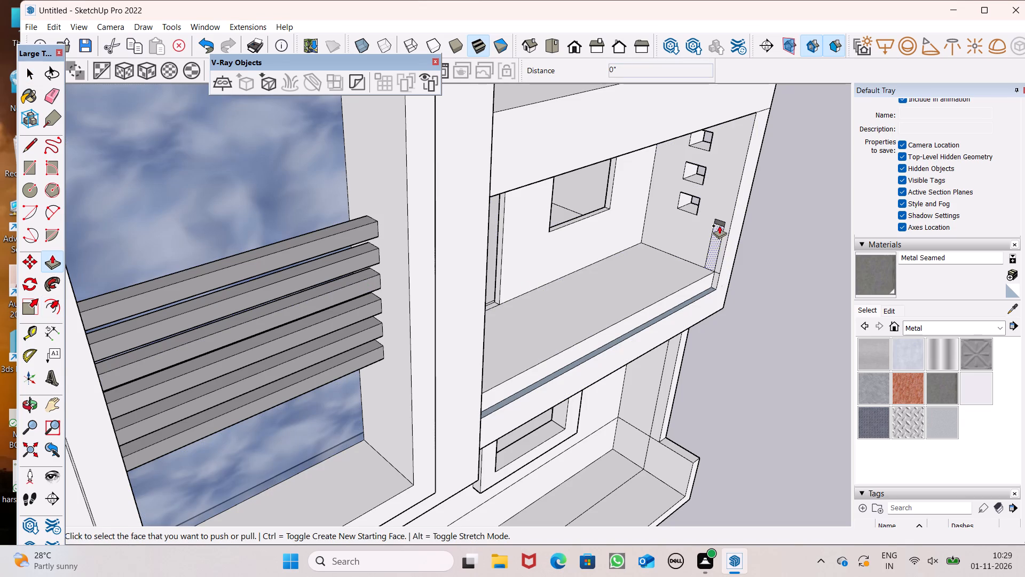
drag(719, 223, 494, 305)
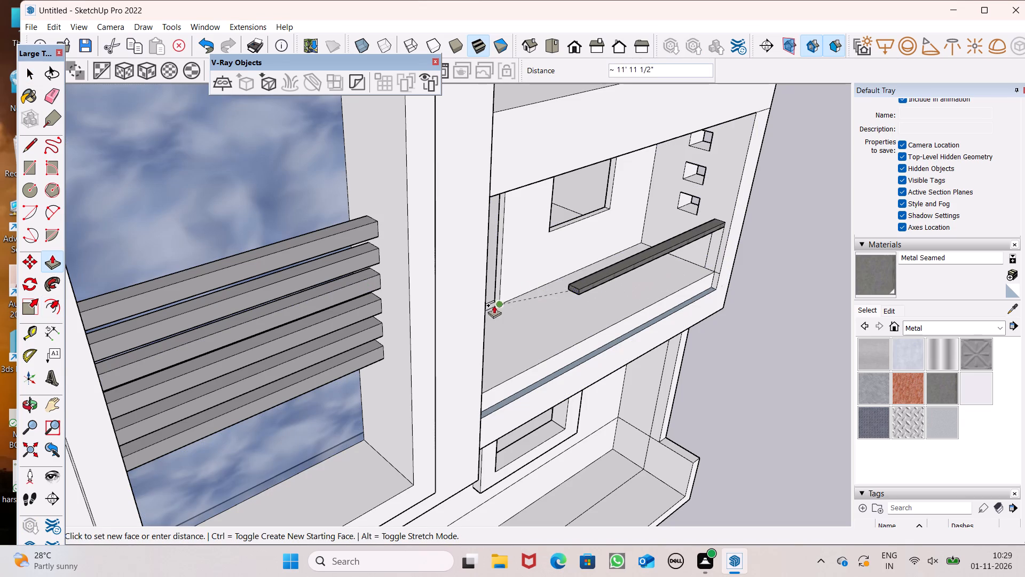
drag(494, 305, 486, 309)
middle_drag(586, 338, 470, 234)
key(space)
Examine the balcony handrail and the whole front facade from several angles.
scroll(525, 293, down, 3)
middle_drag(528, 309, 597, 284)
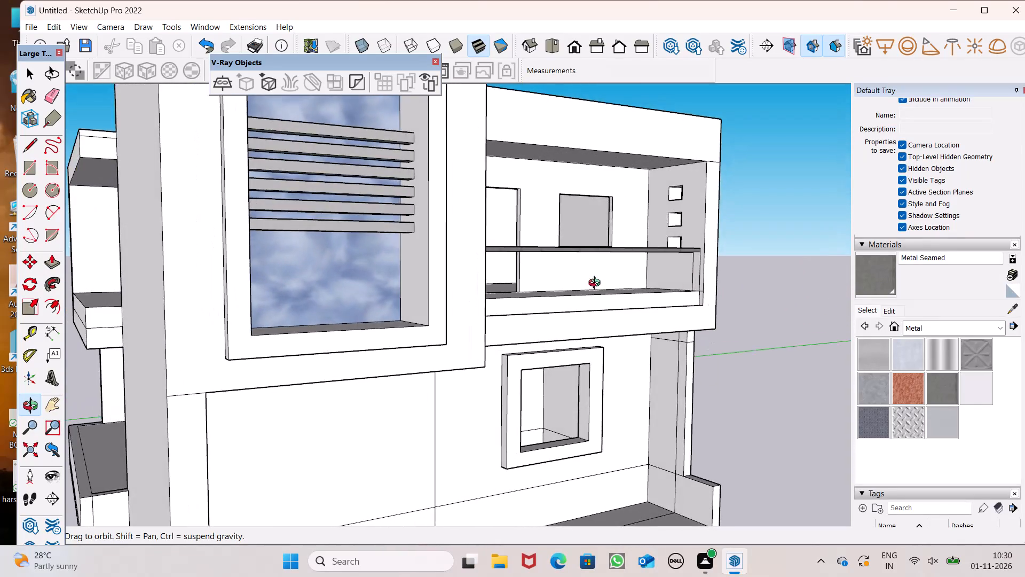
middle_drag(597, 284, 346, 320)
scroll(437, 276, down, 5)
middle_drag(417, 292, 361, 297)
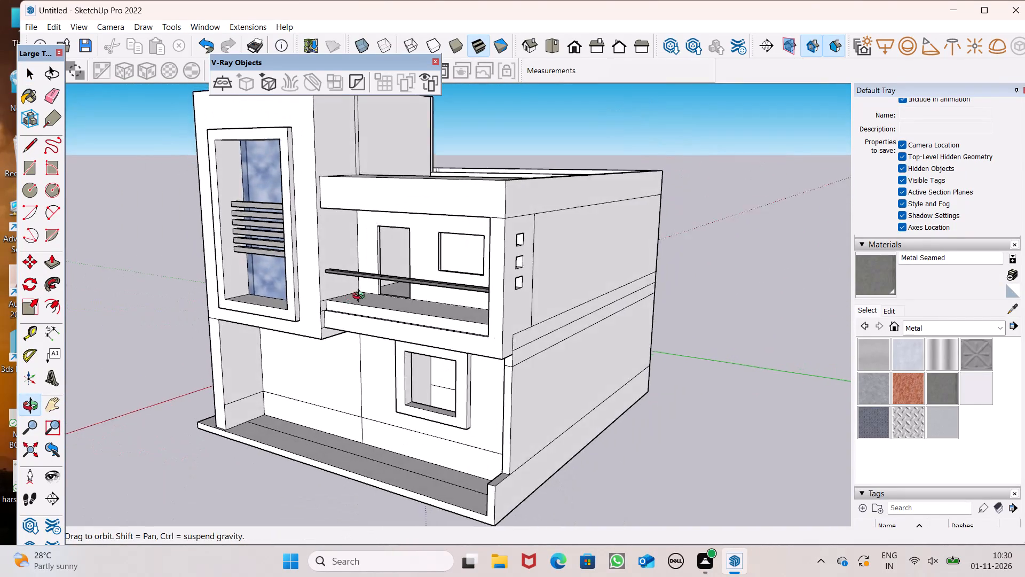
middle_drag(361, 297, 399, 293)
scroll(500, 262, down, 3)
middle_drag(484, 279, 622, 295)
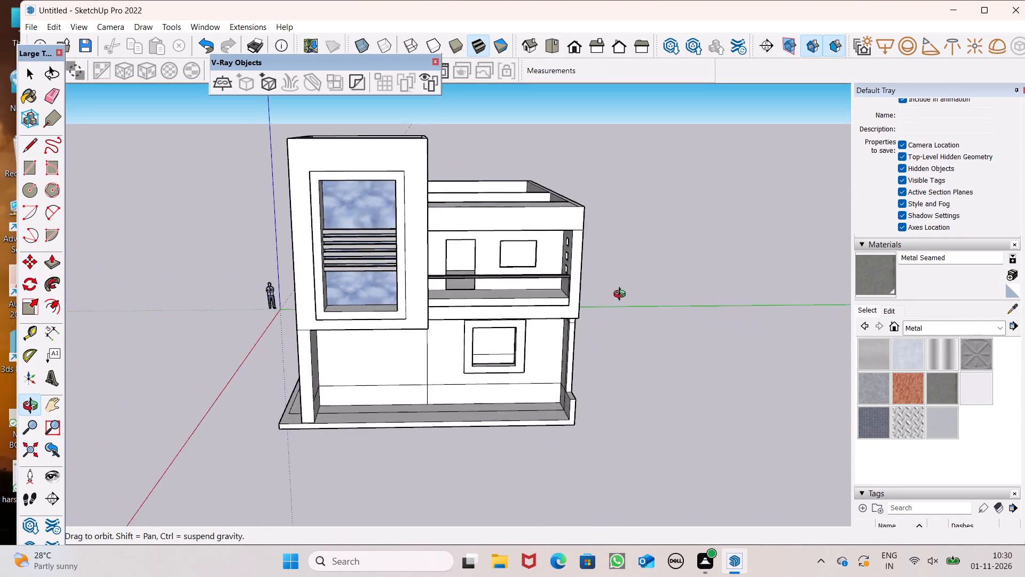
middle_drag(622, 295, 842, 270)
scroll(663, 239, up, 7)
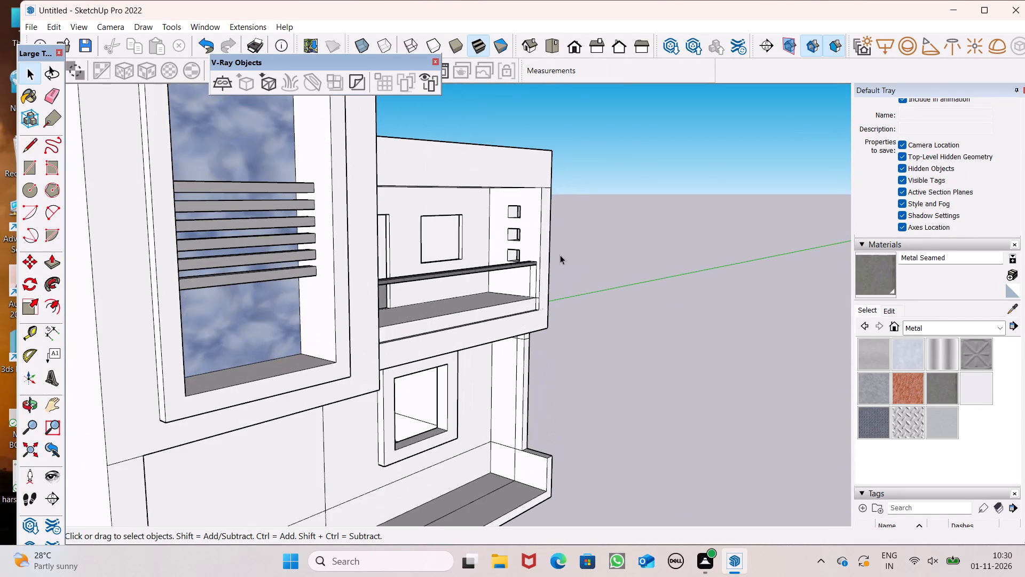
Draw a small rectangle about 3 15/16" by 2 7/16" on the side wall, near the bottom of the tall rectangle under the handrail.
scroll(558, 255, up, 8)
middle_drag(538, 279, 624, 238)
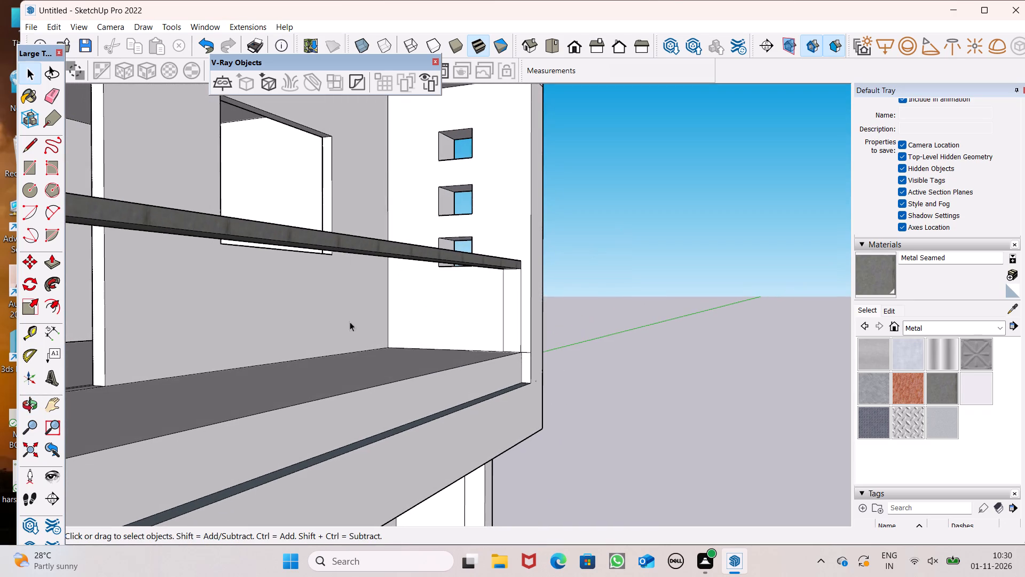
click(29, 174)
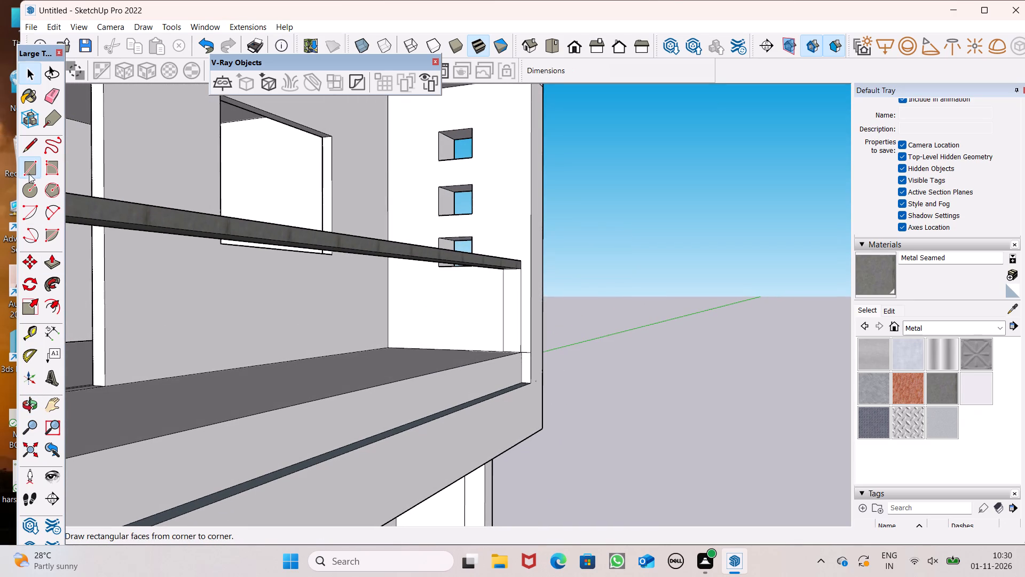
scroll(546, 296, up, 6)
scroll(475, 298, down, 3)
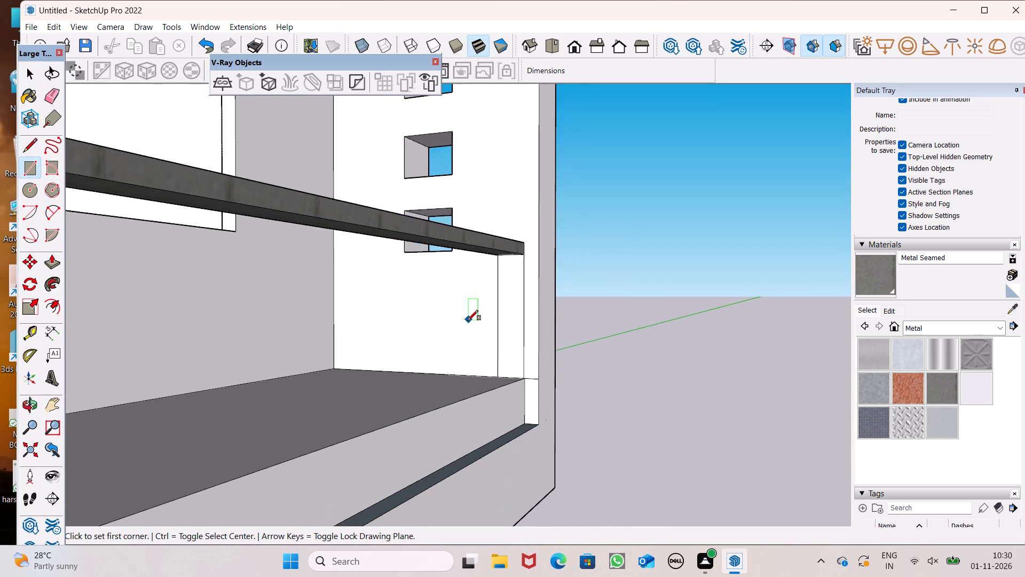
middle_drag(465, 321, 502, 331)
scroll(501, 351, up, 12)
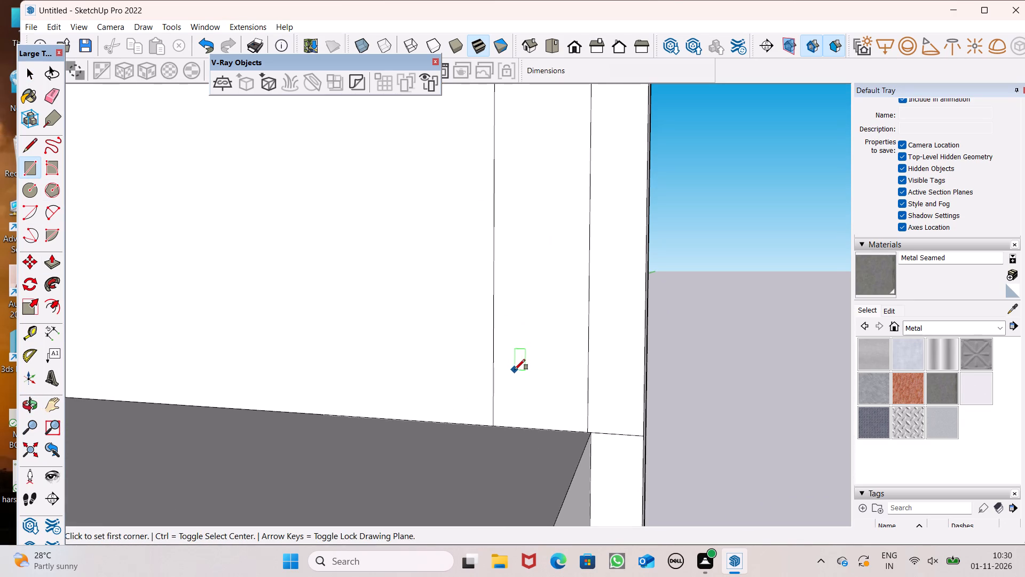
click(514, 363)
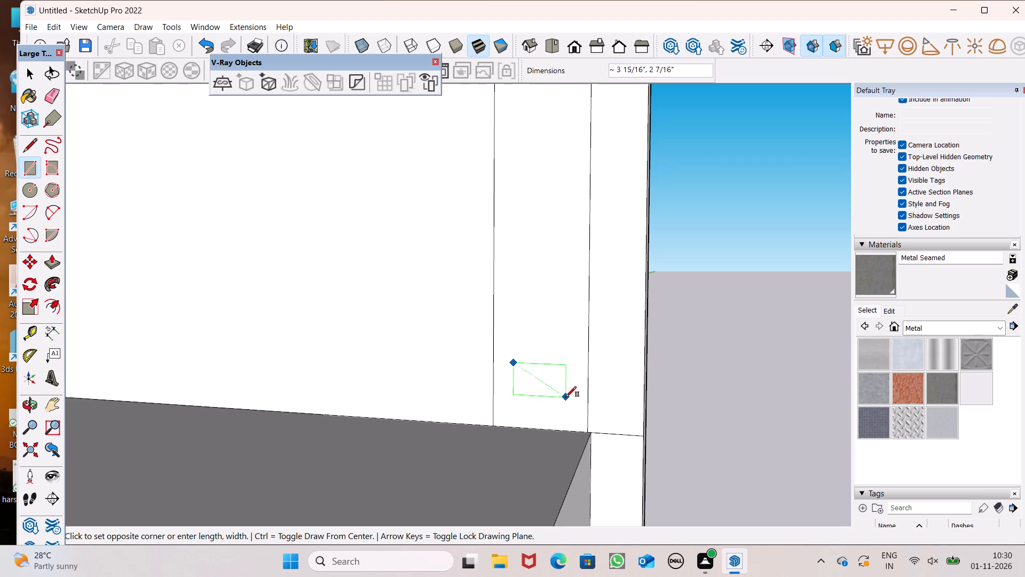
click(566, 397)
Copy the small rectangle straight up about 4 1/2" and repeat the copy 5 times to form a vertical column.
key(space)
double_click(540, 377)
key(m)
key(Return)
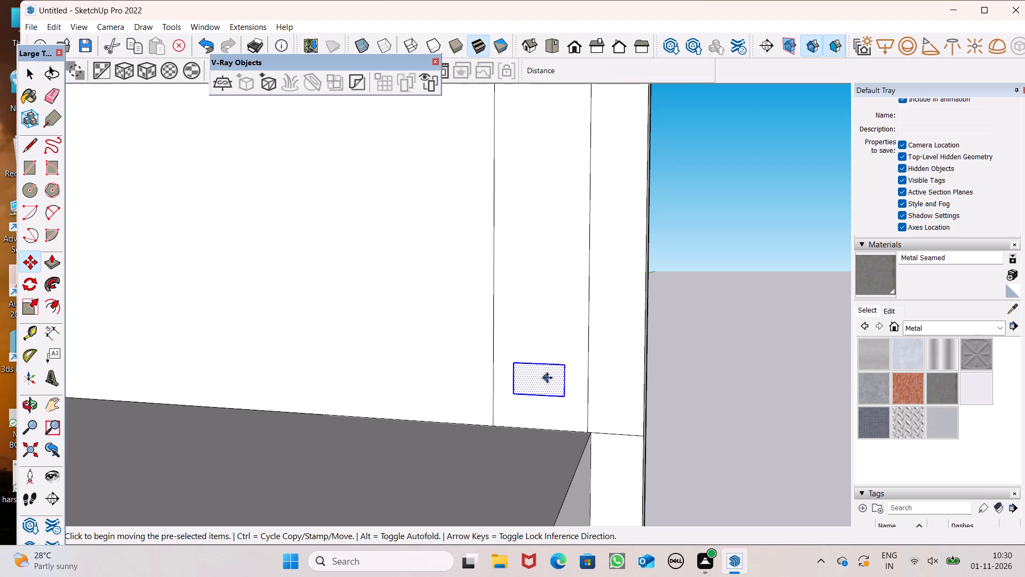
drag(550, 380, 556, 323)
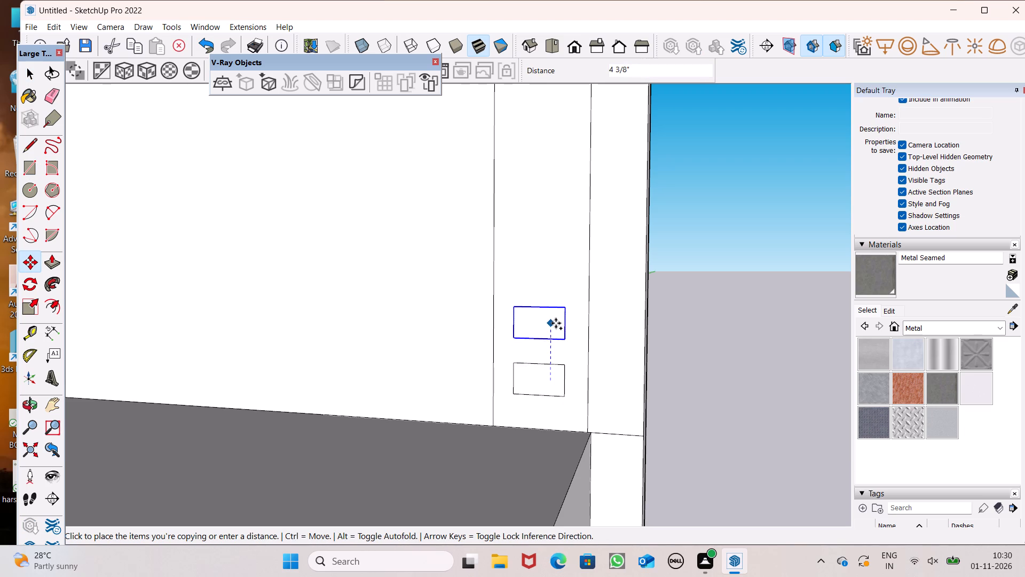
drag(556, 323, 556, 322)
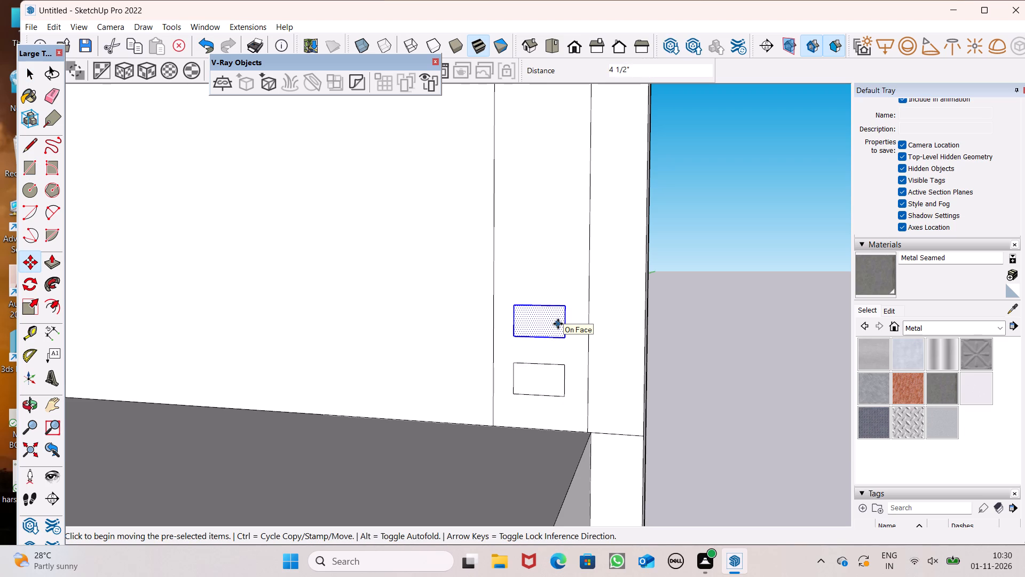
key(shift+asterisk)
key(5)
key(Return)
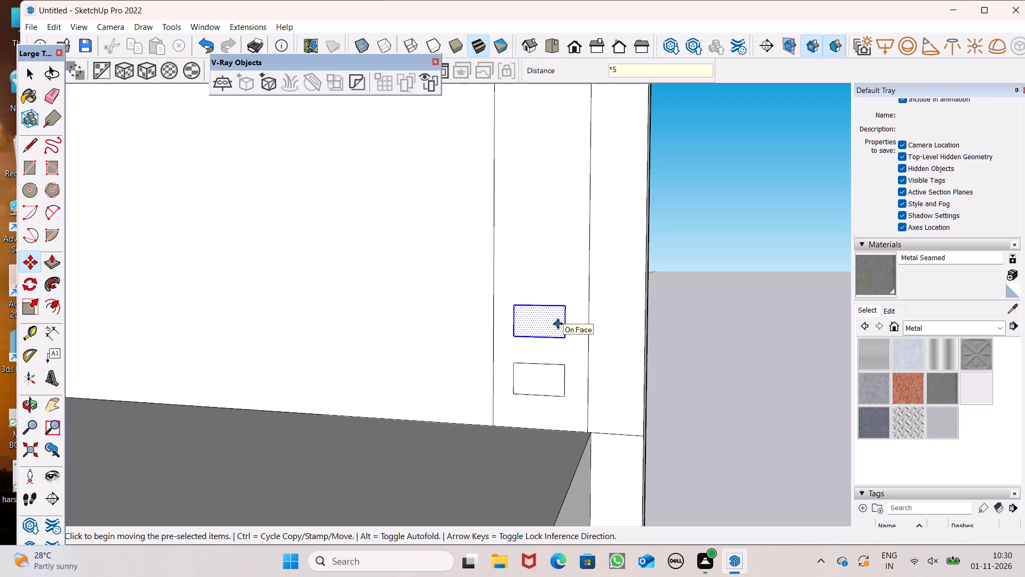
key(space)
Copy the topmost small rectangle about 4 1/8" straight up into the gap beneath the handrail.
scroll(561, 316, down, 9)
middle_drag(541, 305, 532, 320)
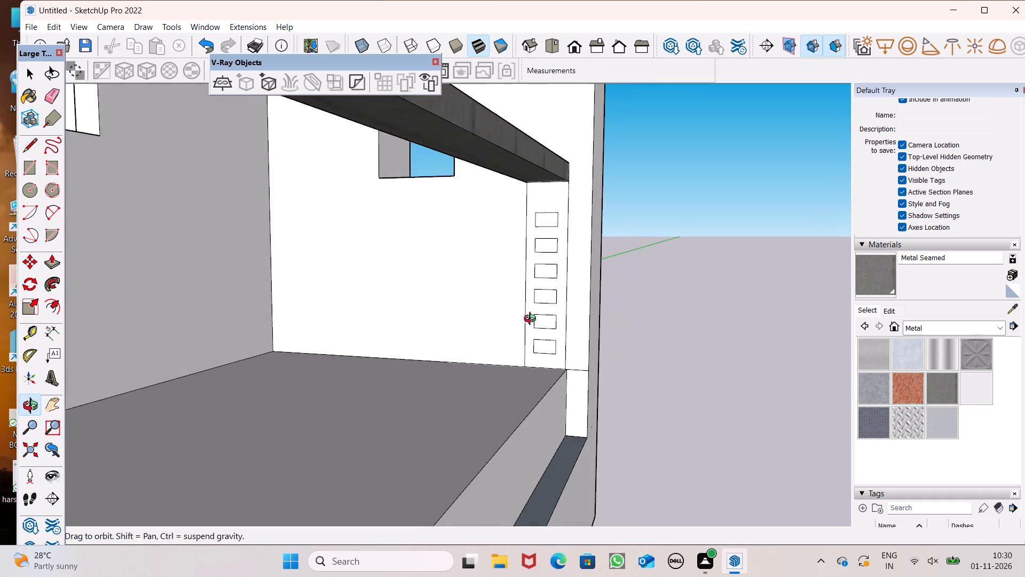
middle_drag(532, 320, 529, 326)
scroll(542, 304, up, 1)
scroll(635, 193, up, 2)
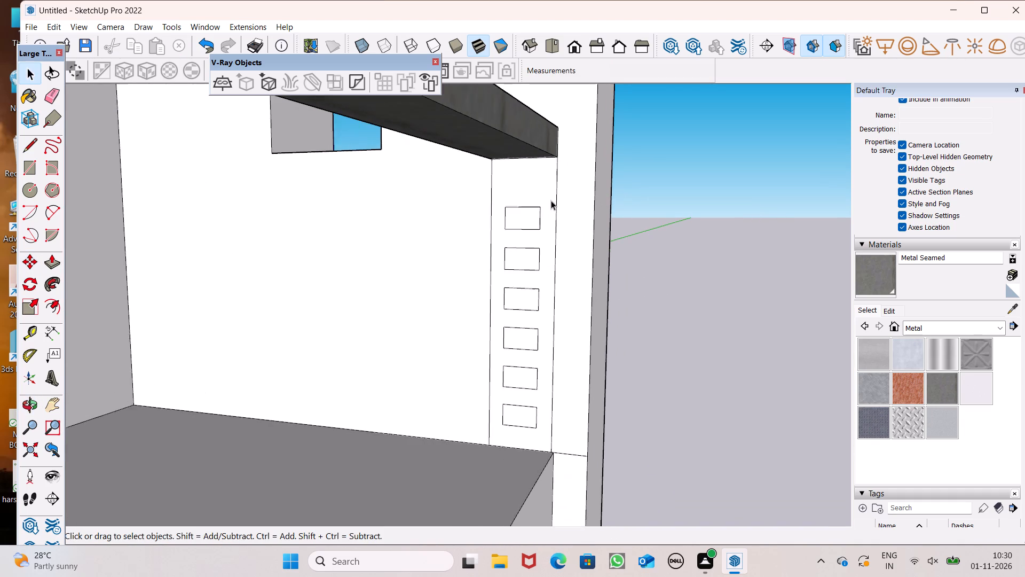
scroll(551, 200, up, 2)
scroll(574, 220, down, 2)
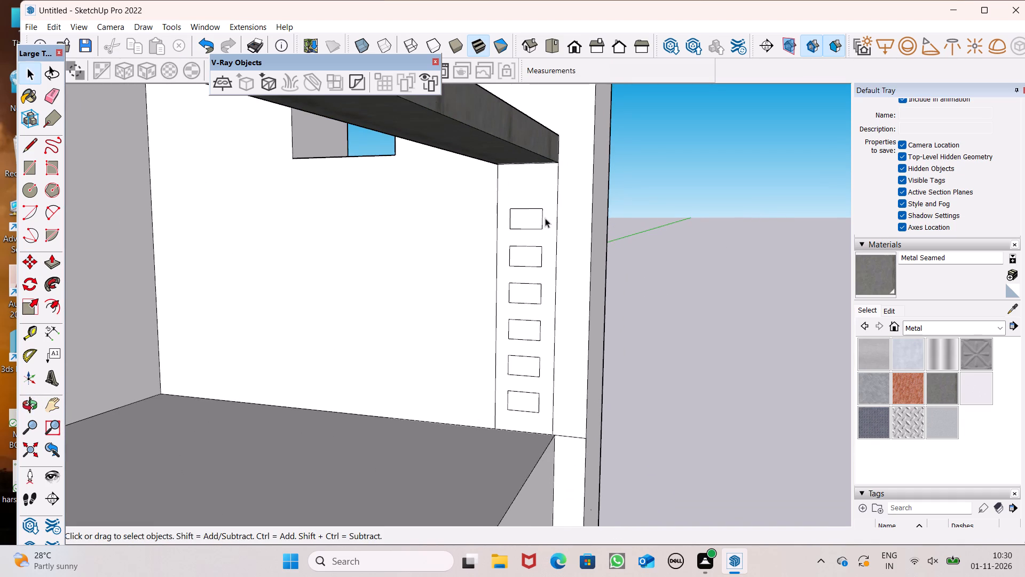
middle_drag(545, 218, 562, 211)
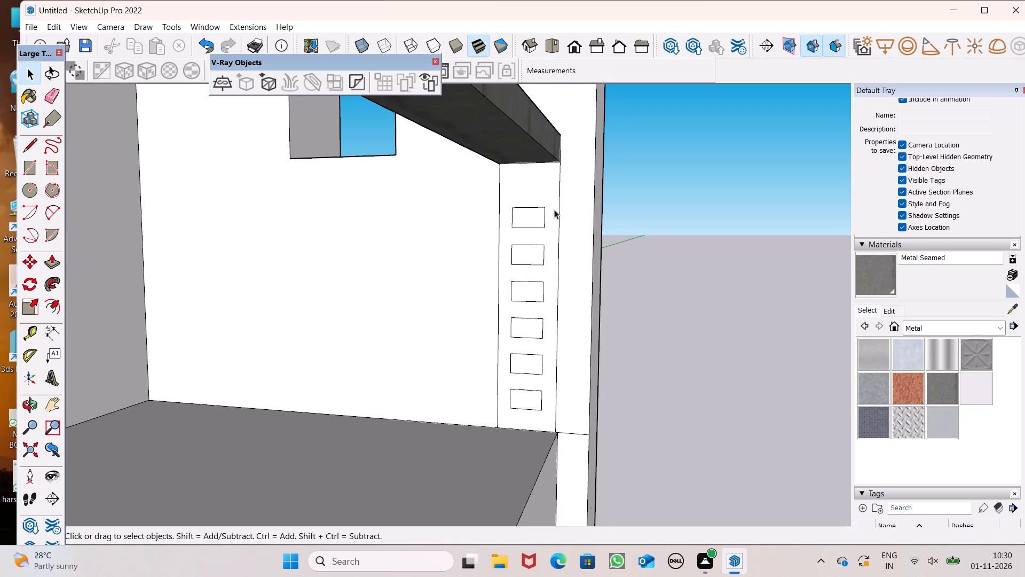
scroll(635, 226, down, 1)
scroll(531, 205, up, 6)
scroll(541, 209, down, 1)
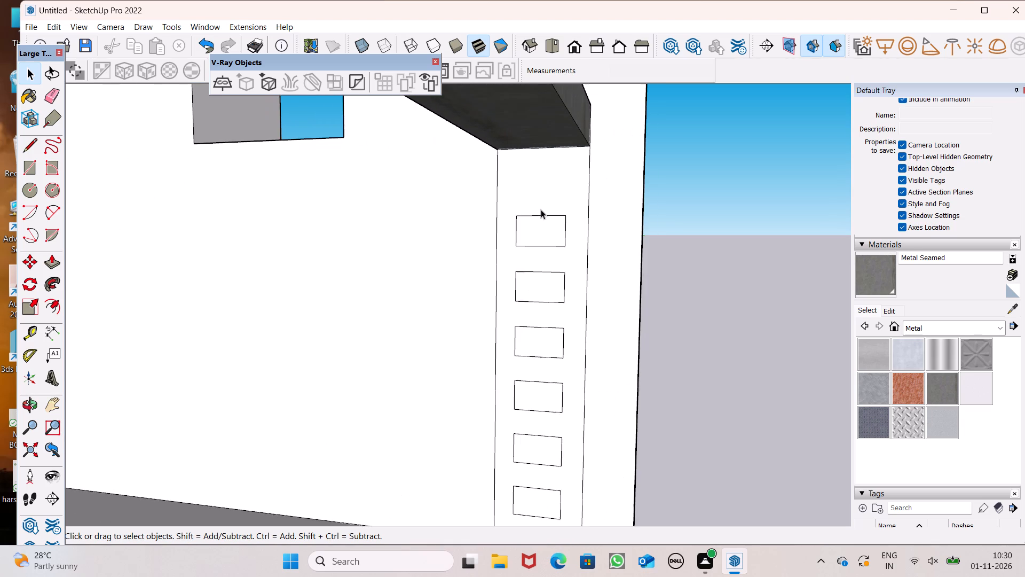
scroll(498, 193, up, 6)
double_click(556, 282)
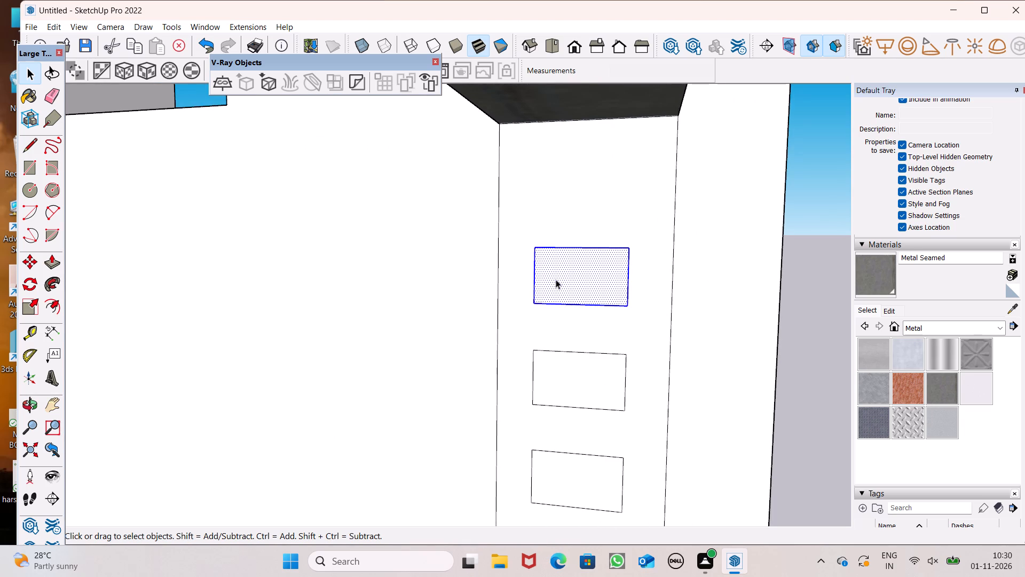
key(m)
key(Return)
ctrl+drag(562, 275, 564, 232)
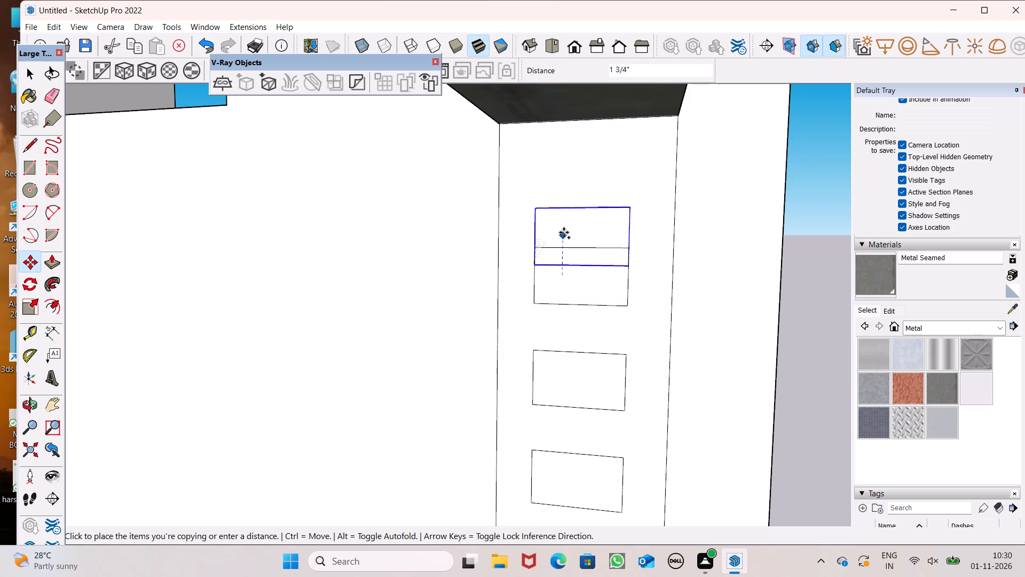
ctrl+drag(564, 232, 566, 182)
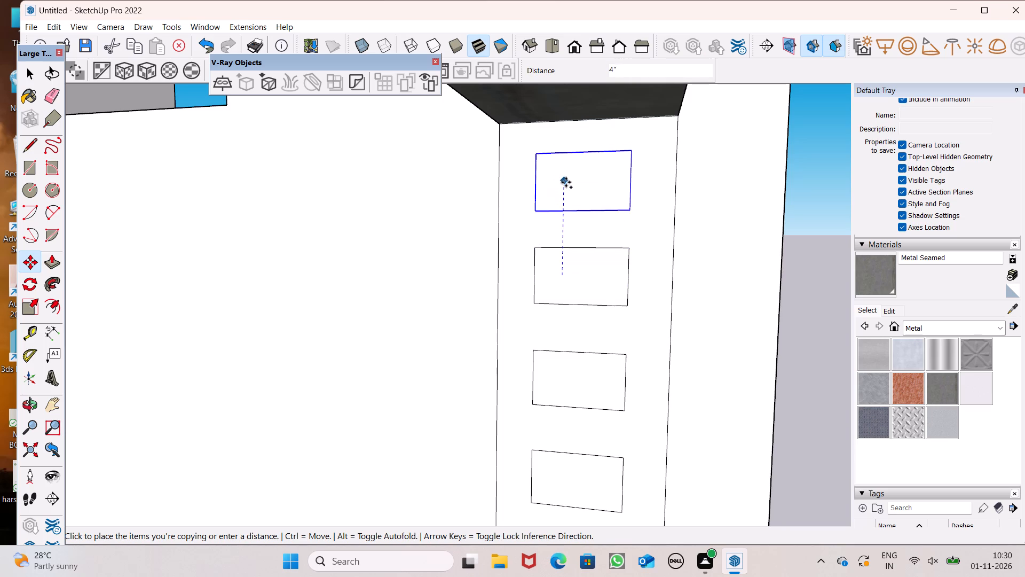
ctrl+drag(566, 182, 567, 178)
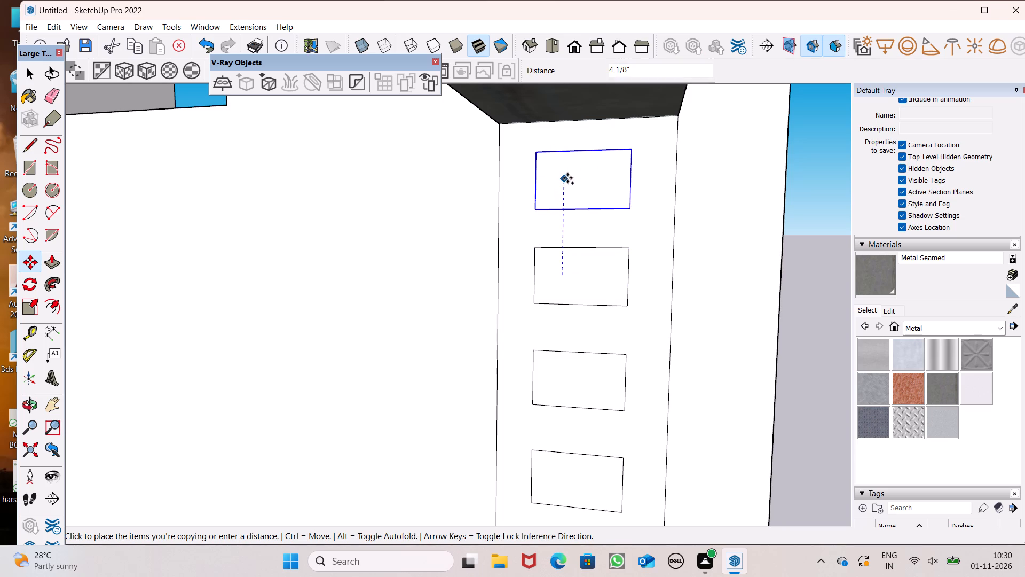
ctrl+drag(567, 178, 567, 177)
scroll(565, 177, down, 5)
key(space)
click(740, 222)
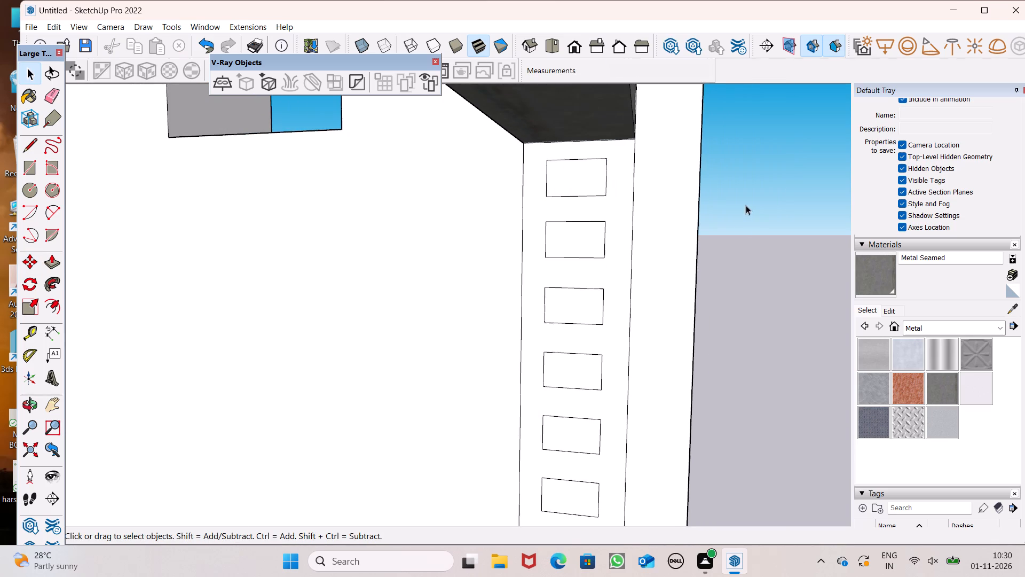
Paint all seven small rectangles in the column below the handrail with the Metal Seamed material.
scroll(746, 205, down, 1)
click(880, 269)
click(593, 186)
click(596, 237)
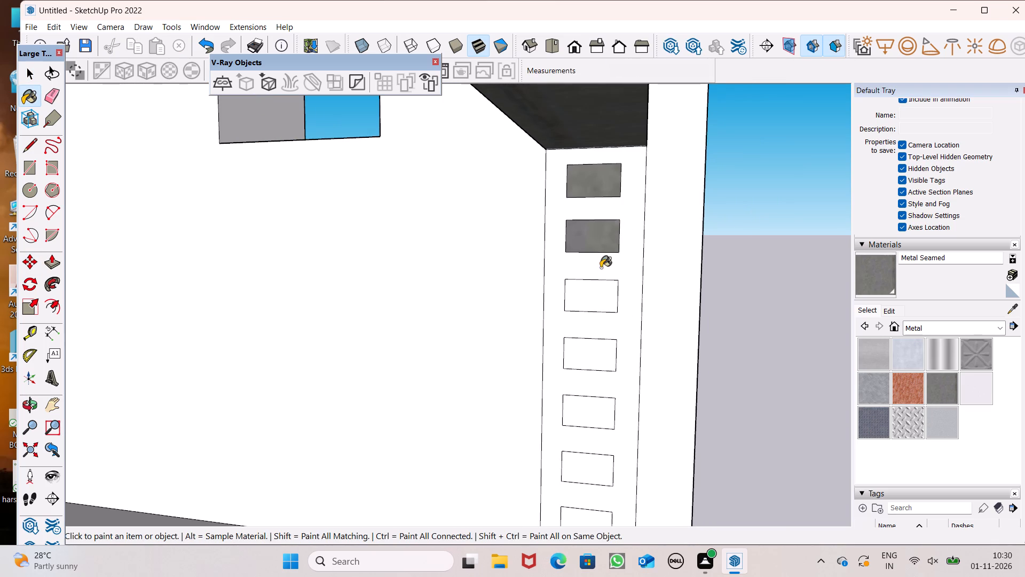
click(595, 298)
scroll(573, 213, down, 6)
scroll(564, 282, up, 7)
click(582, 301)
click(598, 371)
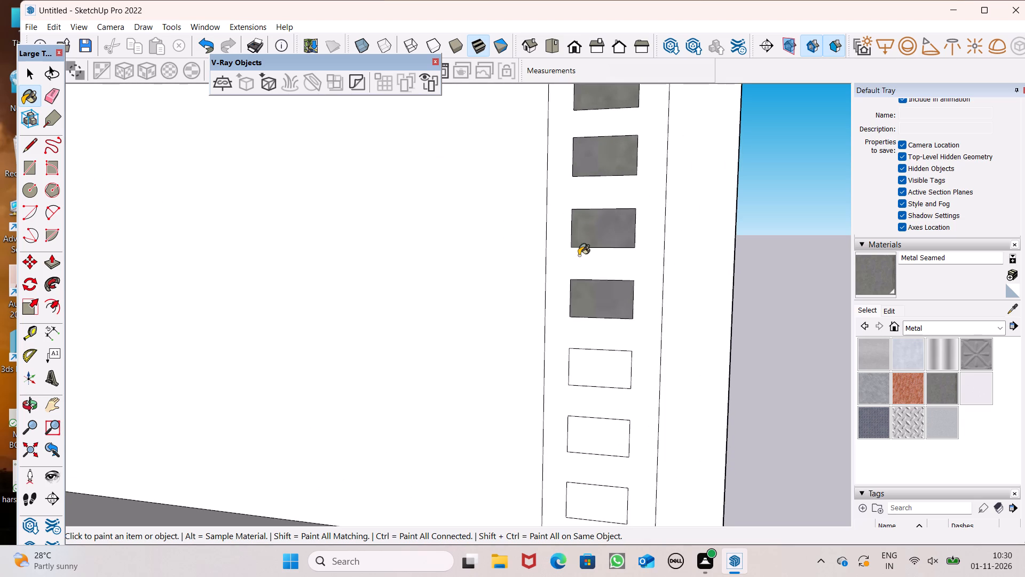
scroll(579, 255, down, 6)
scroll(592, 360, up, 7)
drag(593, 352, 597, 362)
click(597, 431)
scroll(589, 345, down, 9)
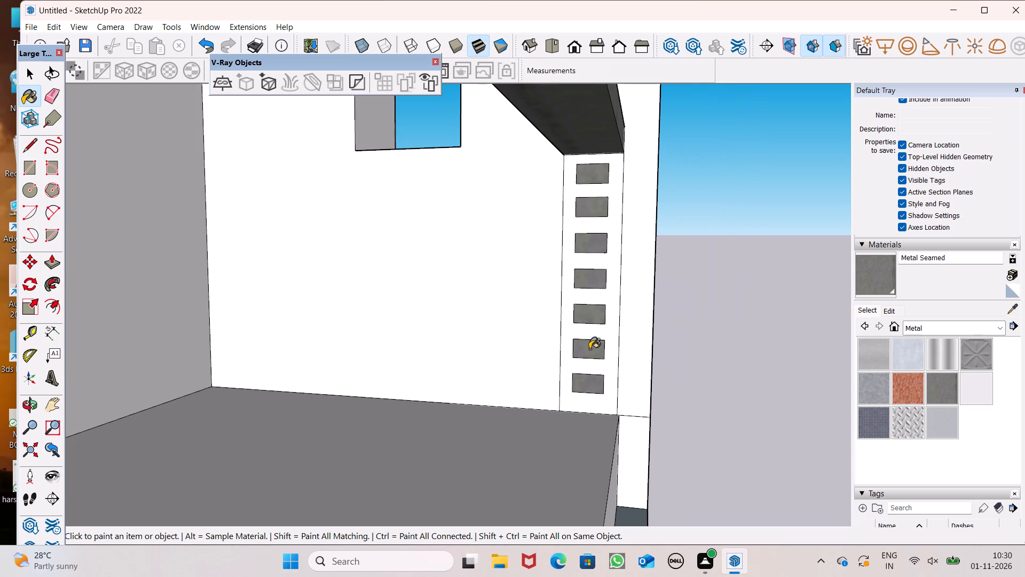
key(space)
Push/Pull the top two small grey rectangles 18' 6 13/16" across the balcony to the tower wall as railing bars.
scroll(615, 319, down, 5)
middle_drag(752, 362, 680, 391)
scroll(703, 271, down, 5)
scroll(683, 316, up, 1)
middle_drag(683, 316, 687, 269)
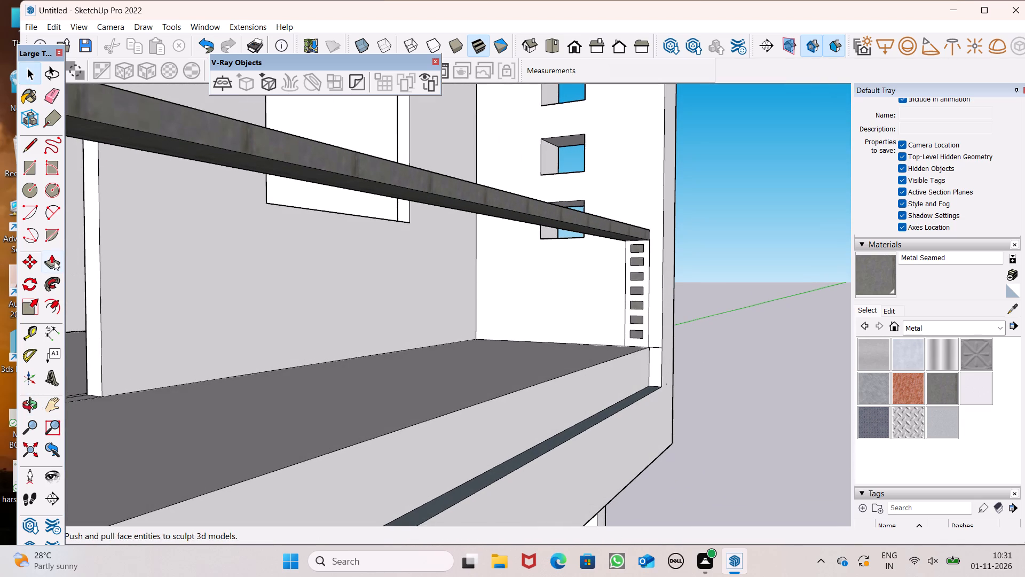
click(50, 259)
scroll(530, 153, down, 6)
scroll(576, 213, up, 6)
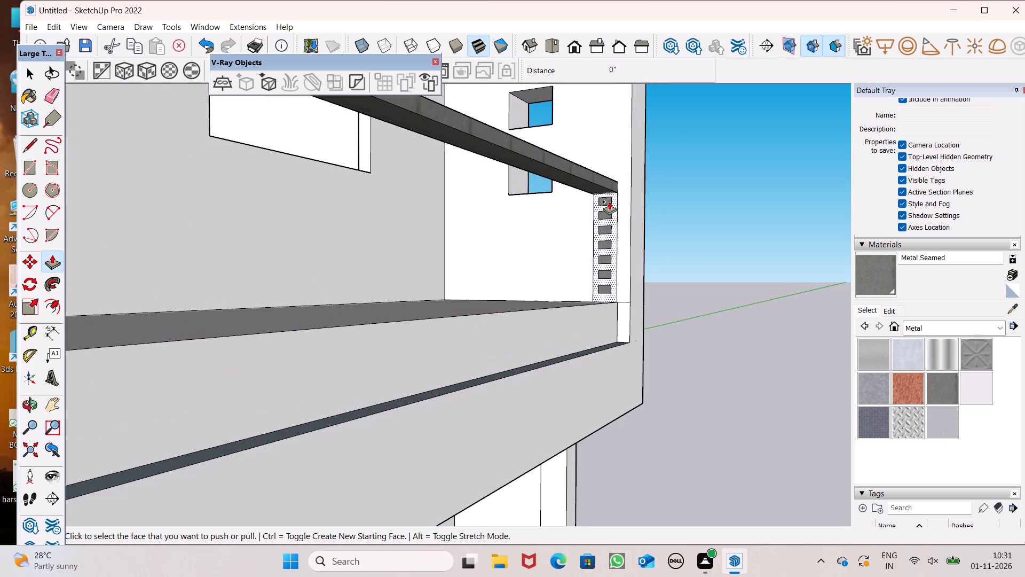
scroll(661, 166, down, 4)
middle_drag(671, 211, 625, 307)
scroll(655, 264, down, 2)
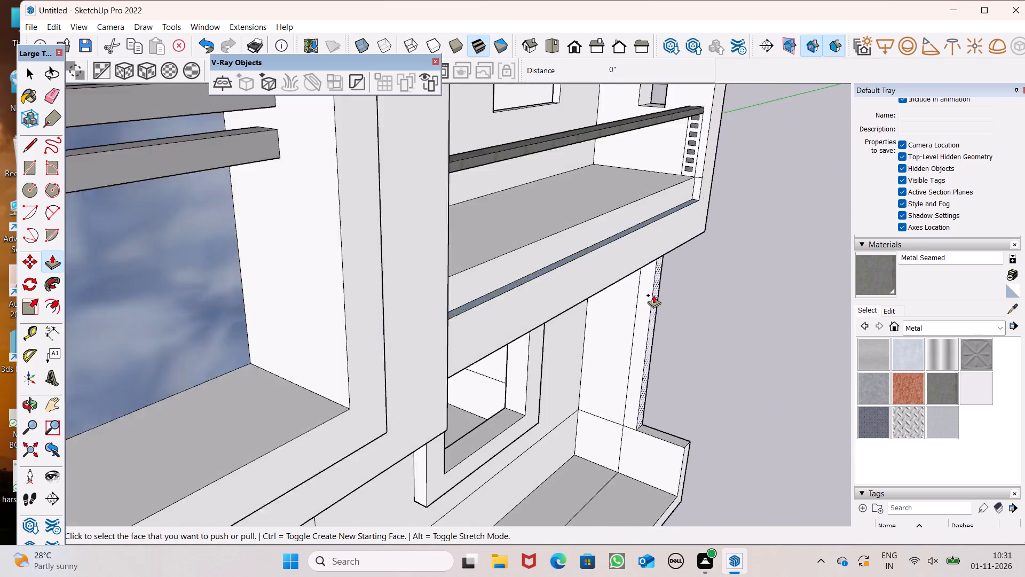
scroll(653, 295, down, 3)
middle_drag(635, 291, 567, 273)
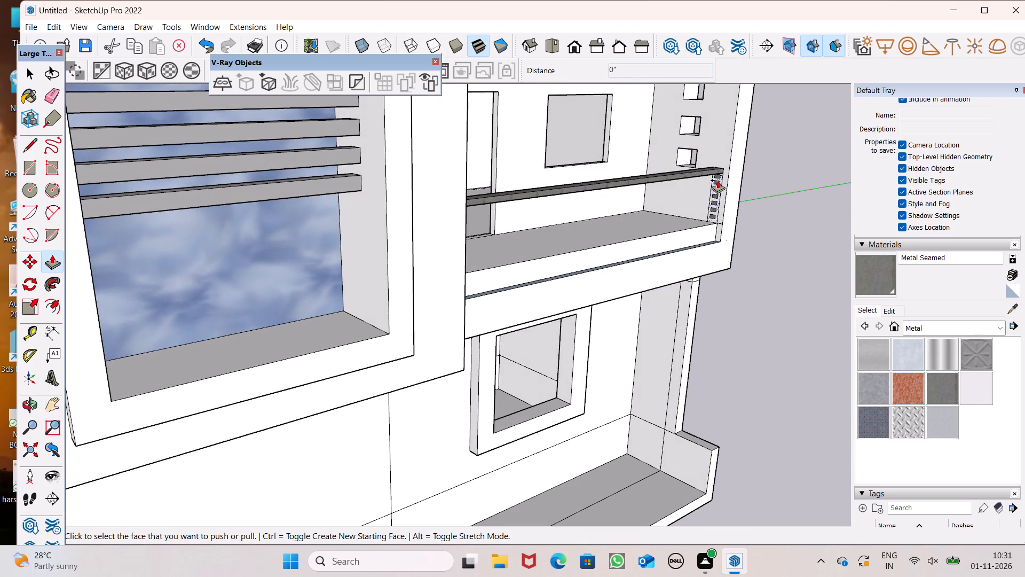
drag(715, 176, 512, 231)
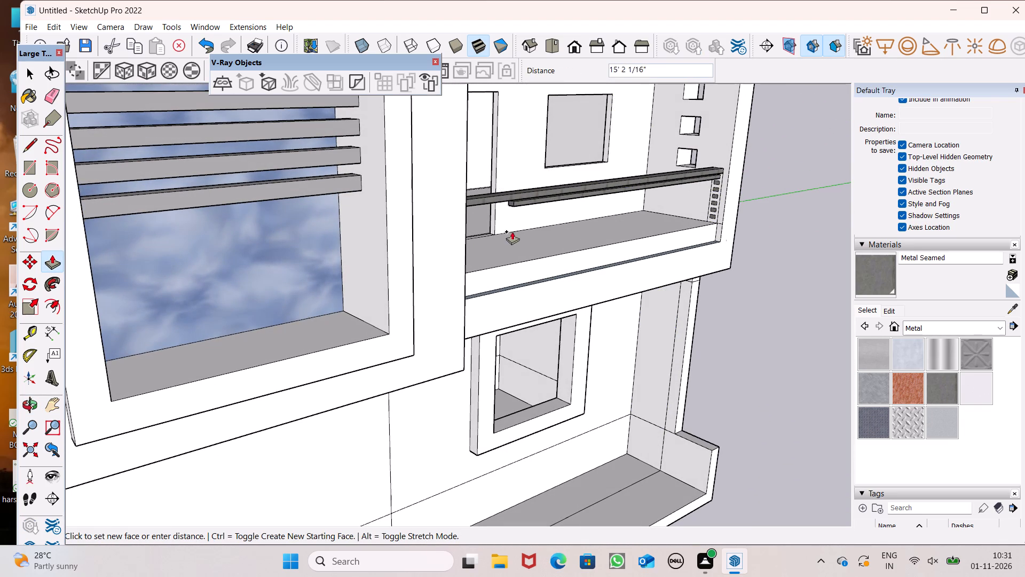
drag(512, 231, 467, 214)
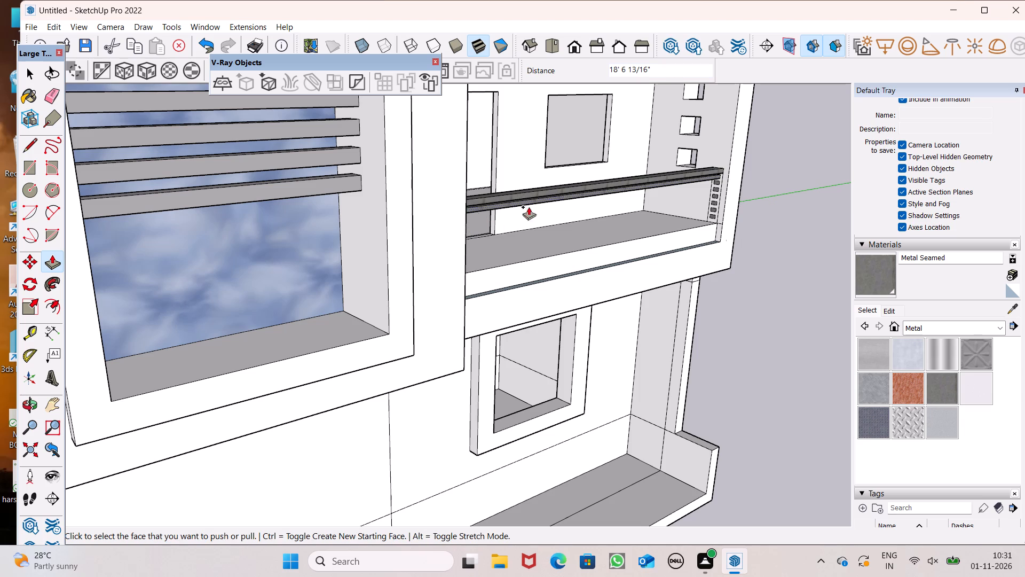
drag(714, 183, 471, 226)
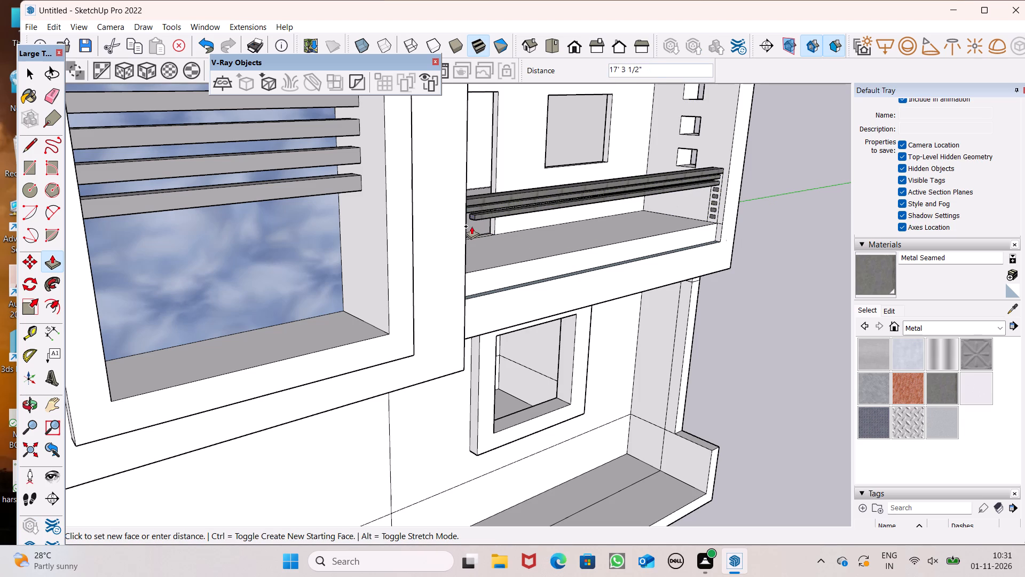
drag(471, 226, 466, 227)
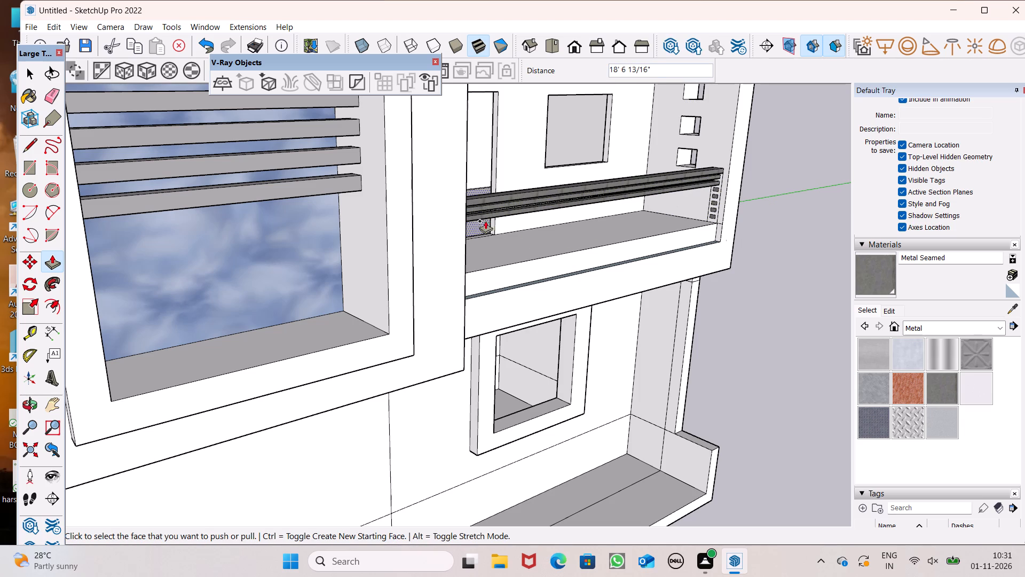
Push/Pull the third small grey rectangle 18' 6 13/16" to the tower wall and the fourth 17' 5 15/16" as railing bars.
middle_drag(707, 192, 652, 170)
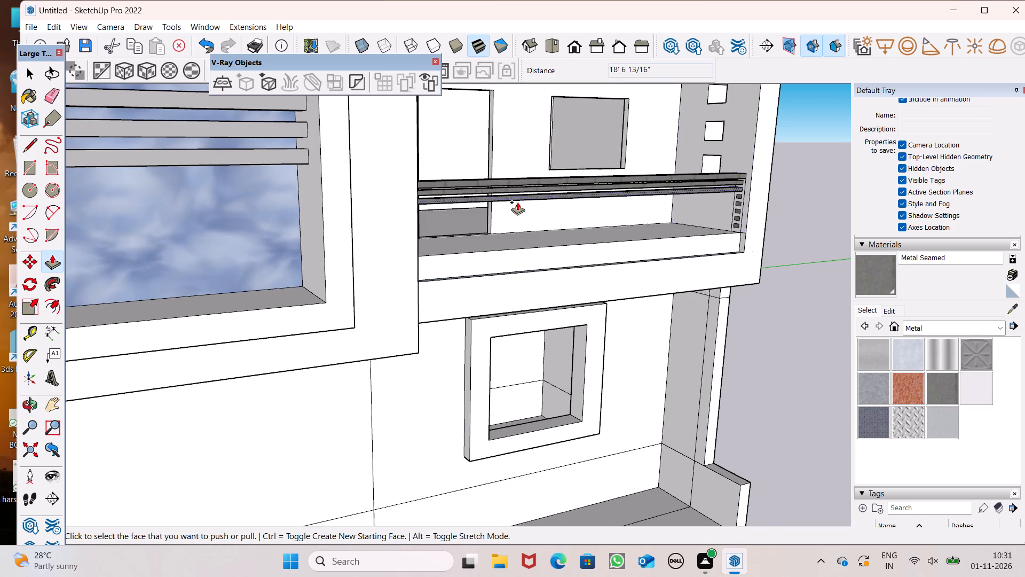
scroll(511, 206, up, 8)
scroll(489, 198, down, 6)
middle_drag(523, 224, 575, 247)
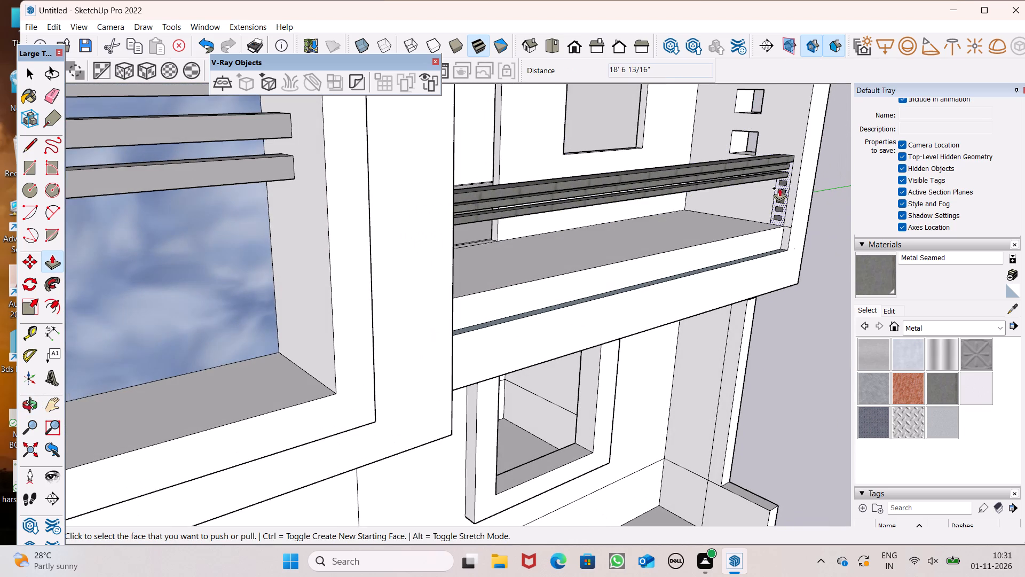
drag(783, 183, 501, 267)
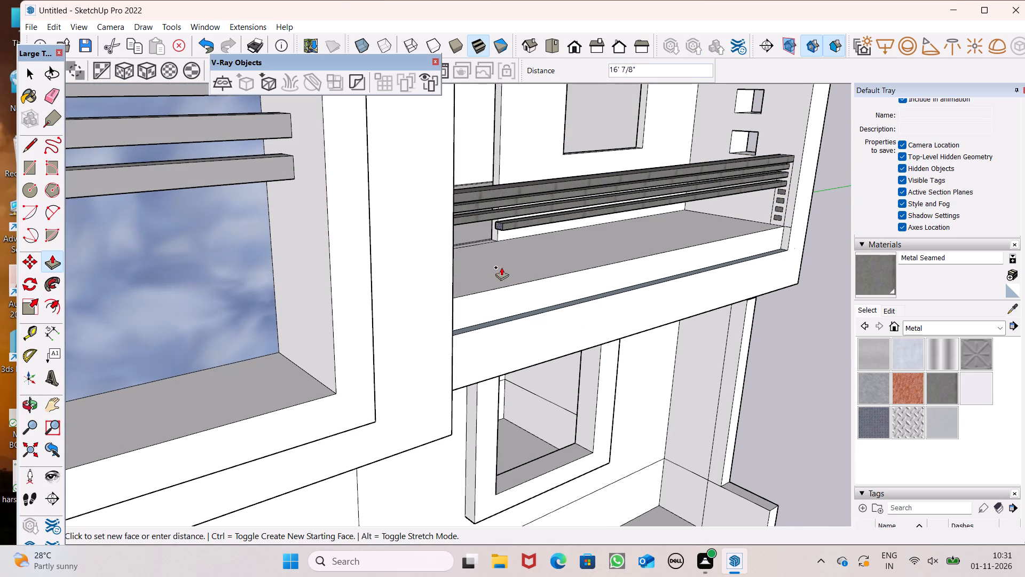
drag(501, 267, 450, 258)
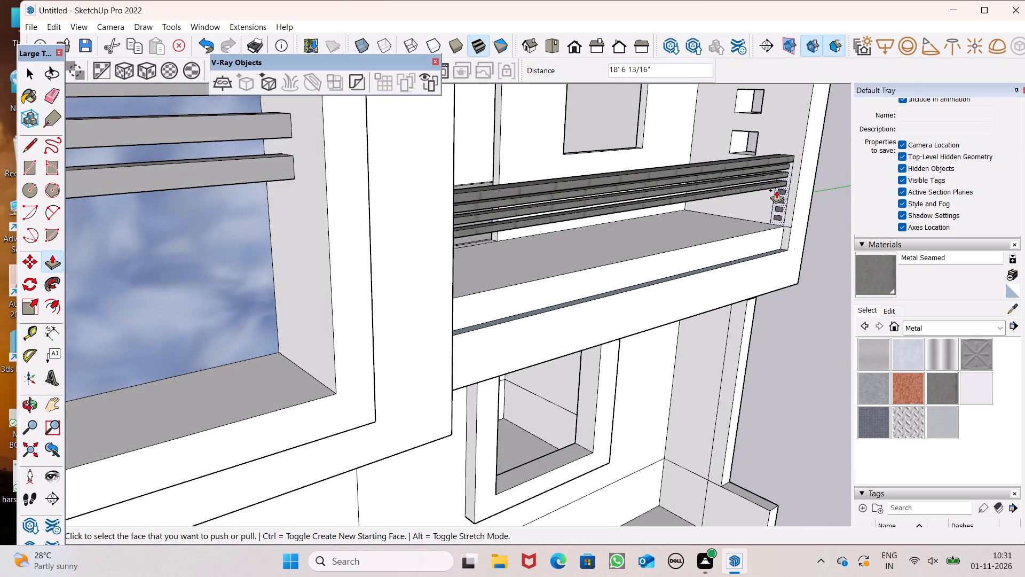
drag(780, 192, 455, 265)
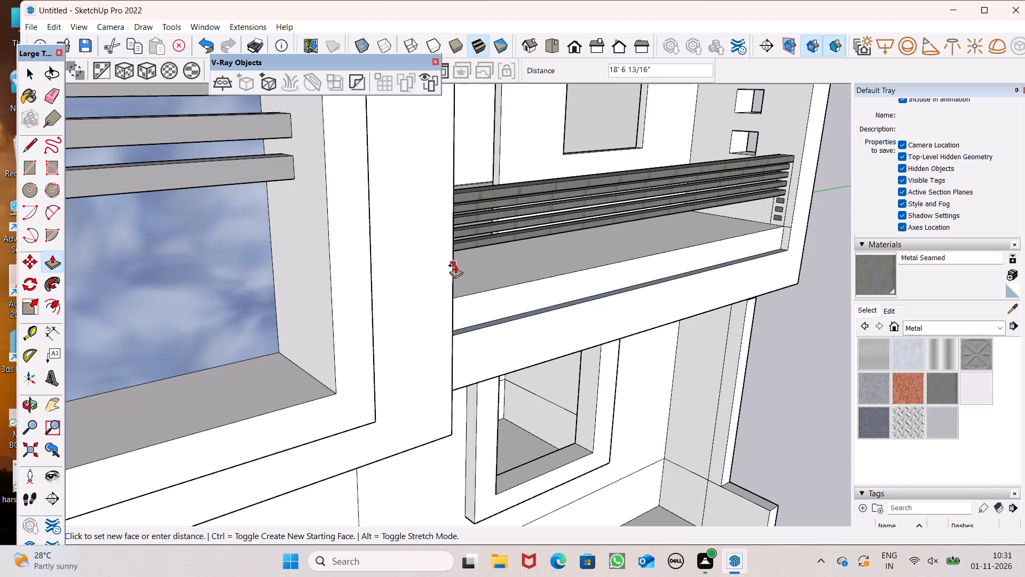
drag(455, 265, 460, 261)
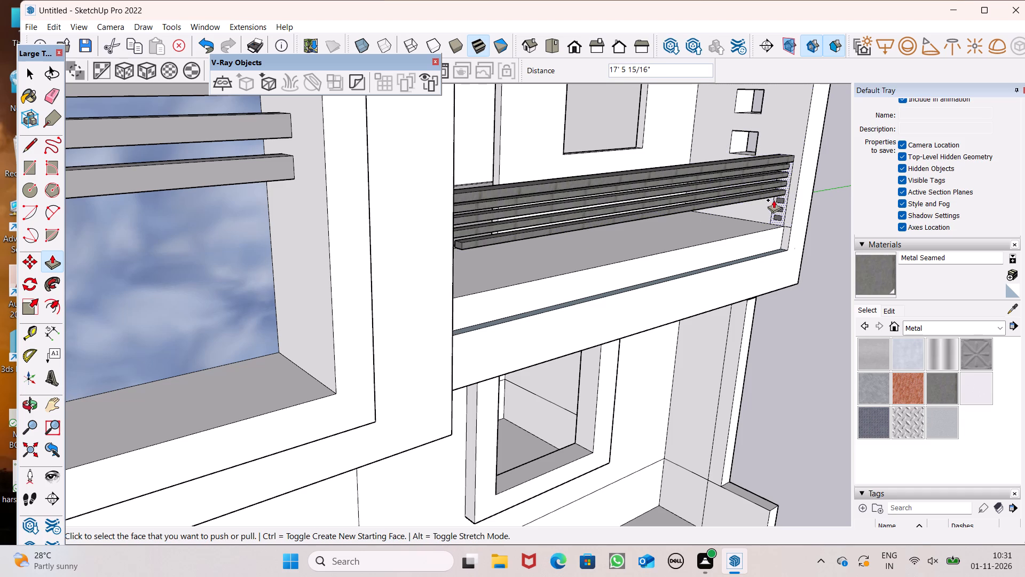
Push/Pull the three lowest grey rectangles across the balcony as railing bars: 18' 6 13/16", 17' 9 3/16" and 18' 6 13/16" from top to bottom.
drag(779, 200, 465, 261)
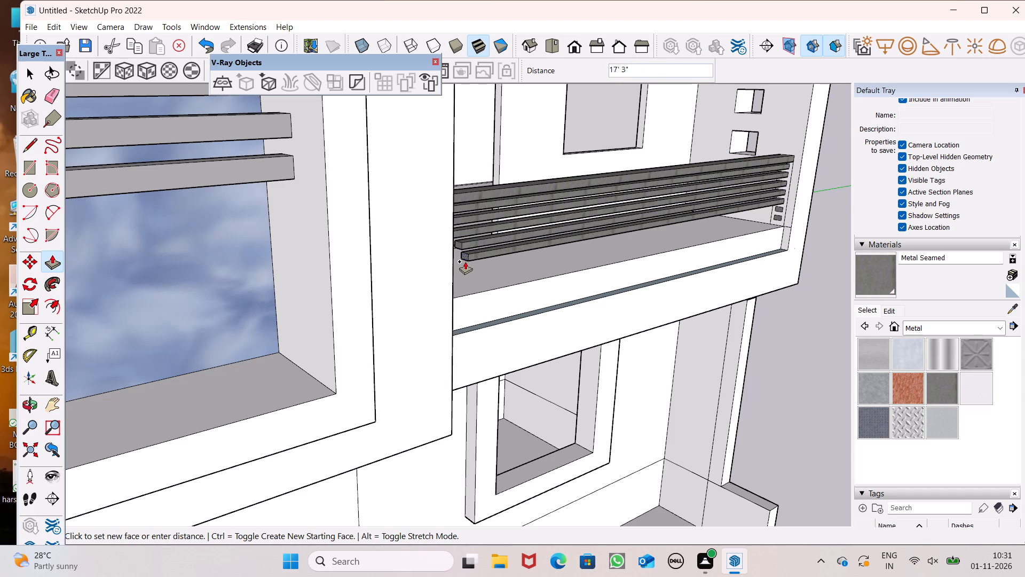
drag(465, 261, 452, 263)
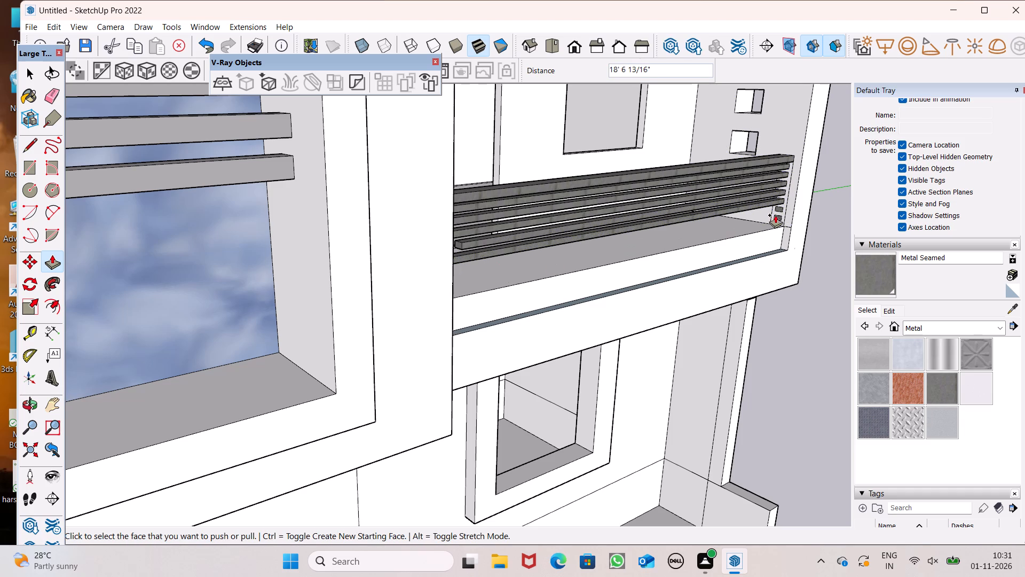
drag(779, 209, 469, 283)
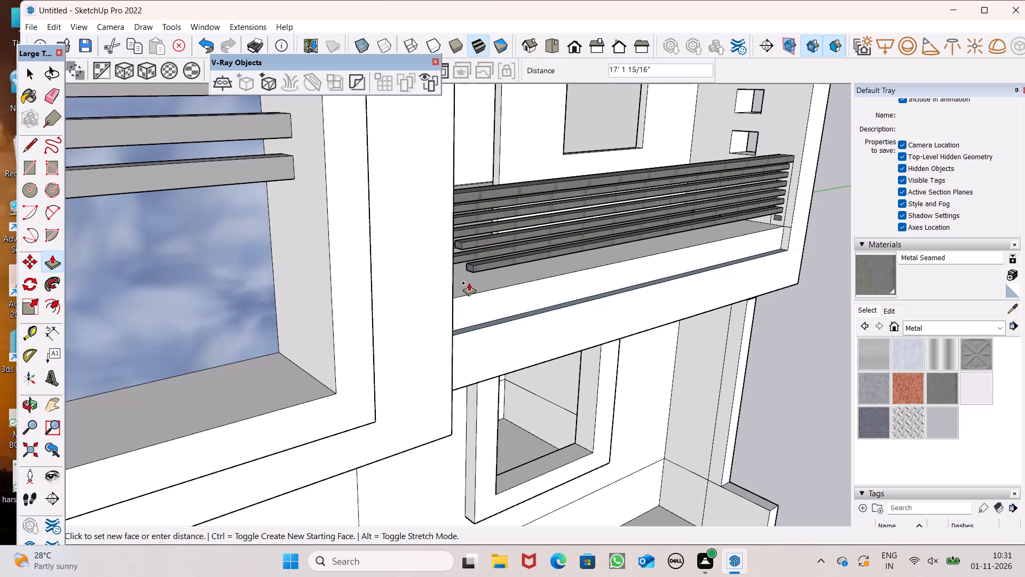
drag(469, 283, 452, 275)
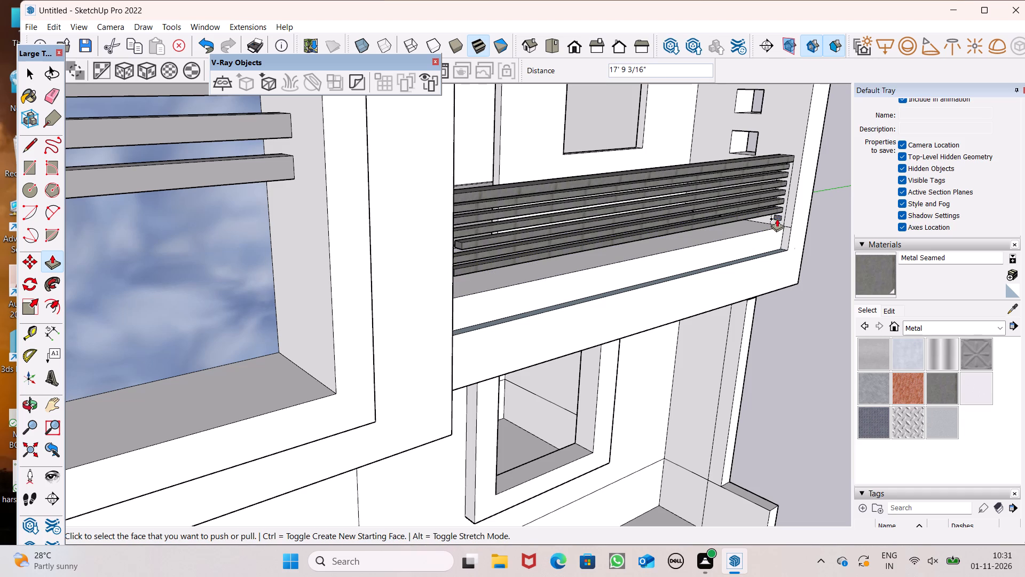
drag(777, 219, 492, 303)
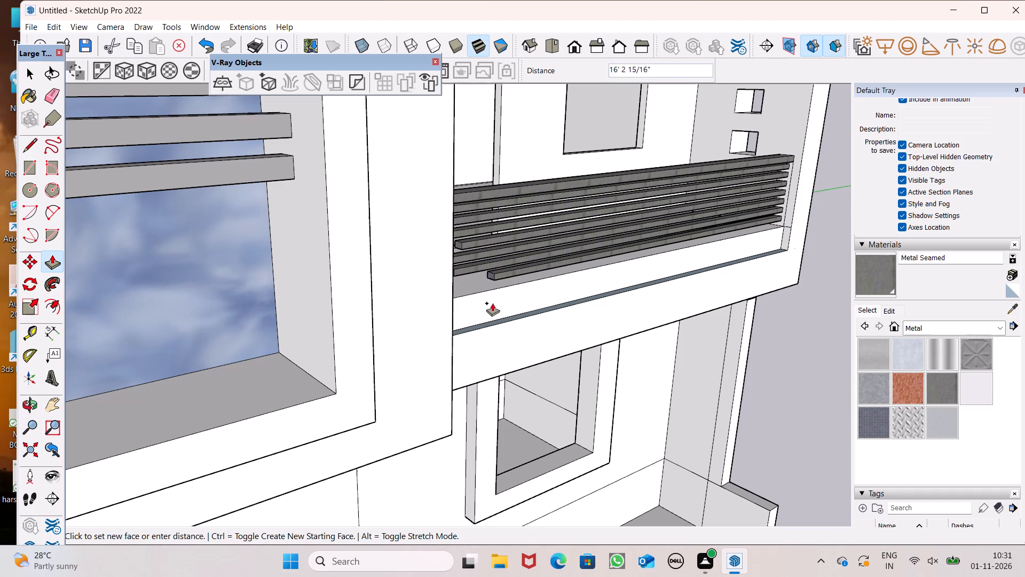
drag(492, 303, 454, 298)
Extend the short second-lowest railing bar 9 5/8" at its tower end with Push/Pull, reaching the same line as its neighbours.
scroll(450, 294, down, 4)
middle_drag(462, 317, 368, 298)
scroll(819, 175, down, 6)
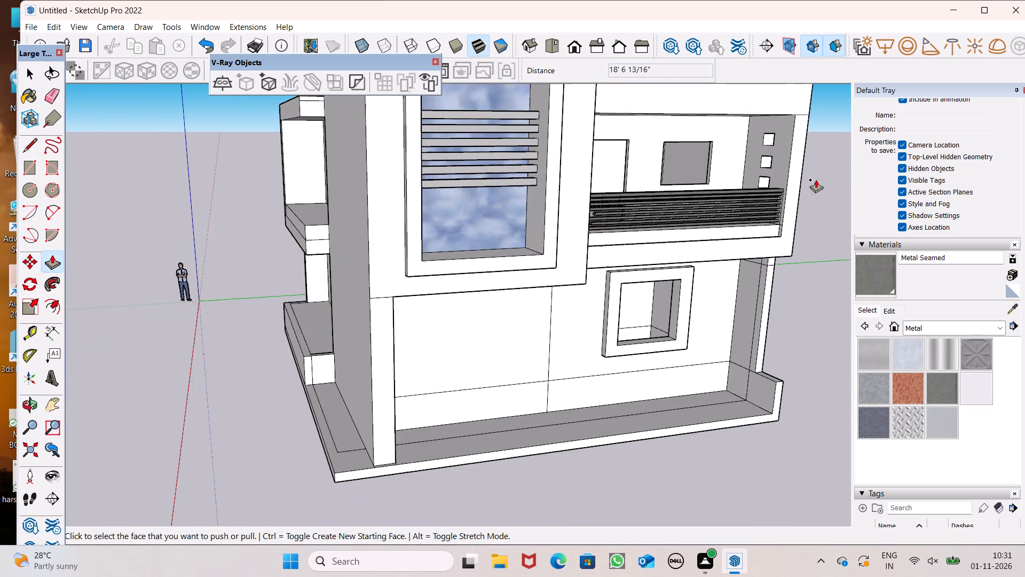
middle_drag(741, 237, 530, 259)
scroll(466, 264, up, 7)
scroll(566, 262, down, 8)
scroll(447, 284, up, 2)
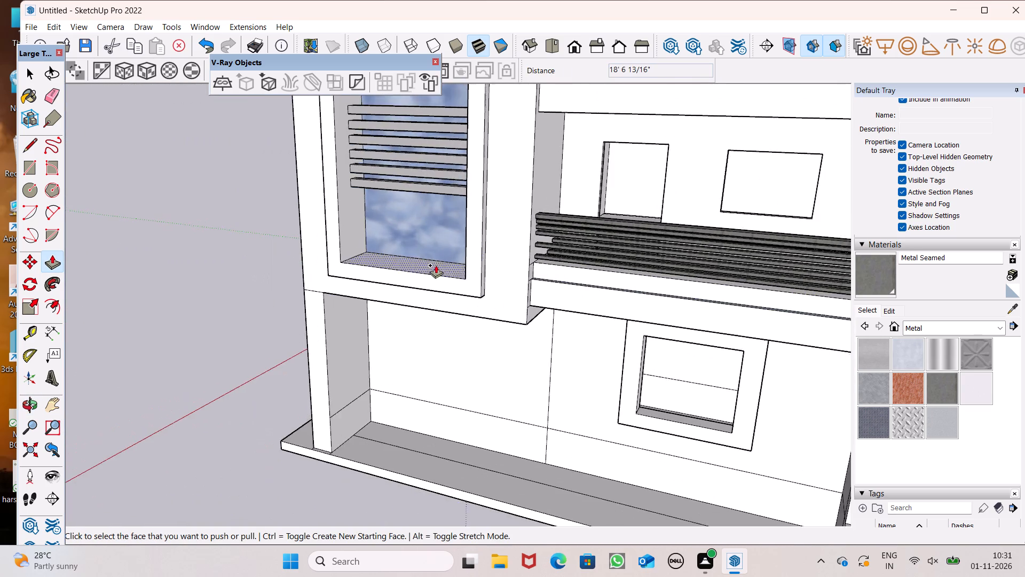
scroll(436, 265, up, 6)
scroll(642, 255, up, 7)
scroll(619, 233, down, 2)
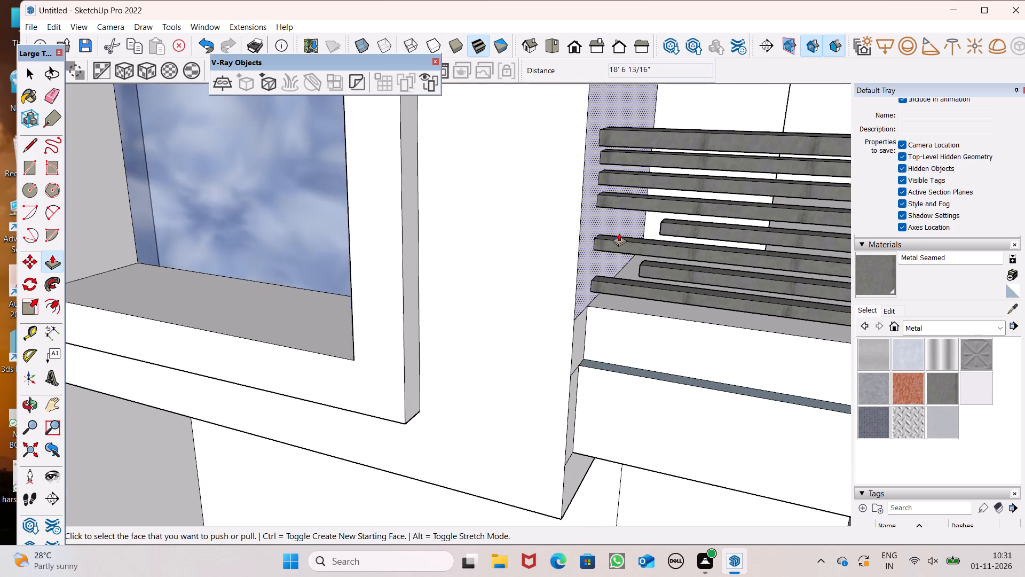
scroll(627, 248, up, 4)
scroll(620, 262, down, 1)
middle_drag(626, 270, 671, 338)
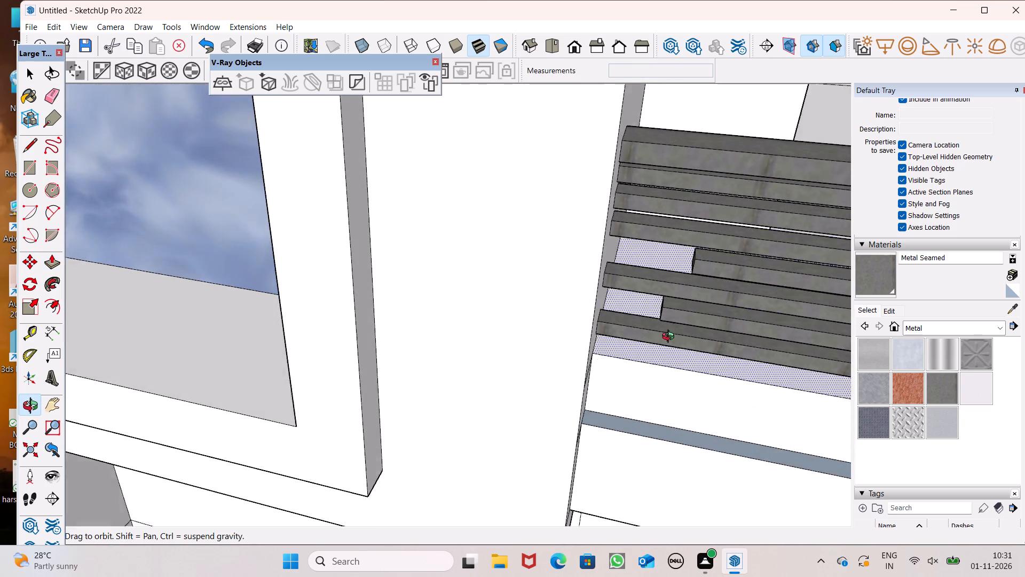
middle_drag(671, 338, 688, 352)
scroll(677, 297, up, 8)
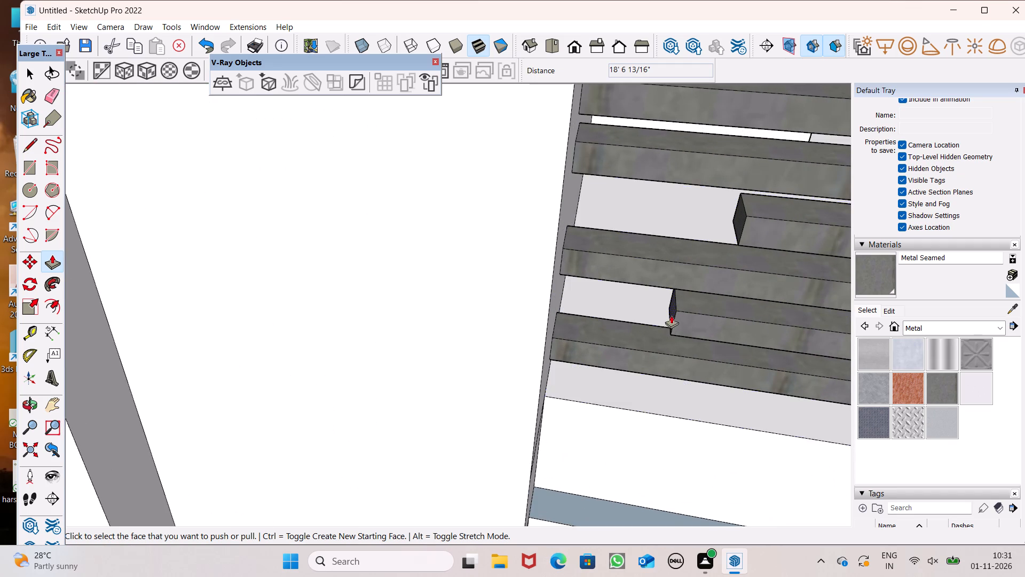
scroll(671, 315, up, 1)
drag(672, 311, 558, 285)
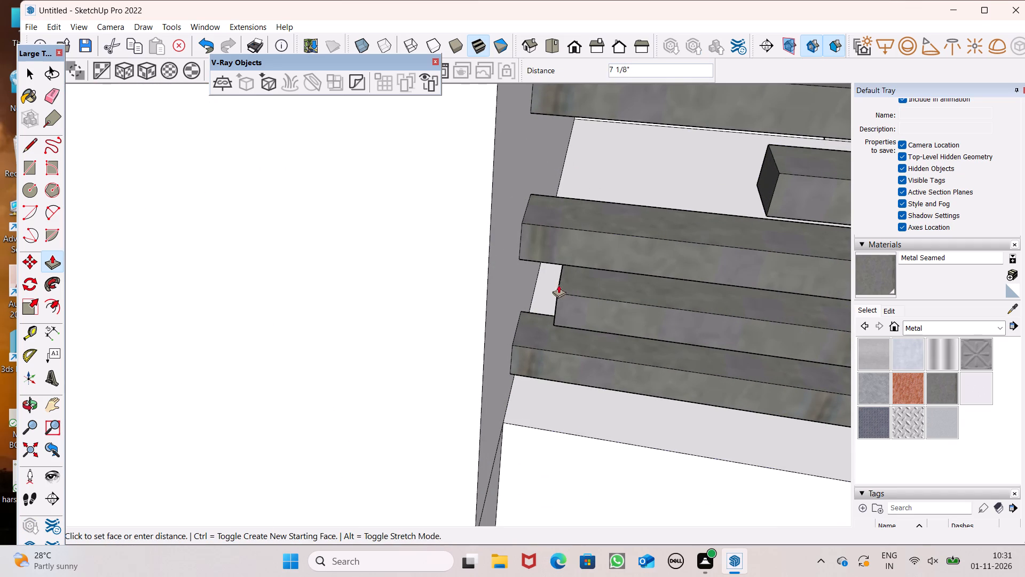
drag(558, 285, 518, 253)
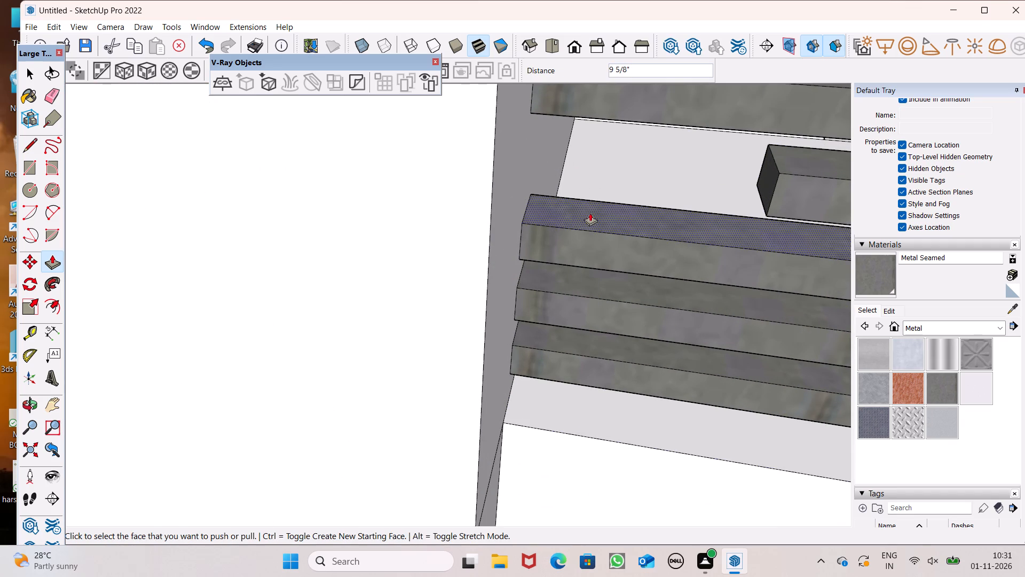
Extend the remaining short railing bar, fourth from the bottom, 1' 7/8" to the tower wall with Push/Pull.
scroll(609, 217, down, 1)
middle_drag(622, 240, 631, 171)
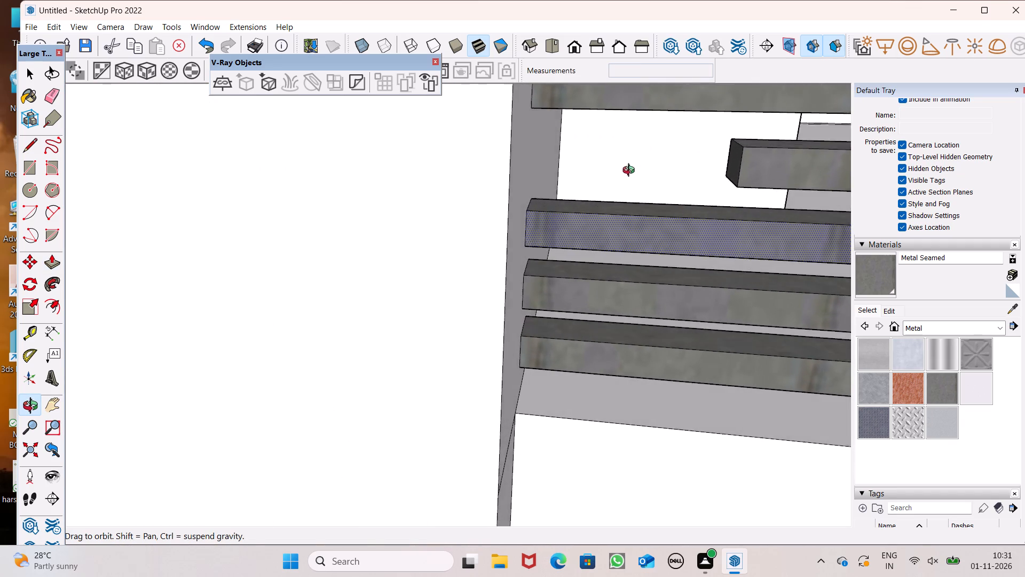
middle_drag(631, 171, 621, 186)
drag(742, 168, 550, 168)
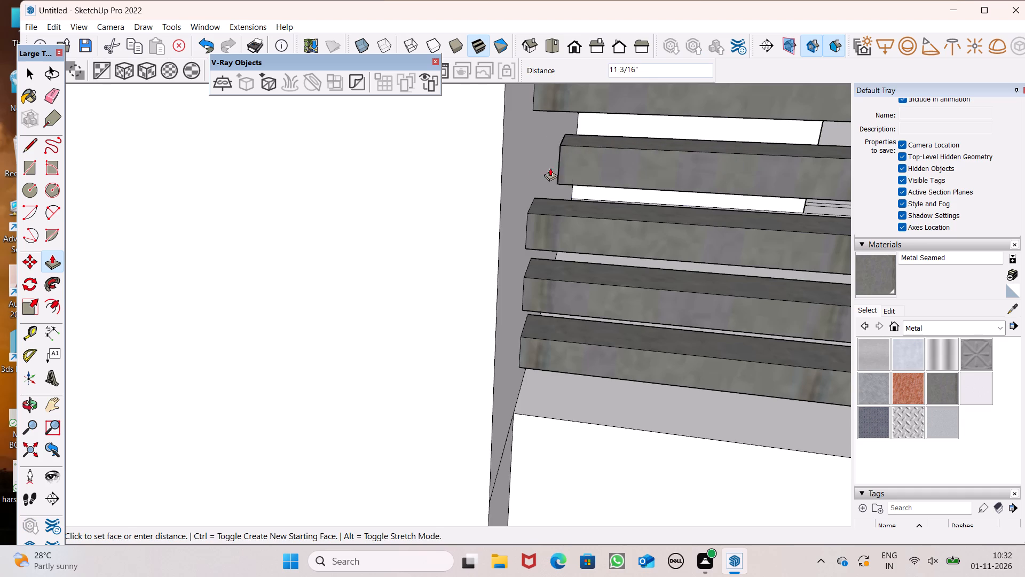
drag(550, 168, 523, 168)
Examine the balcony railing from the front and above, including the ledge surface beneath the lowest bar.
scroll(525, 147, down, 8)
scroll(499, 201, down, 12)
middle_drag(541, 261, 570, 225)
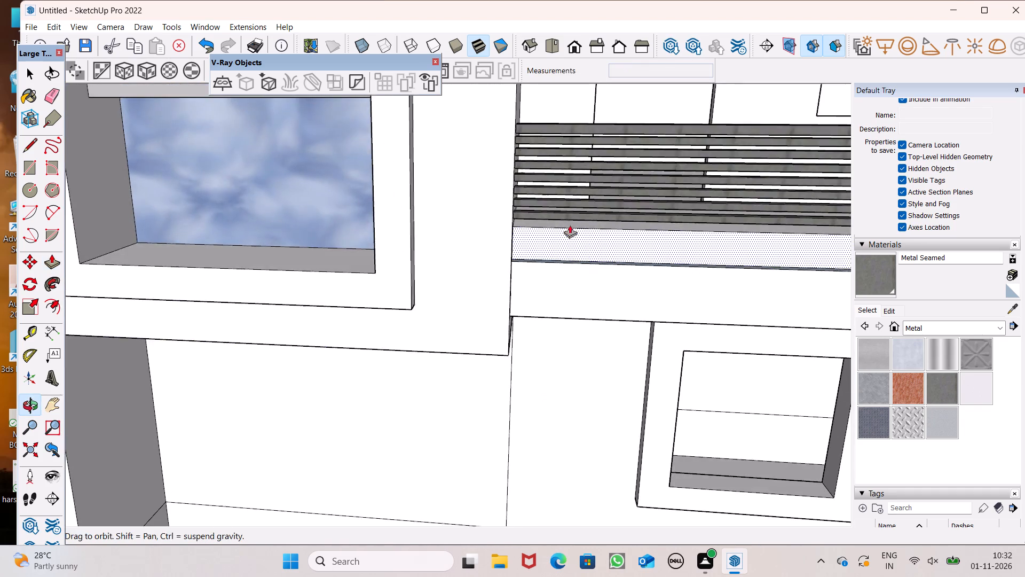
middle_drag(570, 225, 571, 225)
scroll(451, 212, down, 7)
scroll(530, 210, down, 4)
middle_drag(740, 232, 753, 199)
scroll(753, 196, up, 8)
scroll(753, 196, down, 6)
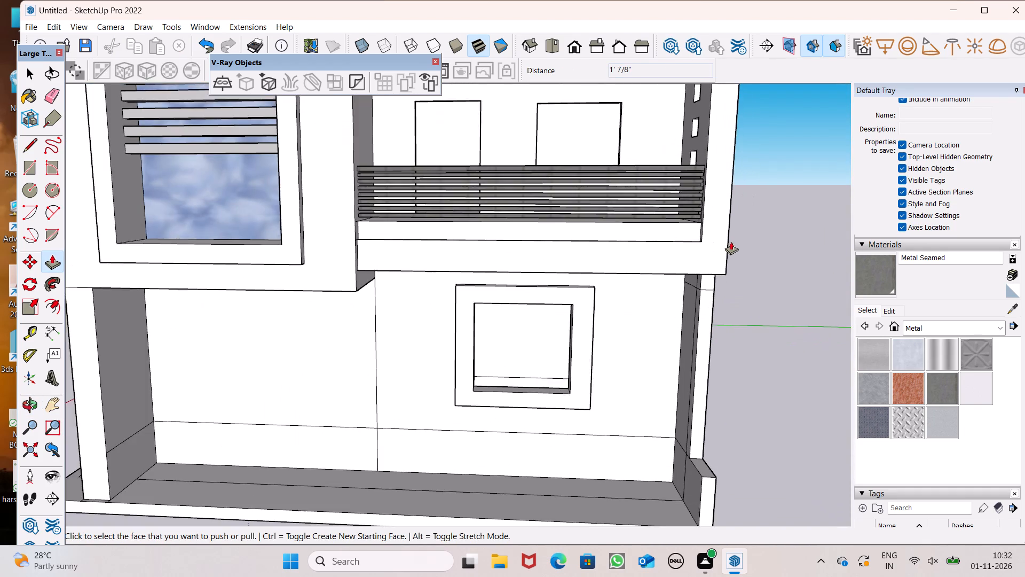
scroll(657, 198, down, 4)
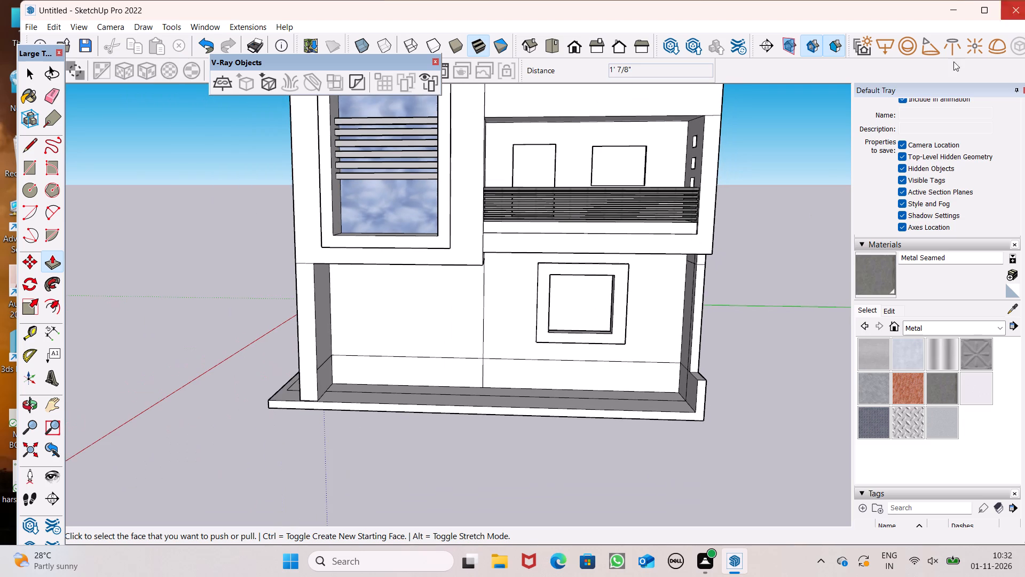
scroll(574, 186, down, 3)
middle_drag(575, 196, 557, 319)
scroll(569, 280, up, 9)
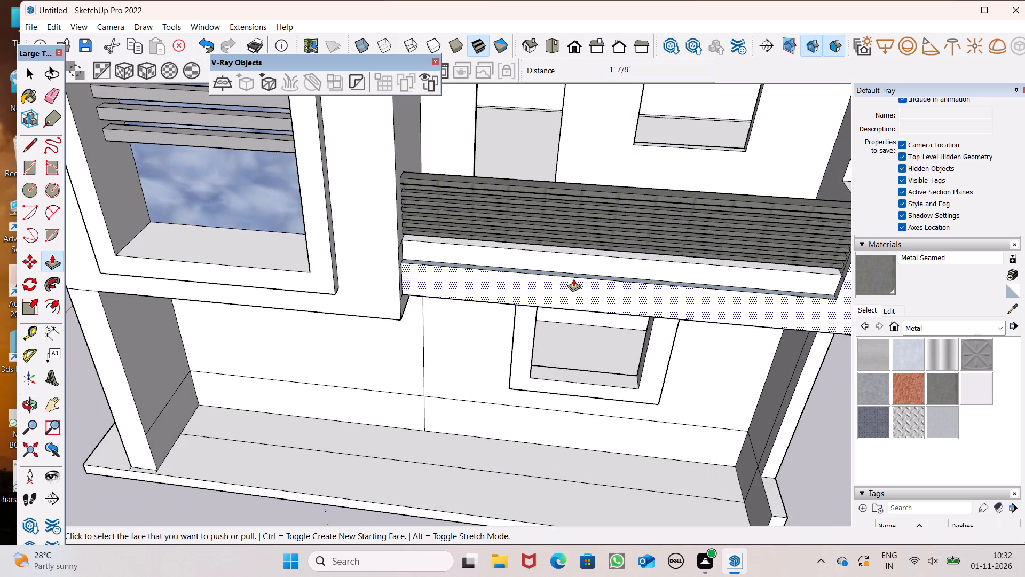
scroll(597, 227, up, 9)
scroll(604, 308, up, 4)
scroll(546, 272, down, 9)
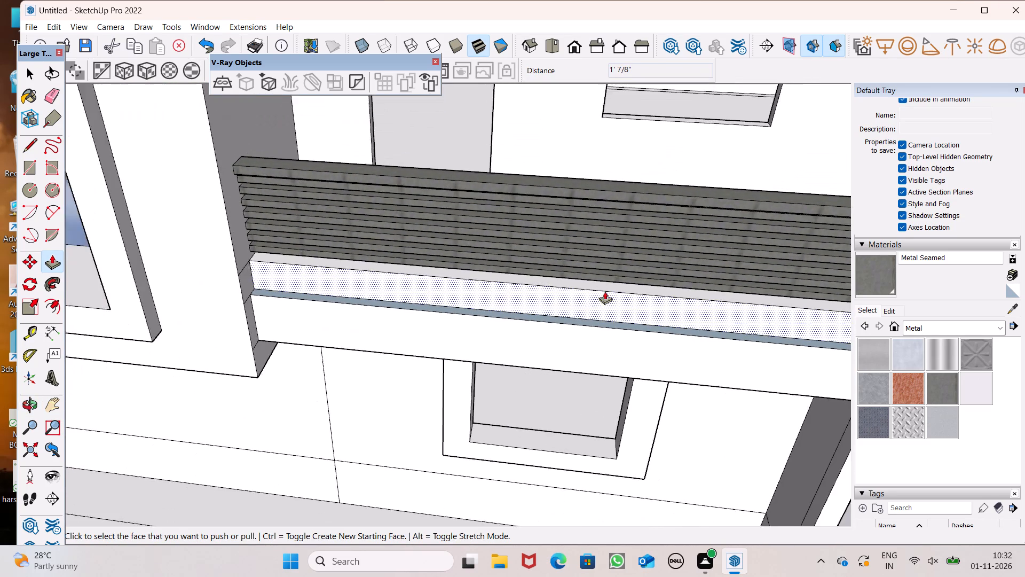
scroll(606, 291, up, 10)
middle_drag(650, 295, 706, 238)
scroll(478, 337, down, 6)
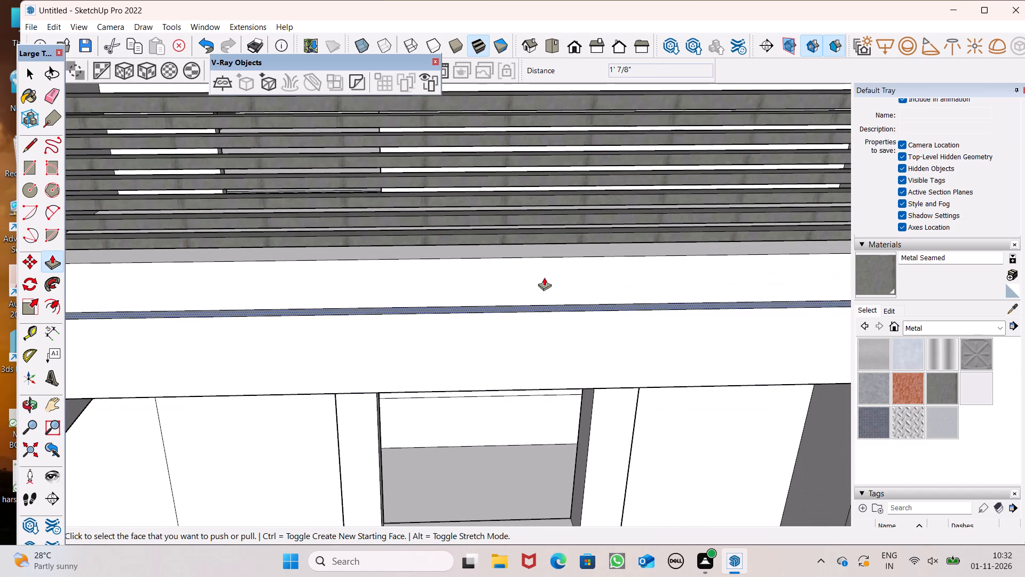
scroll(499, 313, down, 5)
scroll(574, 176, up, 5)
scroll(582, 175, down, 4)
middle_drag(555, 278, 537, 322)
Draw a small rectangle about 2 1/2" by 1 9/16" on the balcony ledge's top face, just in front of the lowest bar.
click(32, 171)
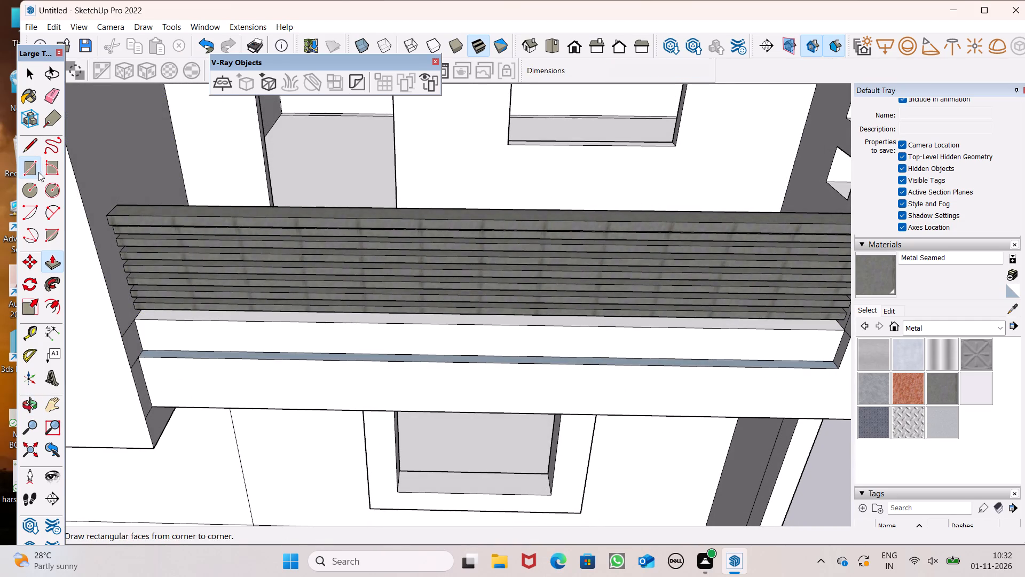
scroll(532, 351, up, 7)
scroll(485, 296, up, 9)
scroll(500, 270, down, 5)
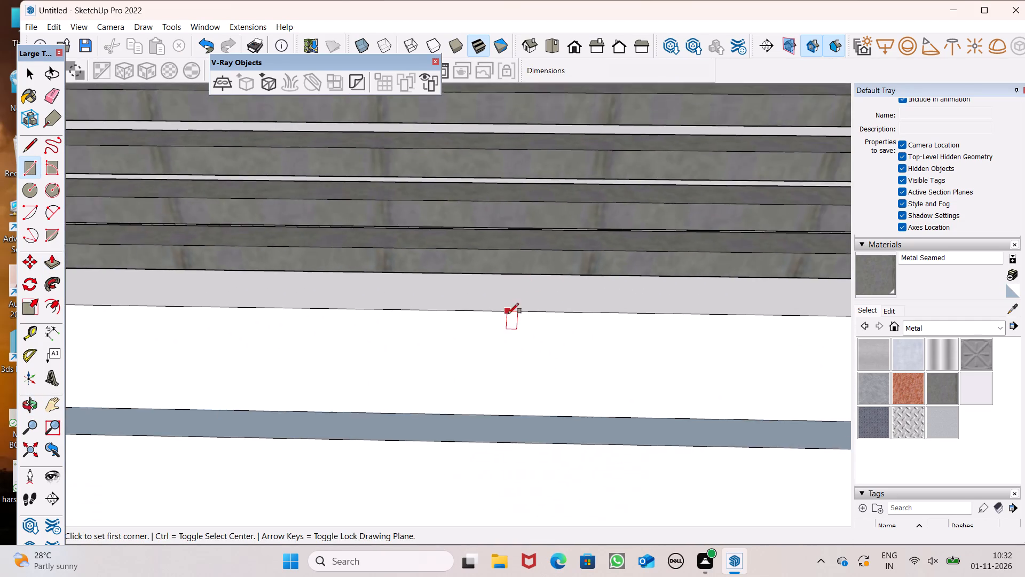
middle_drag(511, 314, 499, 378)
scroll(555, 301, down, 6)
scroll(466, 398, up, 7)
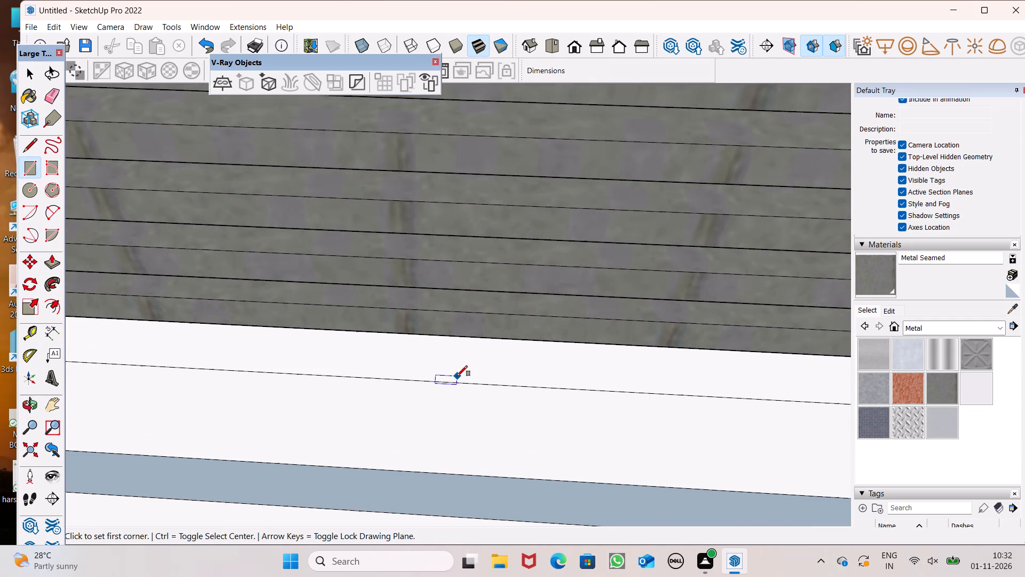
scroll(464, 357, up, 1)
middle_drag(470, 351, 492, 210)
scroll(459, 361, up, 3)
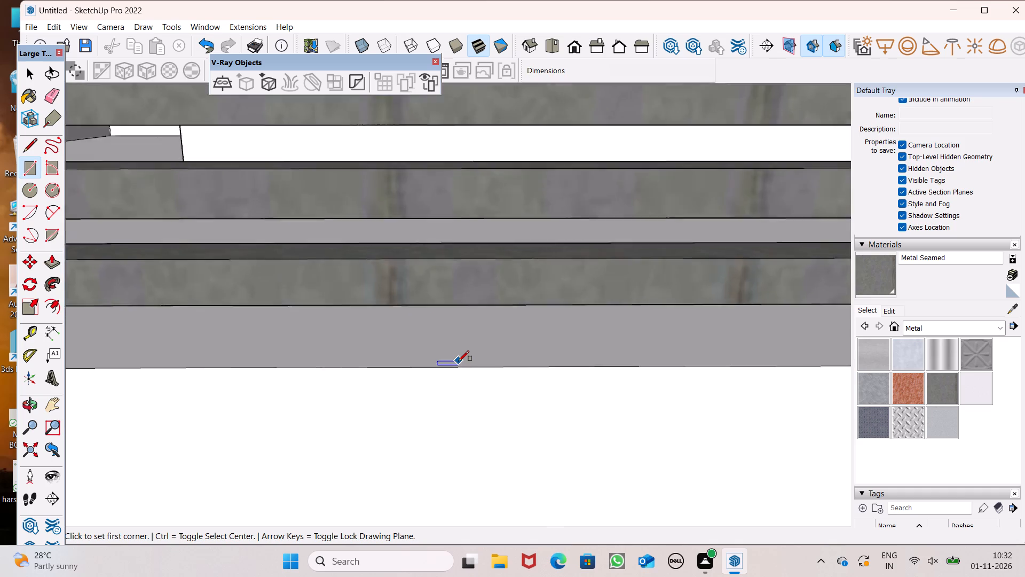
scroll(459, 361, up, 6)
middle_drag(498, 304, 379, 420)
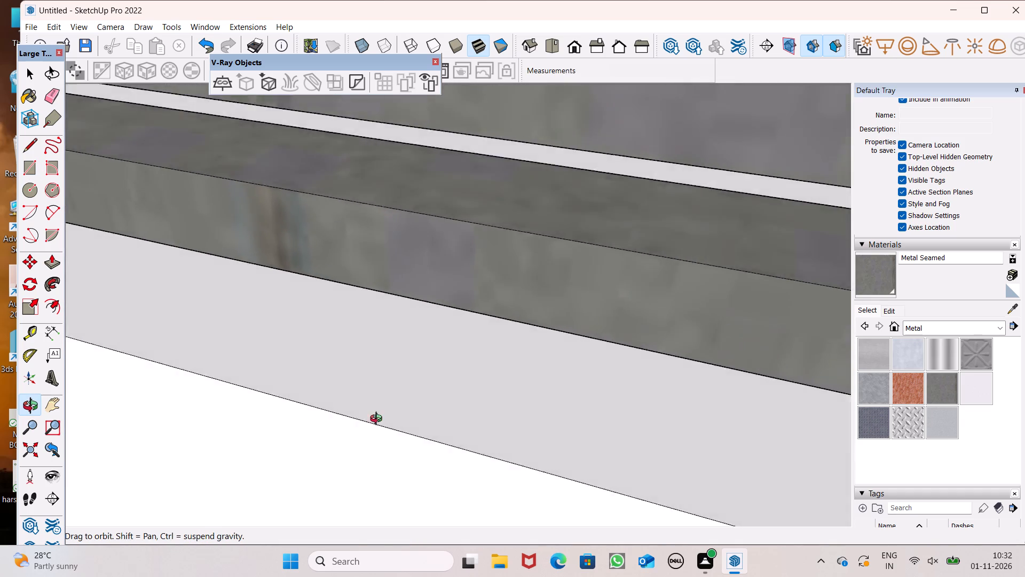
middle_drag(379, 420, 497, 394)
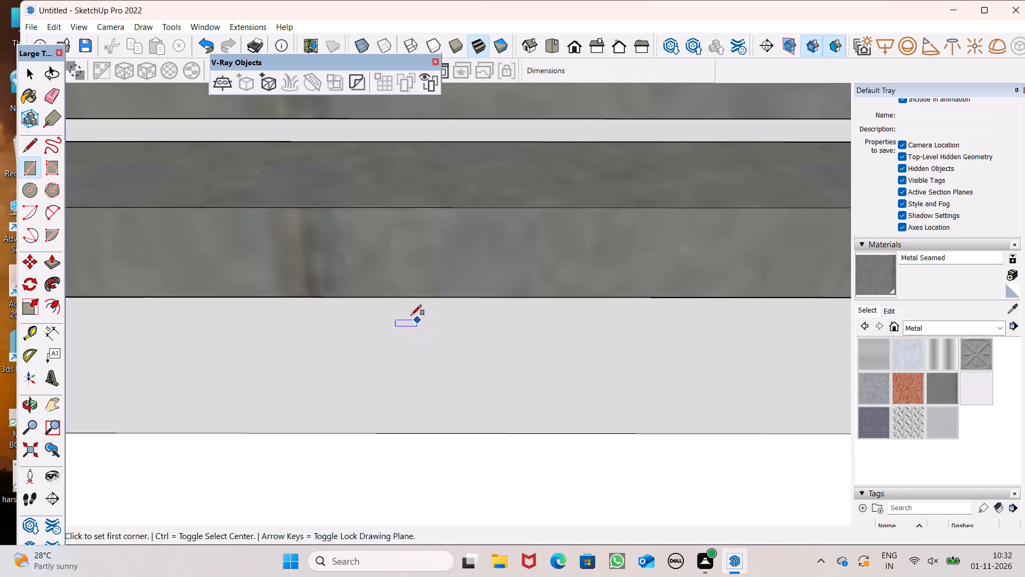
click(411, 315)
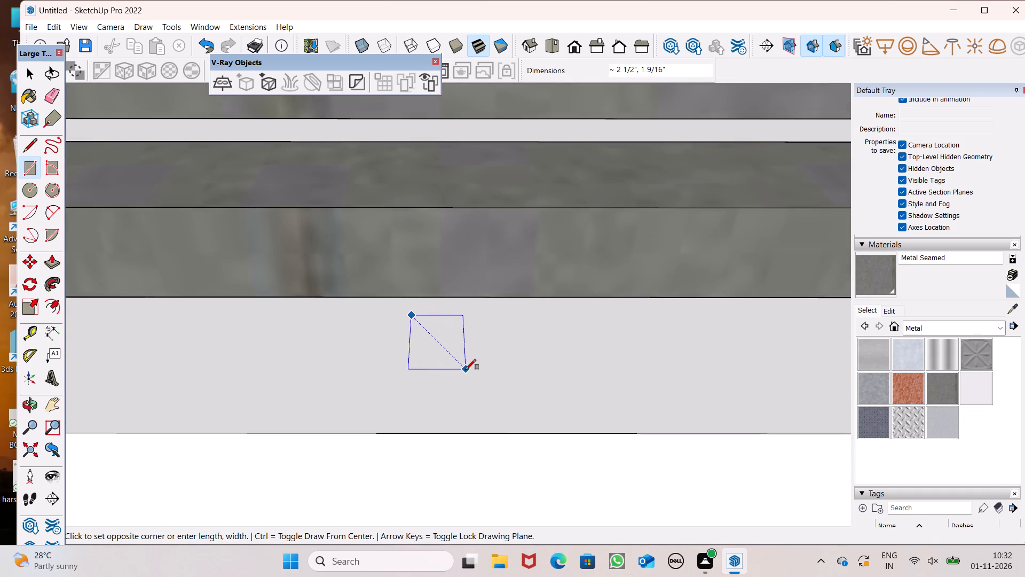
click(464, 369)
Copy the small rectangle's face and edges a short distance sideways along the balcony ledge.
key(space)
double_click(454, 355)
key(m)
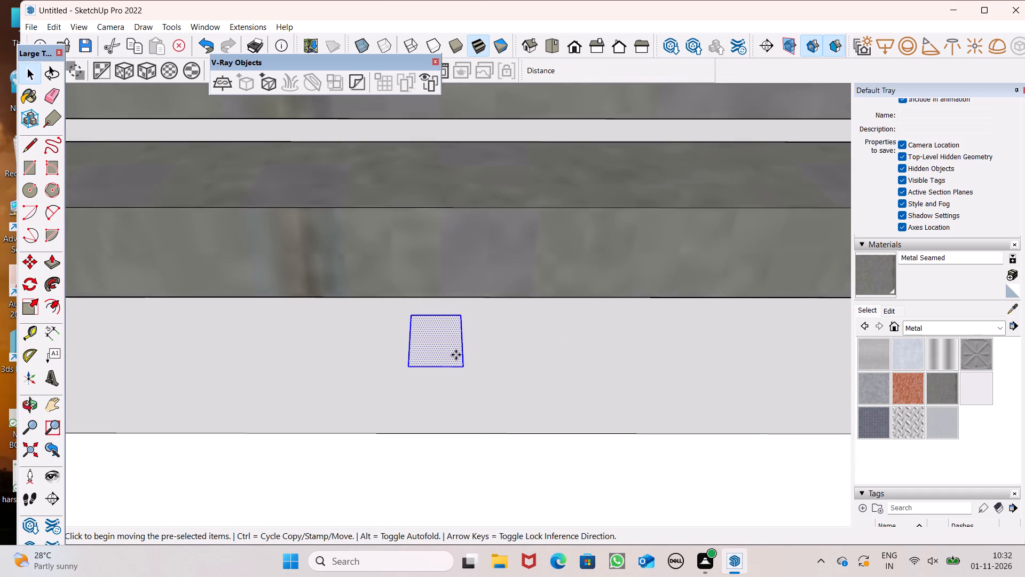
key(Return)
drag(452, 356, 530, 355)
key(space)
scroll(530, 356, down, 7)
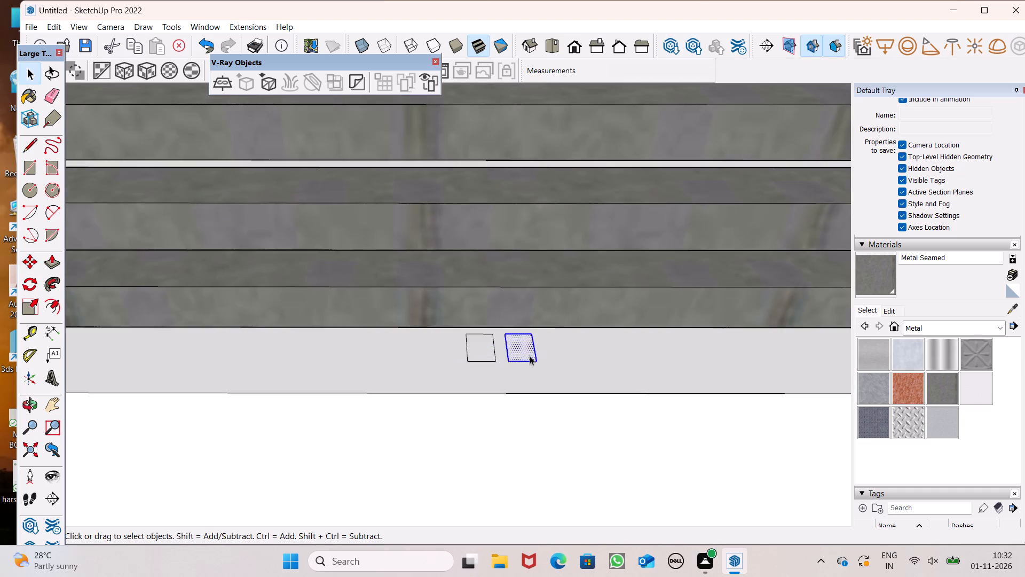
Paint both small rectangles on the balcony ledge with the Metal Seamed material.
scroll(511, 331, down, 17)
scroll(499, 325, down, 6)
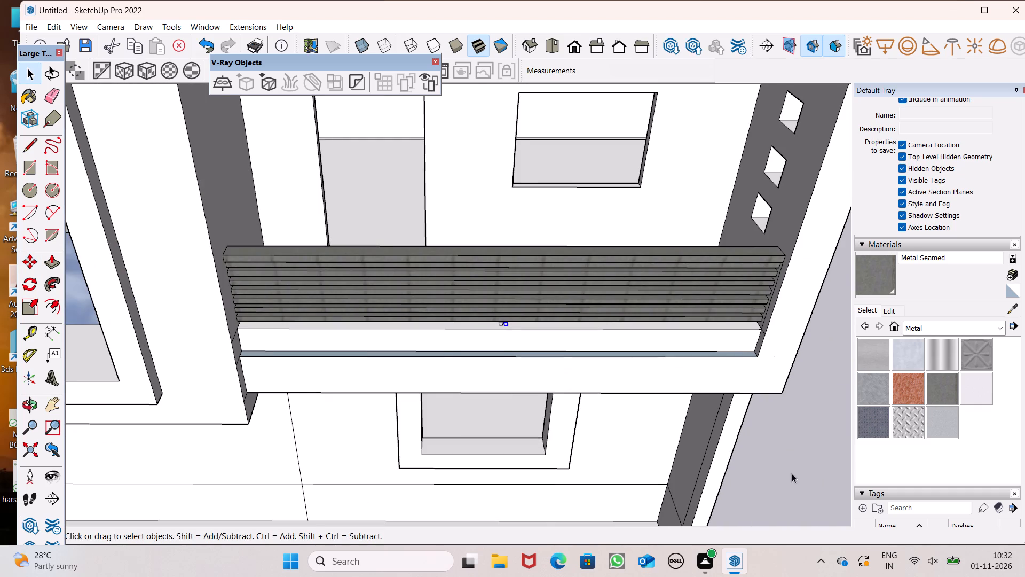
drag(792, 473, 792, 462)
click(879, 278)
scroll(517, 290, up, 8)
scroll(464, 354, up, 2)
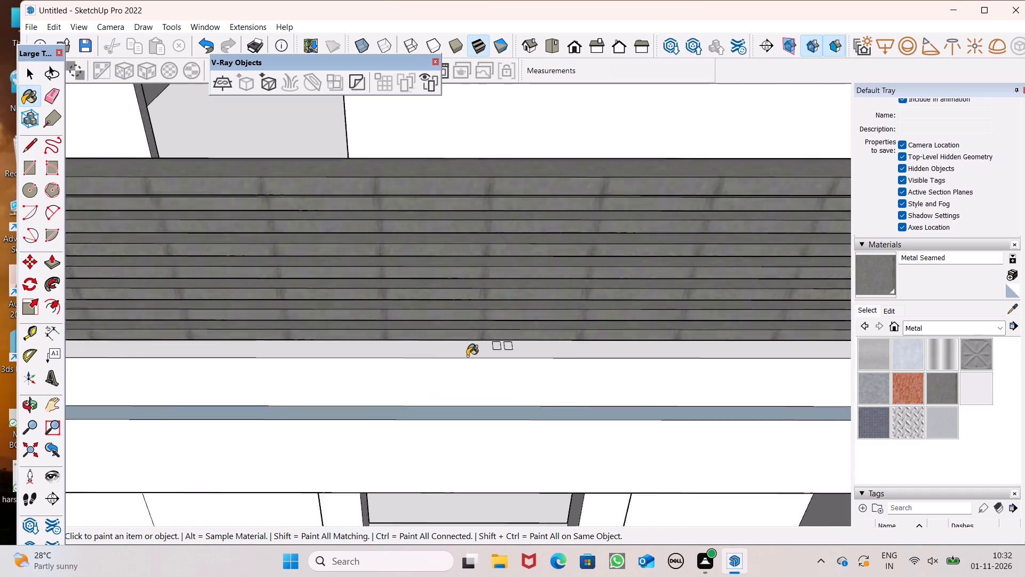
scroll(467, 356, up, 6)
scroll(541, 335, up, 6)
click(510, 338)
click(577, 337)
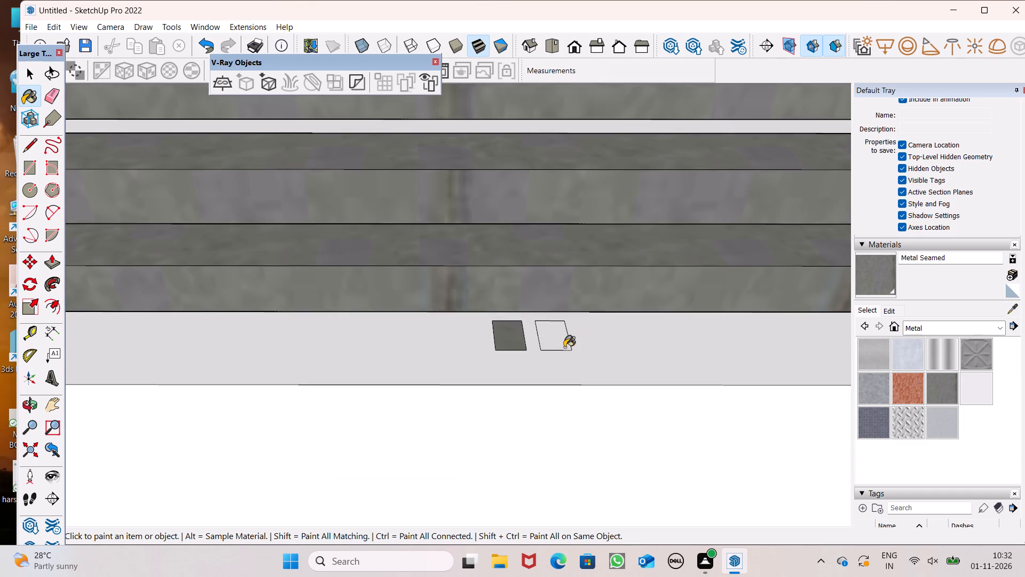
key(ctrl+z)
click(545, 339)
key(space)
scroll(425, 355, down, 2)
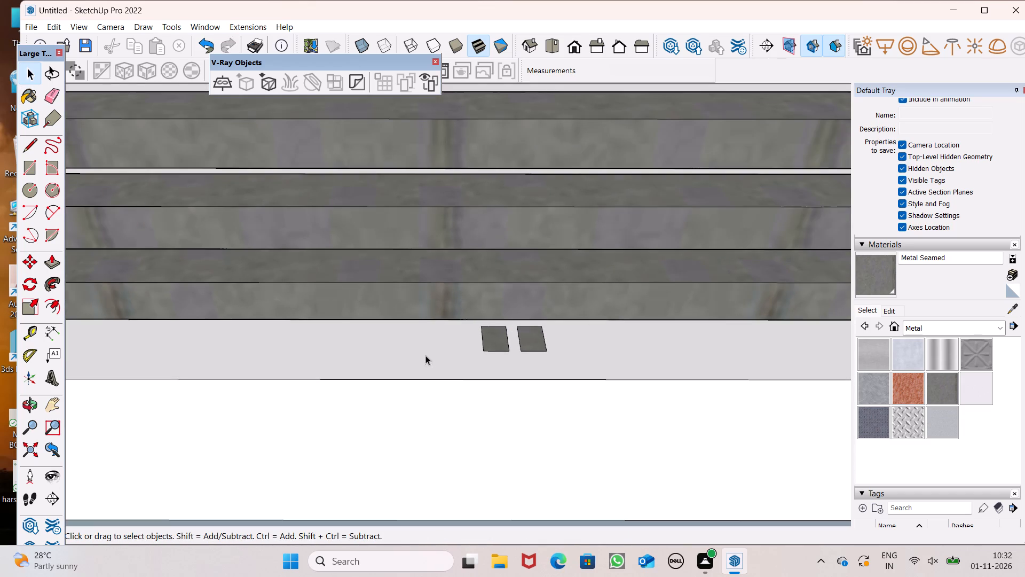
Move the copied small rectangle, face and edges, slightly farther from the original along the balcony ledge.
scroll(510, 346, up, 4)
double_click(534, 340)
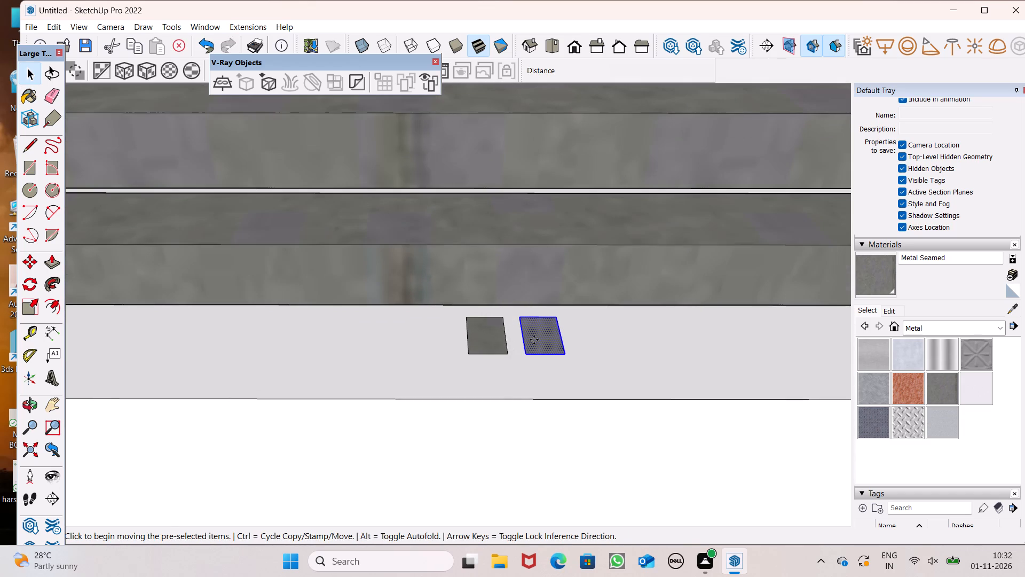
key(m)
key(Return)
drag(534, 340, 551, 343)
scroll(498, 324, down, 12)
key(space)
scroll(521, 344, down, 14)
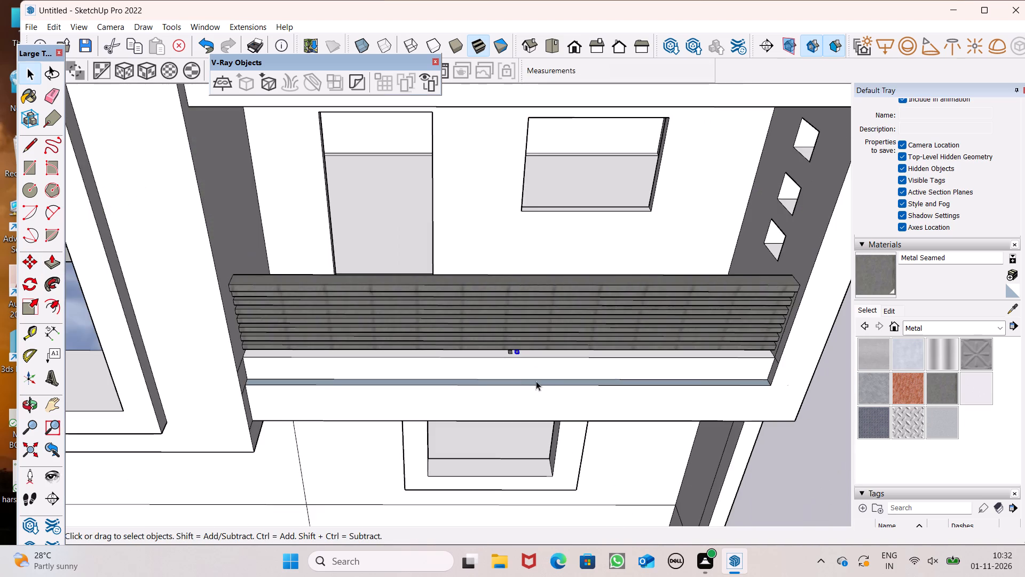
scroll(557, 375, down, 2)
key(space)
click(749, 440)
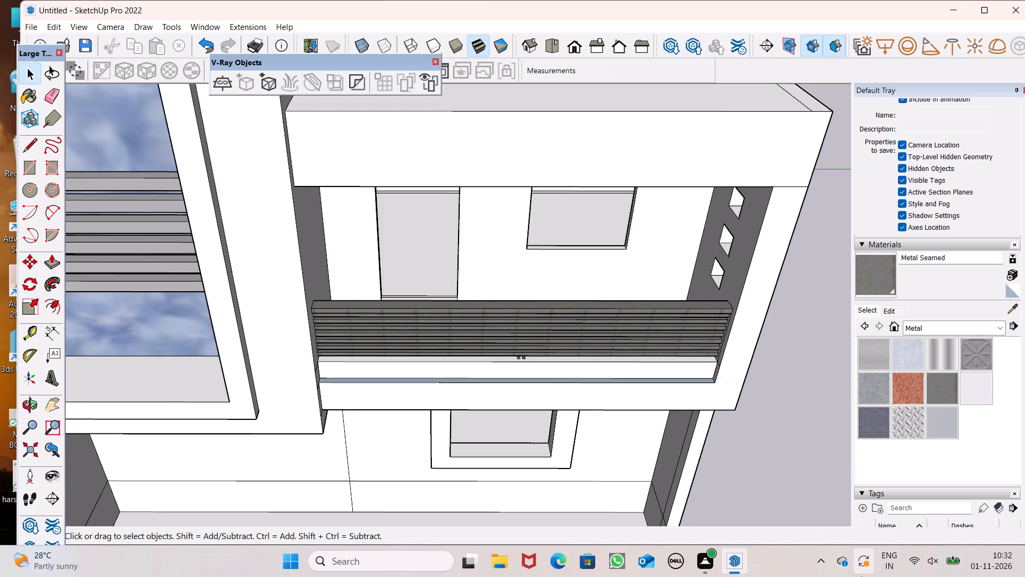
click(704, 566)
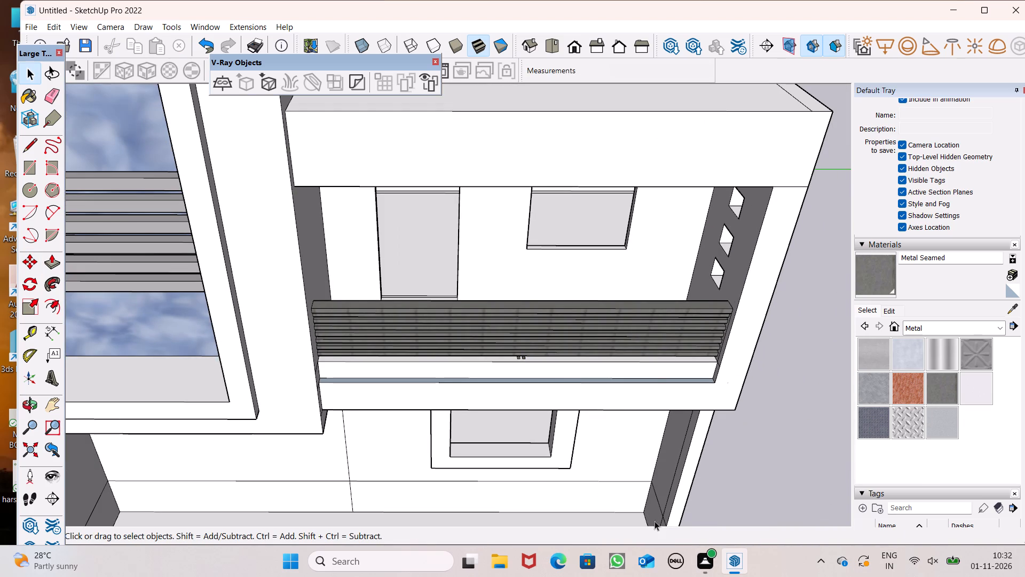
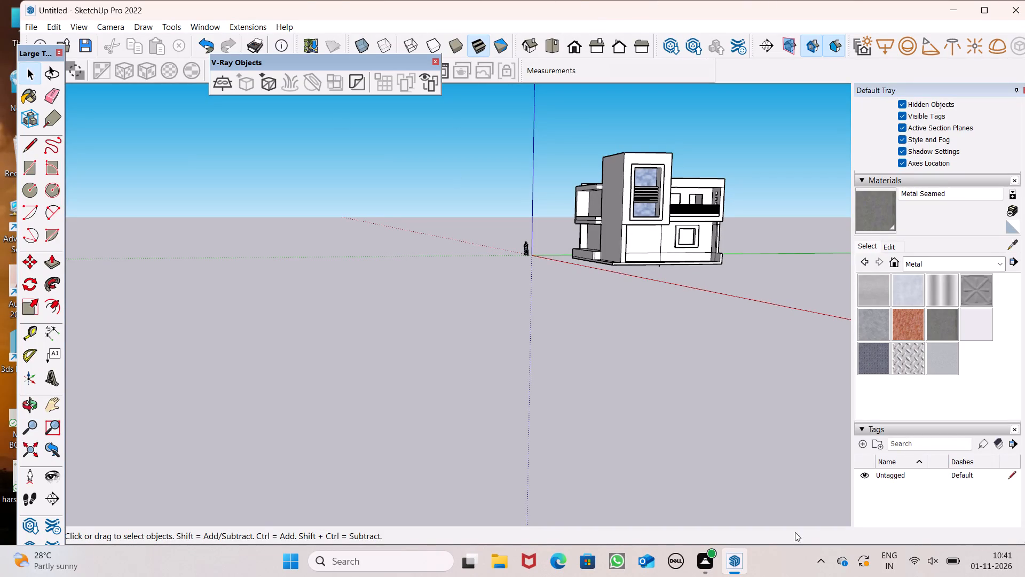
Inspect the house's front facade, balcony and roof from several angles.
scroll(673, 301, down, 2)
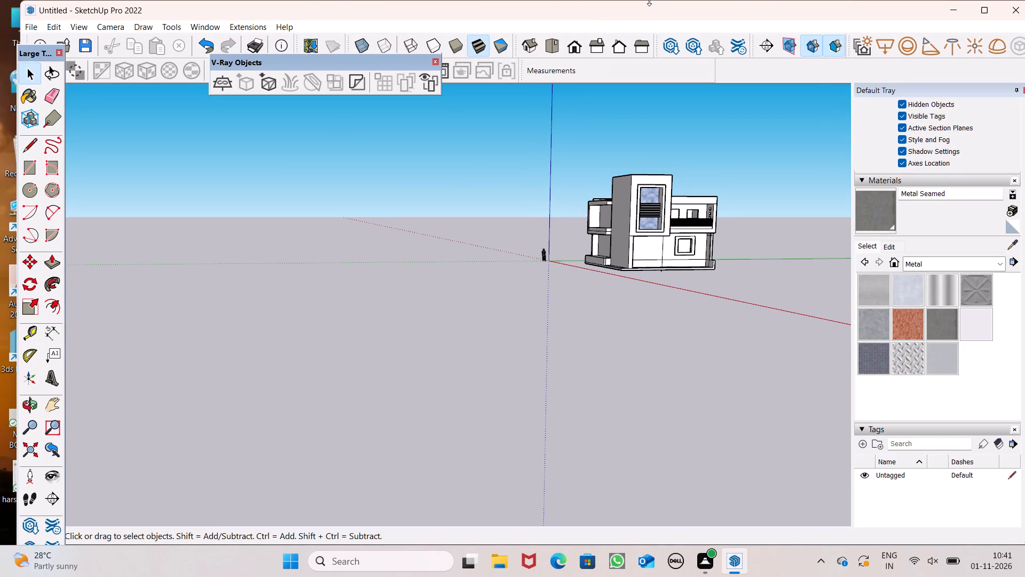
scroll(634, 228, down, 4)
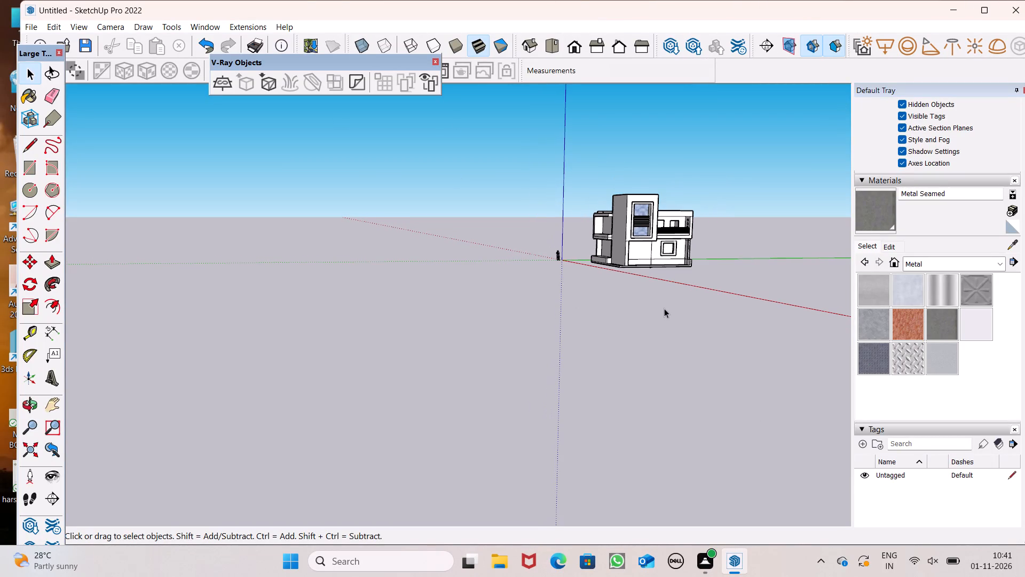
scroll(663, 270, down, 1)
middle_drag(729, 285, 551, 295)
scroll(716, 287, up, 1)
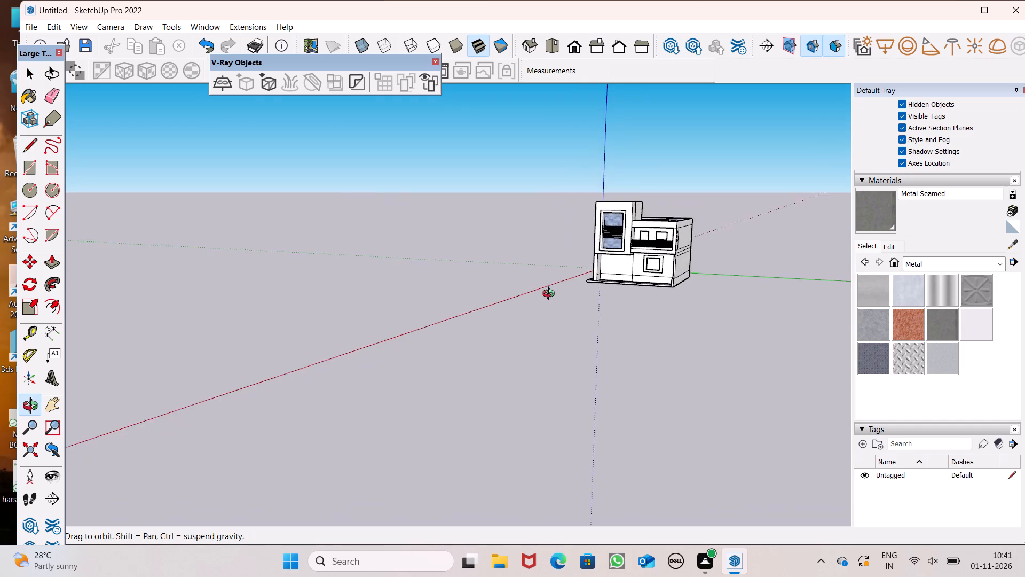
middle_drag(551, 295, 575, 282)
scroll(625, 203, up, 9)
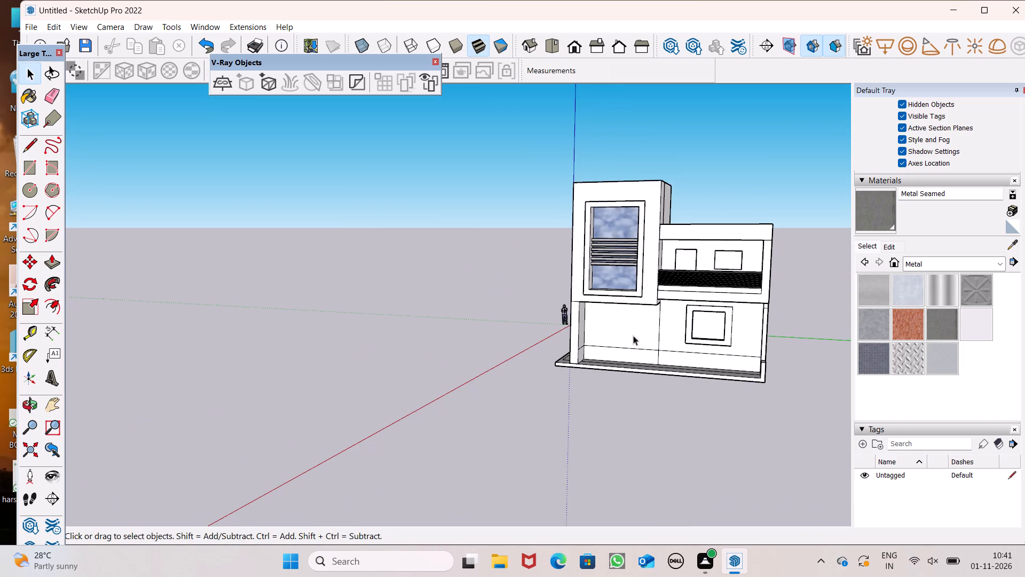
scroll(633, 336, down, 2)
middle_drag(623, 360, 659, 383)
scroll(704, 299, up, 5)
scroll(458, 288, down, 1)
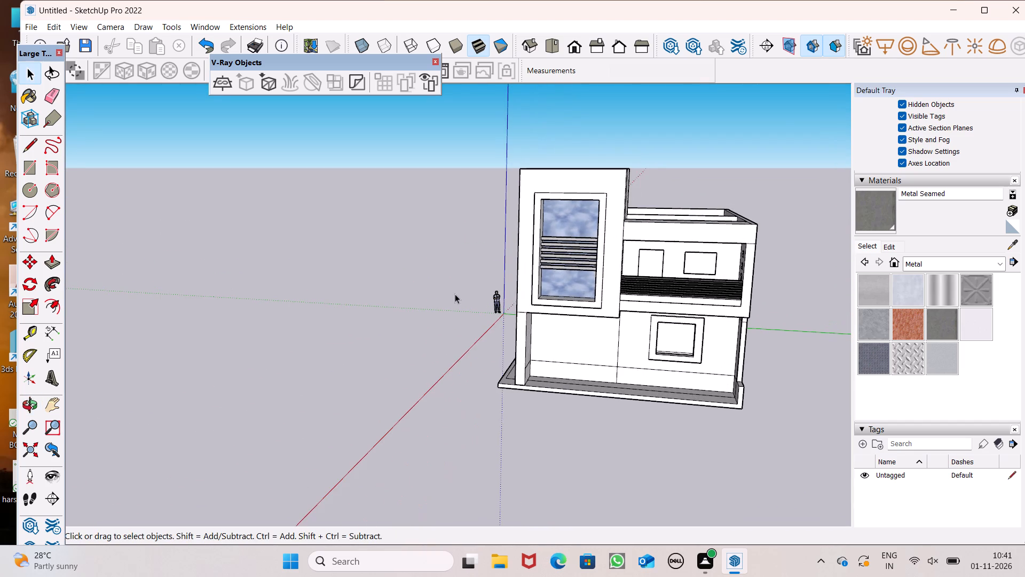
scroll(455, 294, down, 2)
middle_drag(525, 347, 579, 322)
scroll(710, 330, up, 1)
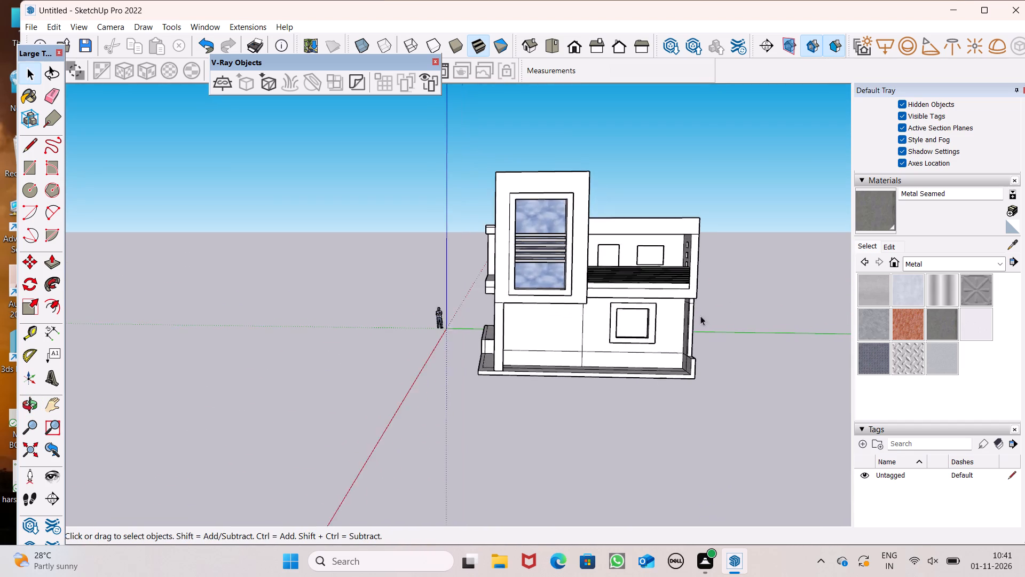
scroll(700, 316, up, 6)
scroll(693, 313, down, 5)
middle_drag(658, 334, 545, 385)
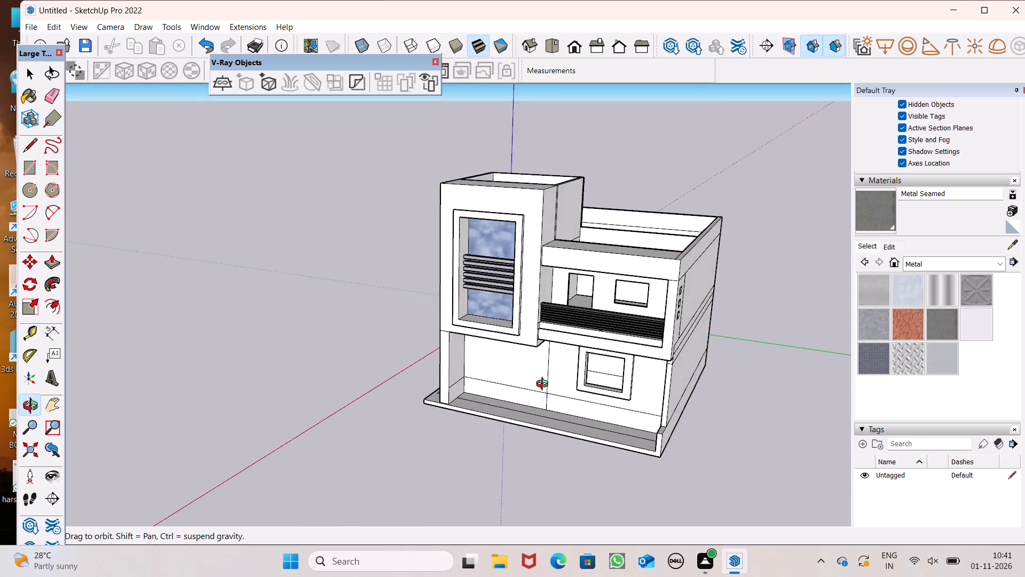
middle_drag(545, 385, 582, 372)
scroll(570, 219, up, 1)
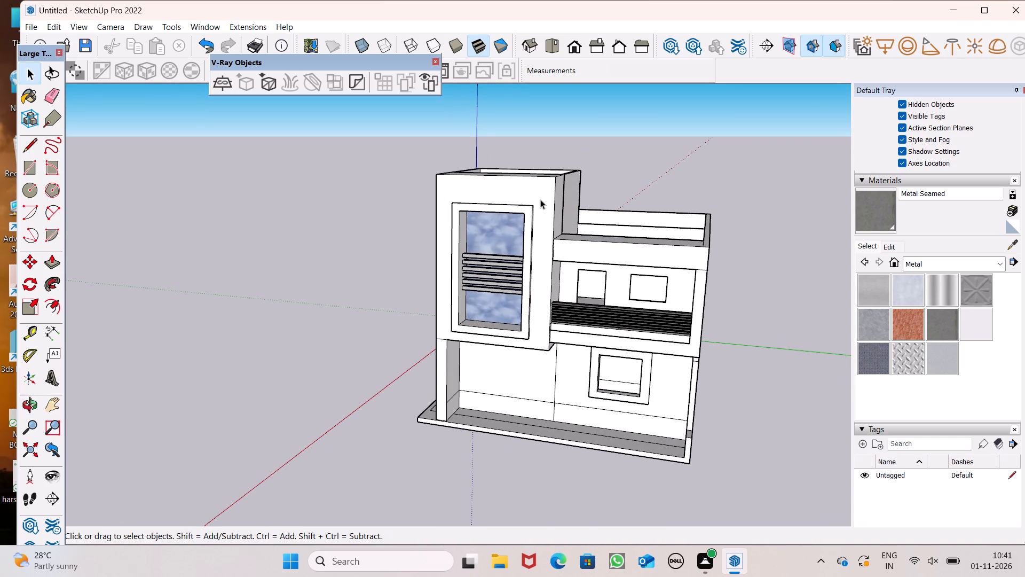
scroll(540, 199, up, 6)
scroll(538, 202, down, 4)
scroll(499, 232, down, 3)
middle_drag(535, 307, 458, 402)
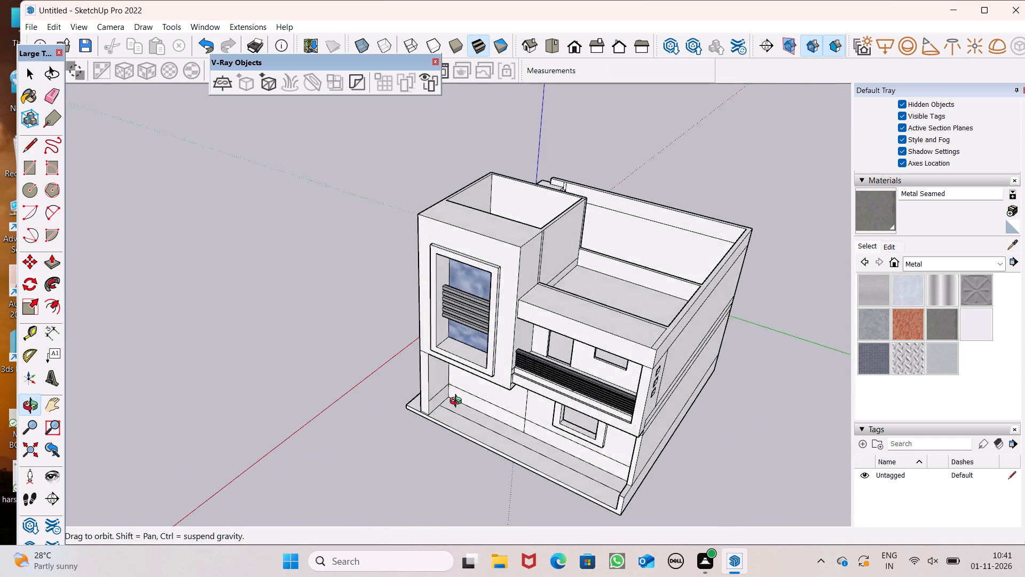
middle_drag(458, 402, 411, 430)
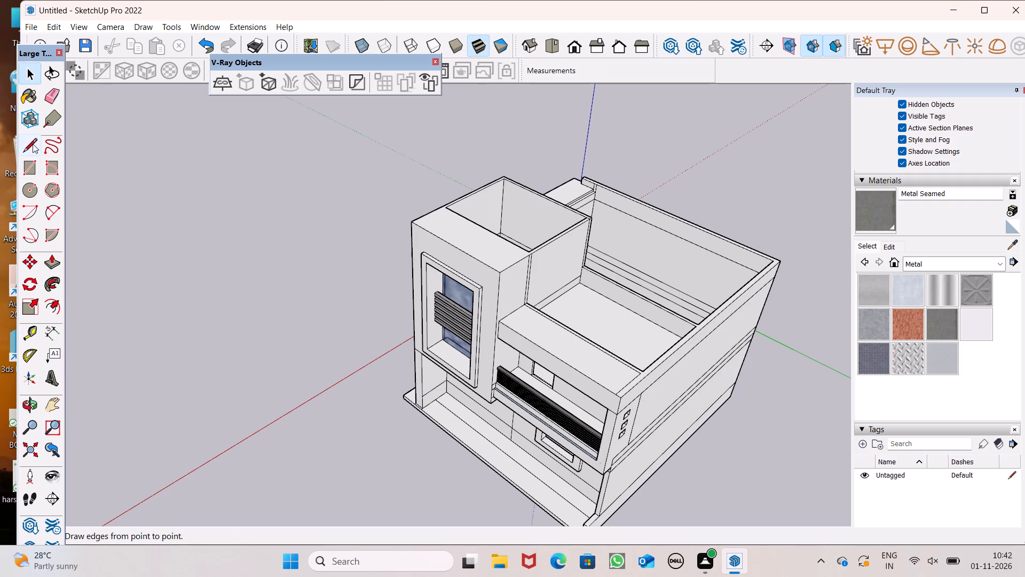
Draw two short edges across the side parapet's top: one about 9" near the front corner, one outward from the roof recess corner.
click(33, 143)
scroll(603, 316, down, 2)
middle_drag(695, 344, 635, 393)
scroll(462, 236, down, 4)
scroll(586, 418, up, 7)
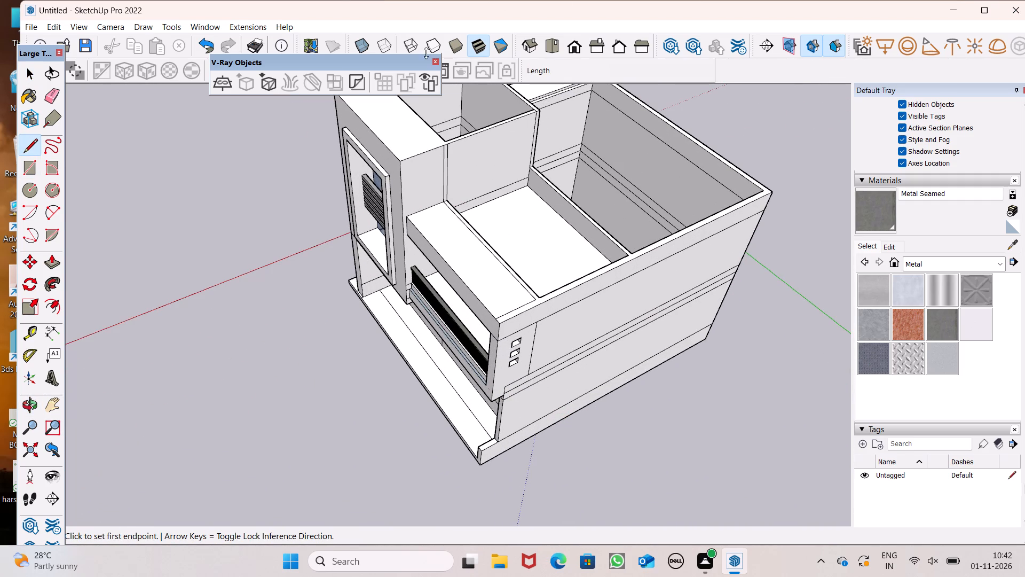
scroll(435, 338, up, 4)
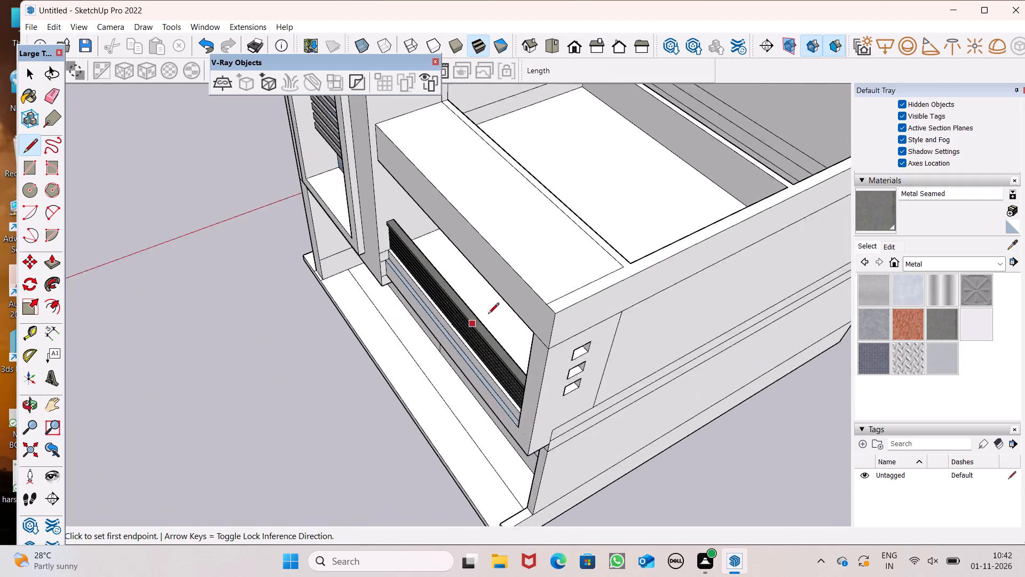
scroll(488, 315, up, 2)
scroll(586, 295, up, 4)
click(582, 285)
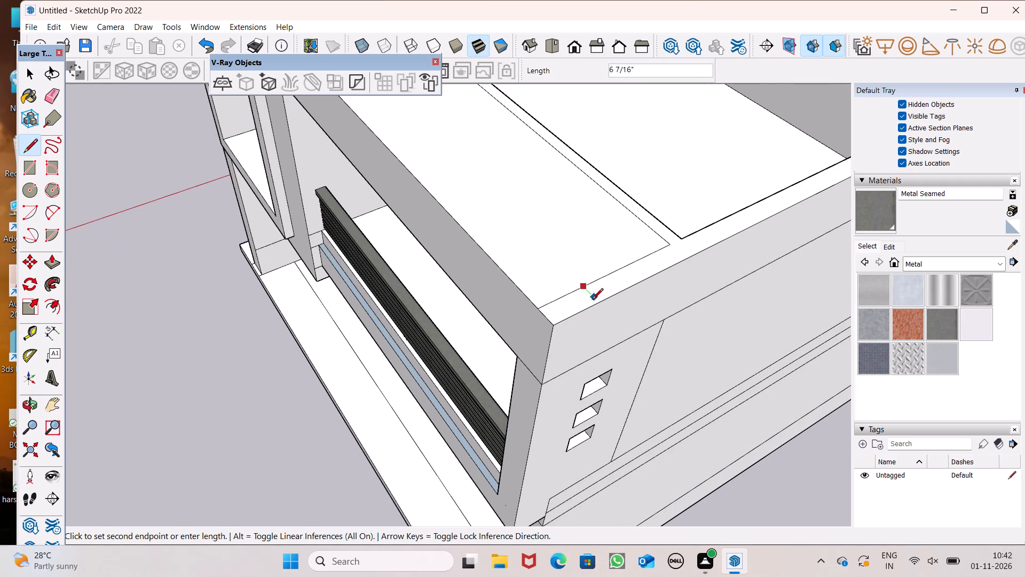
click(594, 305)
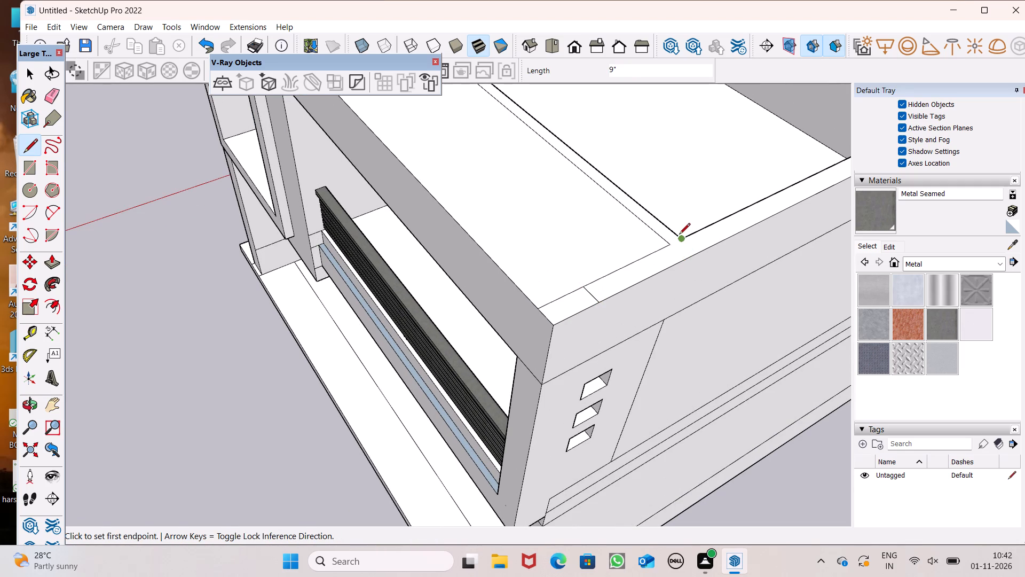
click(681, 240)
click(696, 249)
Draw an edge about 6" long joining the balcony roof's inner line end to the adjacent roof recess corner.
scroll(602, 265, down, 5)
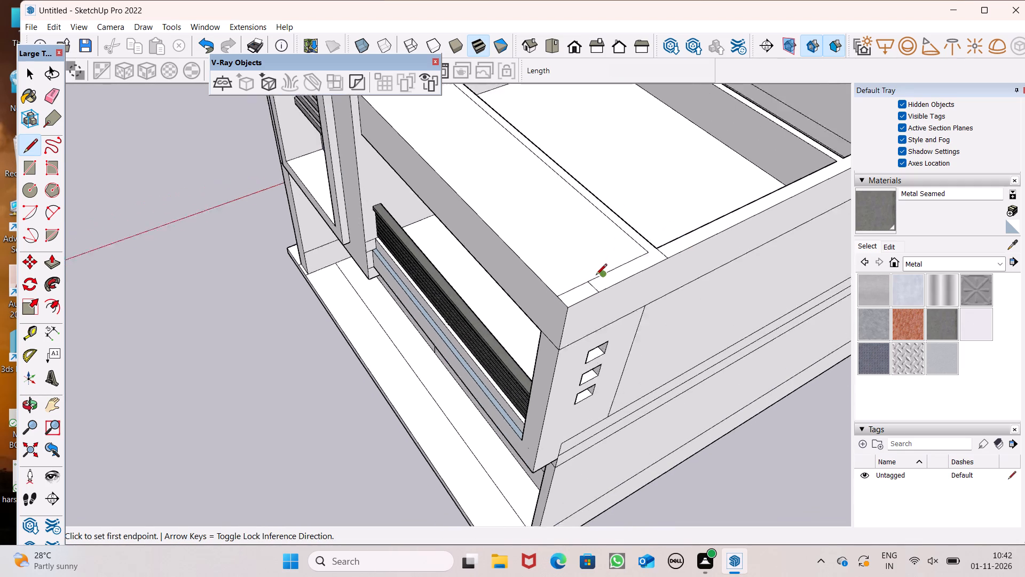
scroll(596, 276, down, 9)
middle_drag(611, 279, 537, 352)
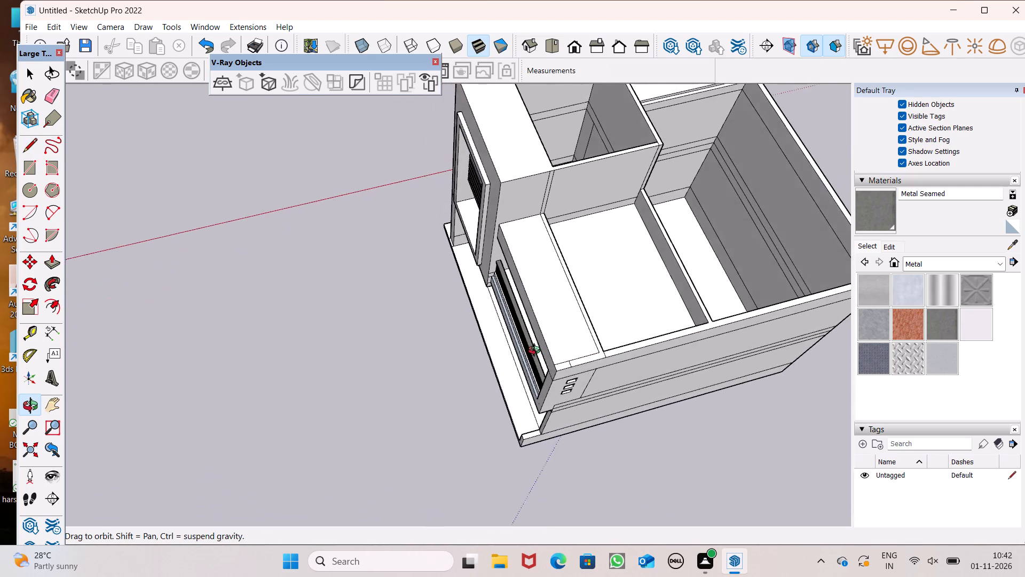
middle_drag(537, 352, 547, 318)
scroll(600, 318, up, 6)
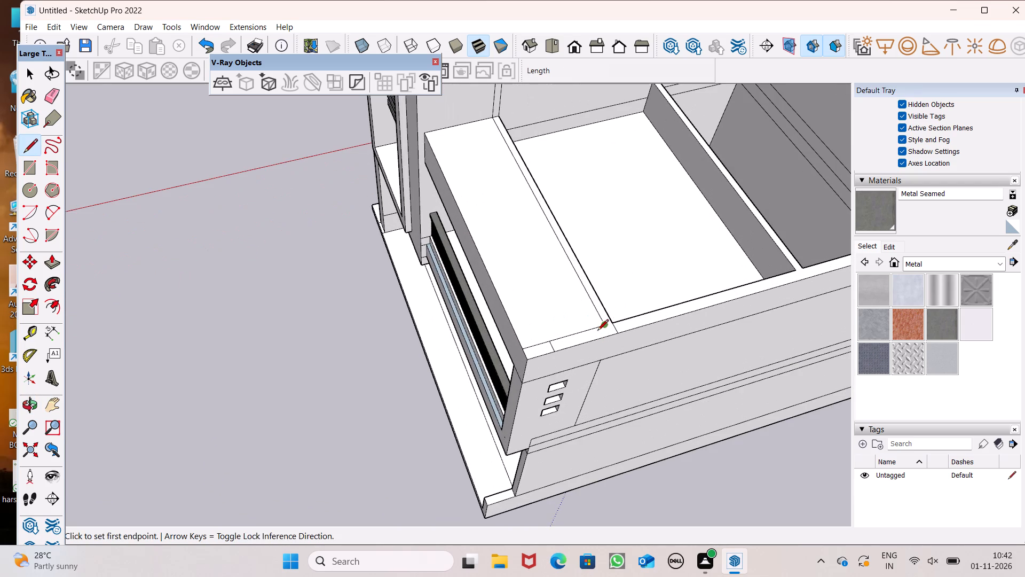
click(602, 328)
scroll(607, 328, up, 4)
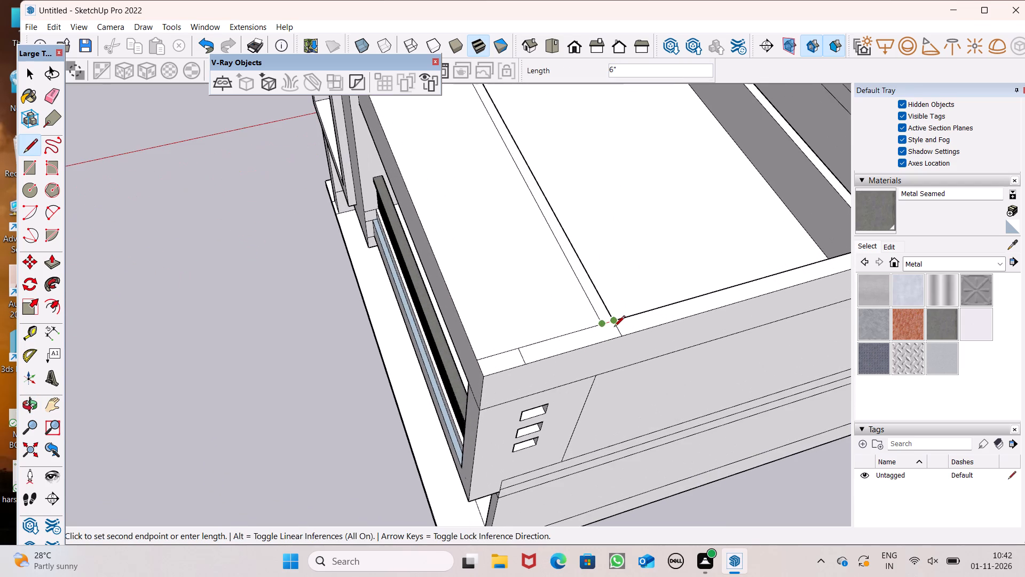
click(613, 323)
key(space)
Place a guide line on the balcony roof about 3' 7" forward of its inner lengthwise line.
scroll(503, 263, down, 7)
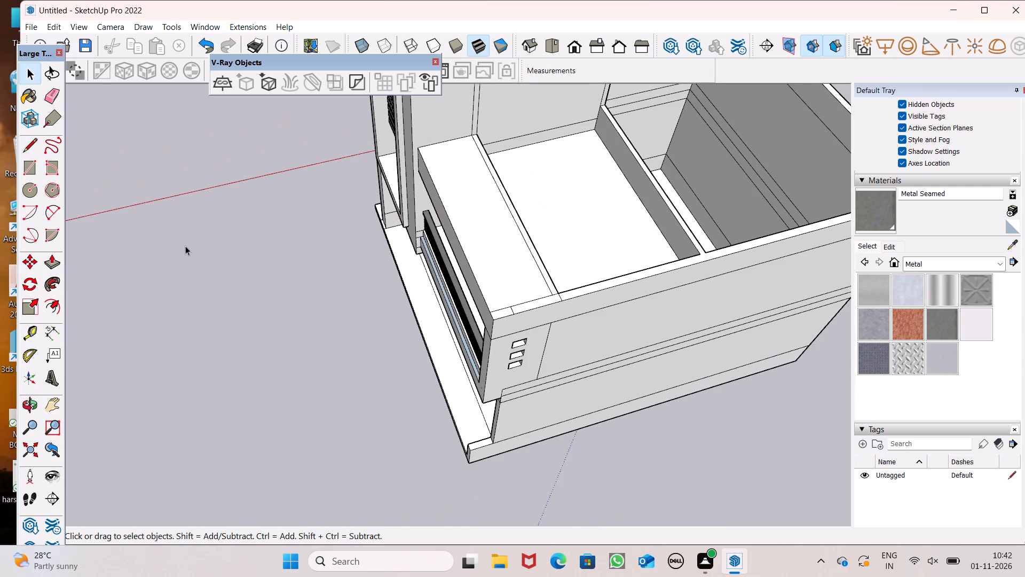
click(24, 339)
scroll(279, 275, down, 4)
scroll(357, 242, up, 7)
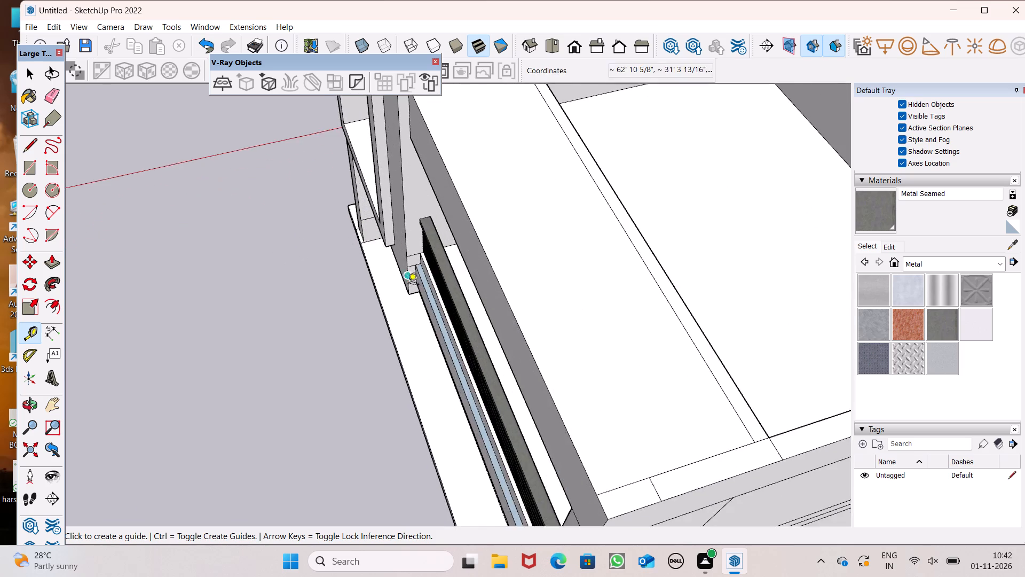
scroll(409, 286, down, 4)
scroll(518, 280, up, 2)
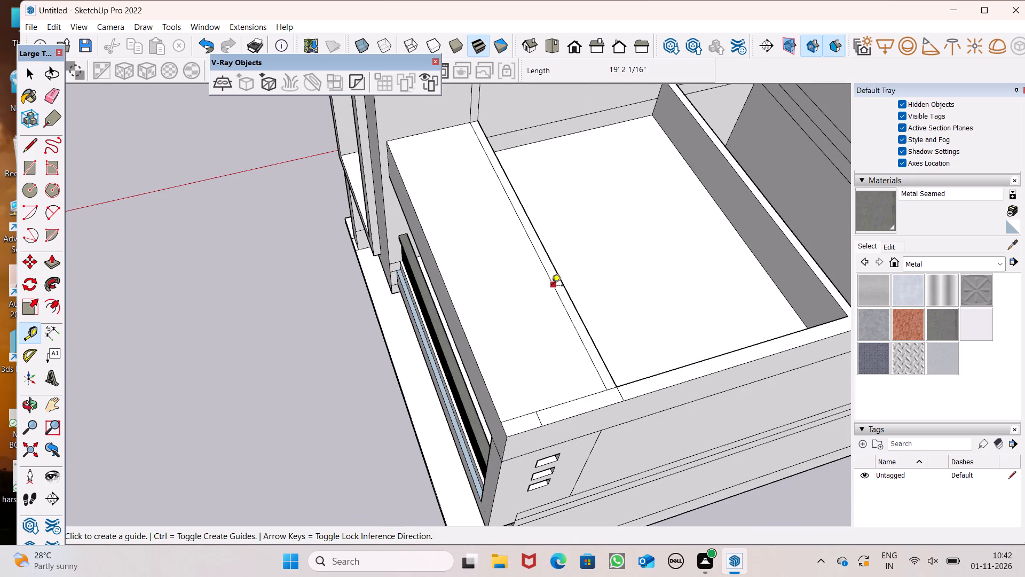
drag(551, 286, 504, 320)
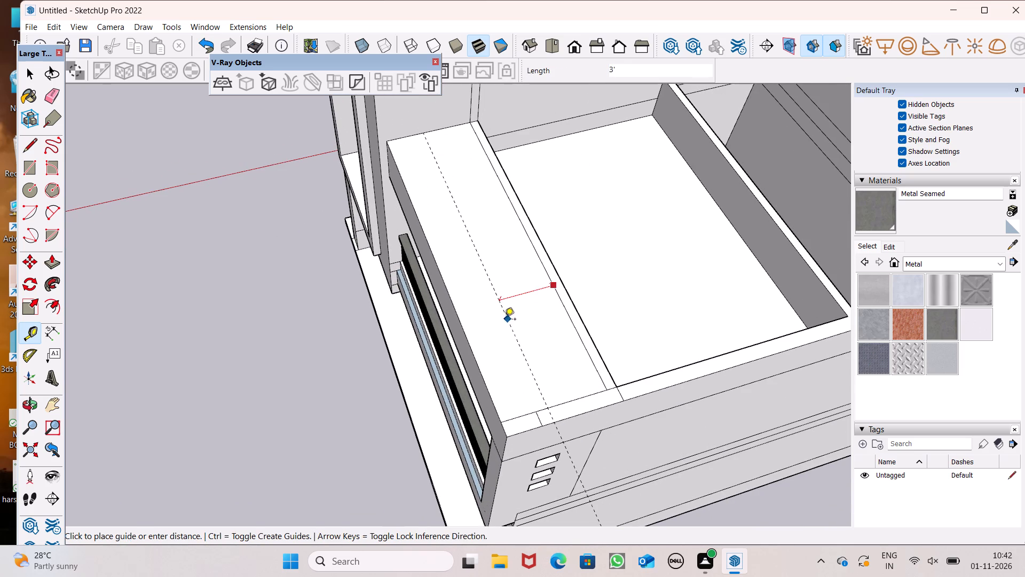
drag(504, 320, 495, 323)
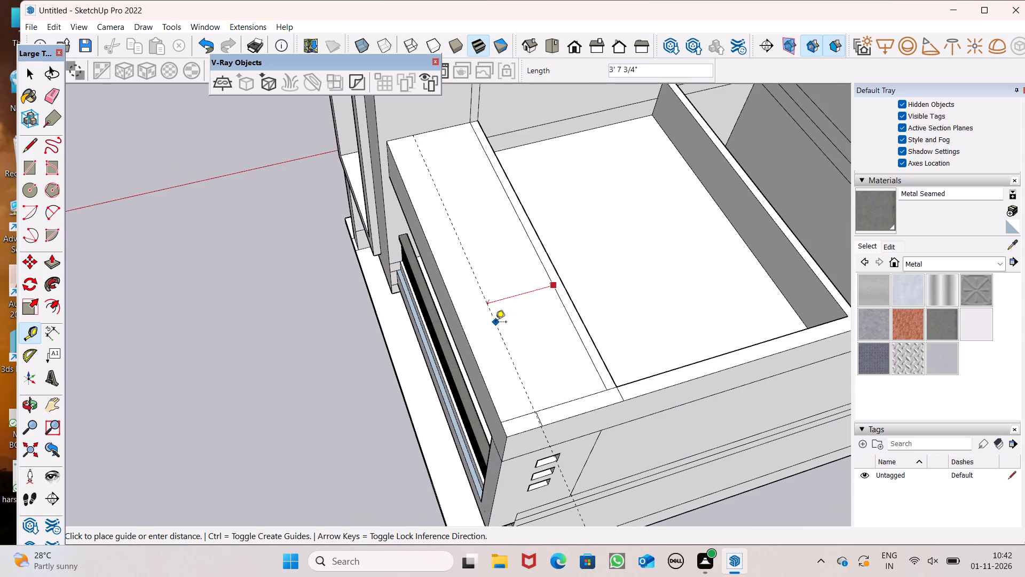
drag(495, 323, 495, 319)
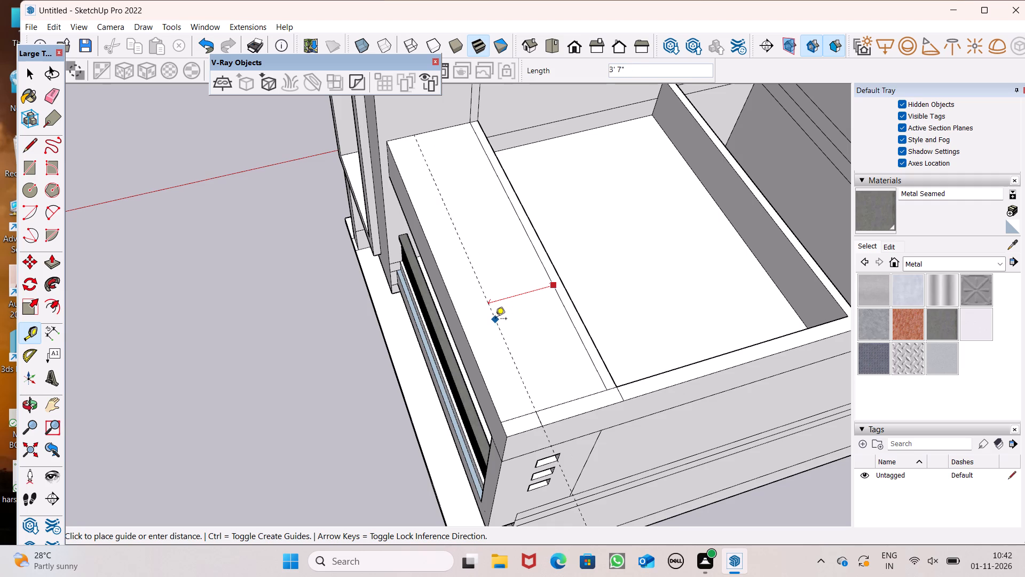
drag(495, 319, 490, 323)
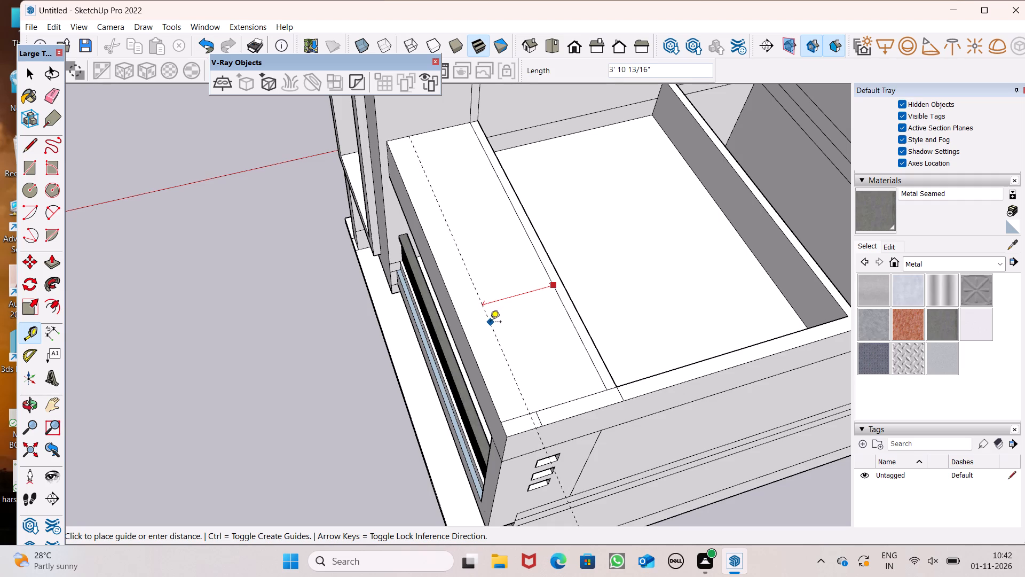
drag(490, 323, 493, 318)
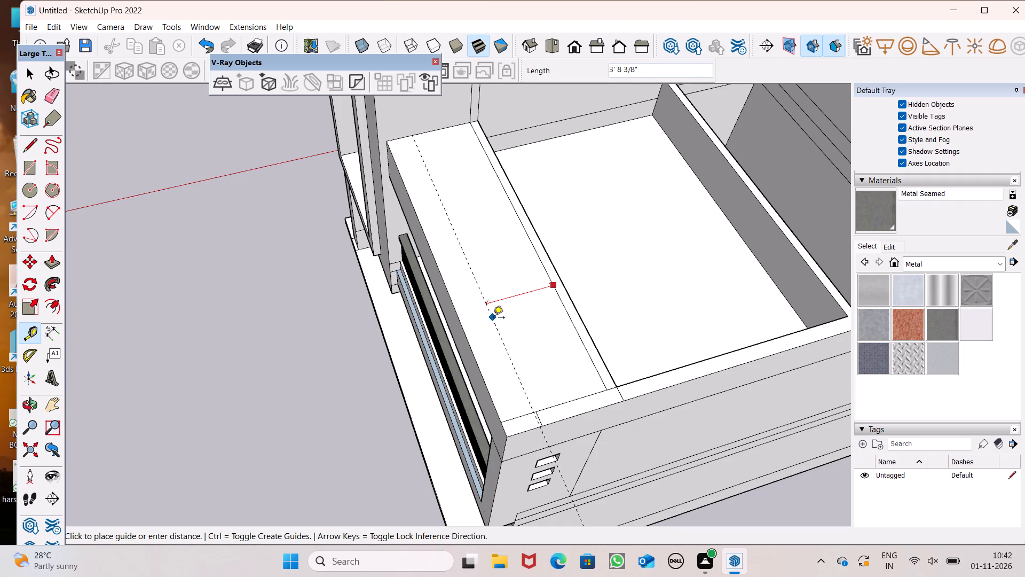
drag(493, 318, 495, 318)
Place a second parallel guide on the balcony roof, offset 6" from the first toward the roof recess.
drag(491, 314, 491, 313)
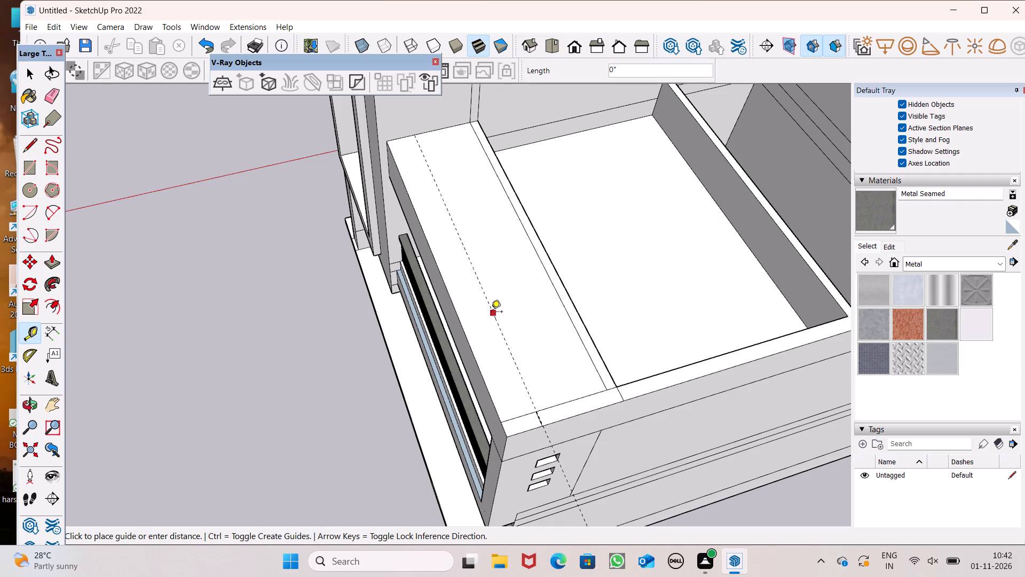
drag(491, 313, 501, 298)
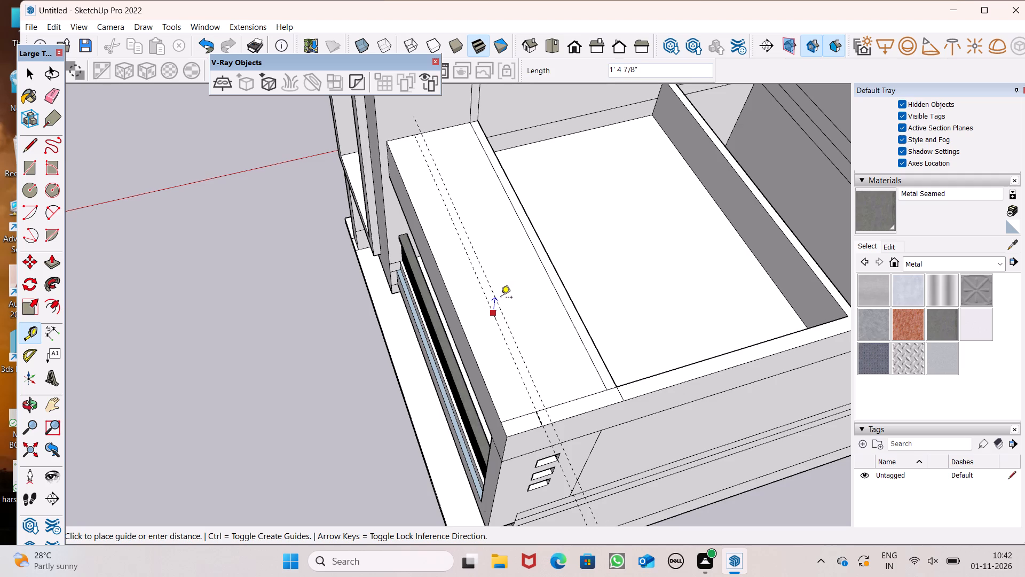
drag(501, 298, 516, 316)
key(6)
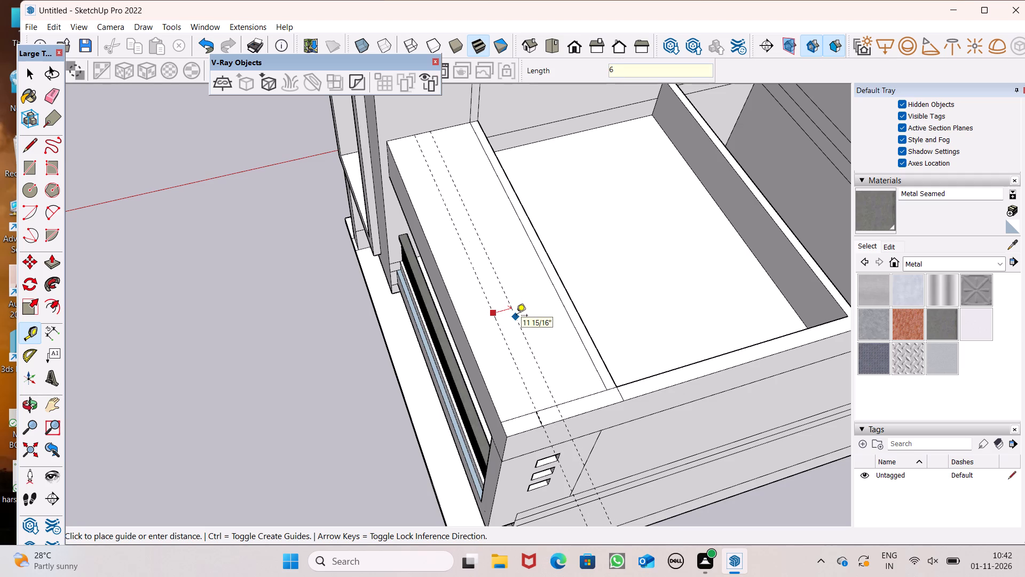
drag(516, 316, 516, 316)
key(shift+quotedbl)
key(Return)
key(space)
Draw a long rectangle about 6 3/8" by 19' 11" between the two guides, from the tower wall to the balcony roof's outer side edge.
scroll(475, 276, down, 4)
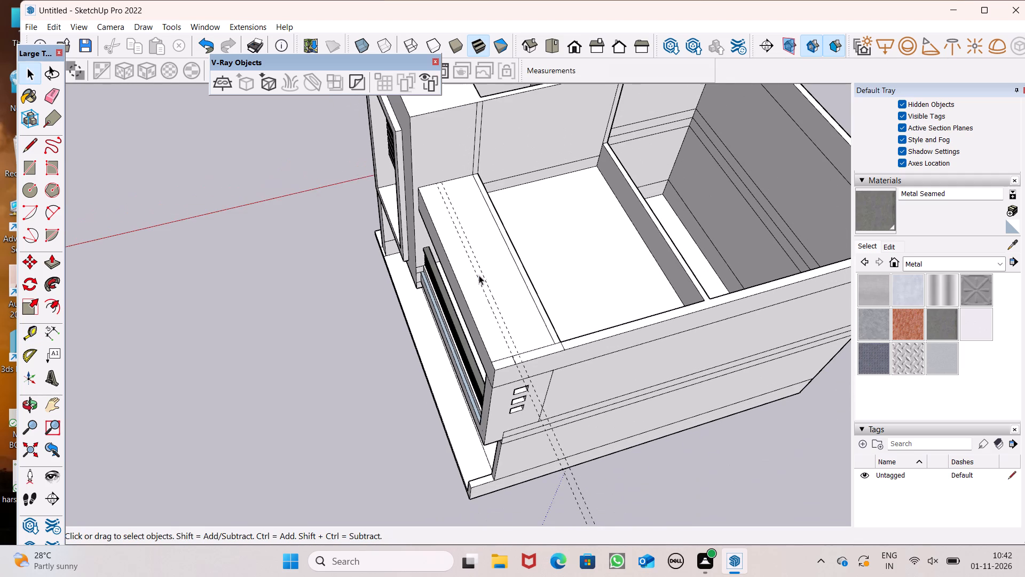
scroll(479, 275, down, 1)
click(23, 167)
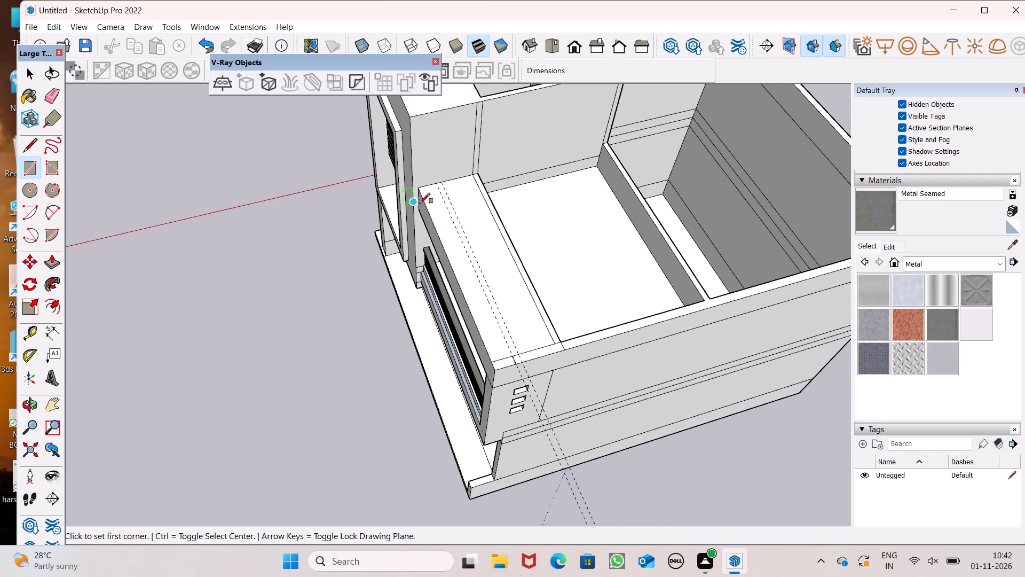
scroll(430, 210, up, 7)
click(438, 158)
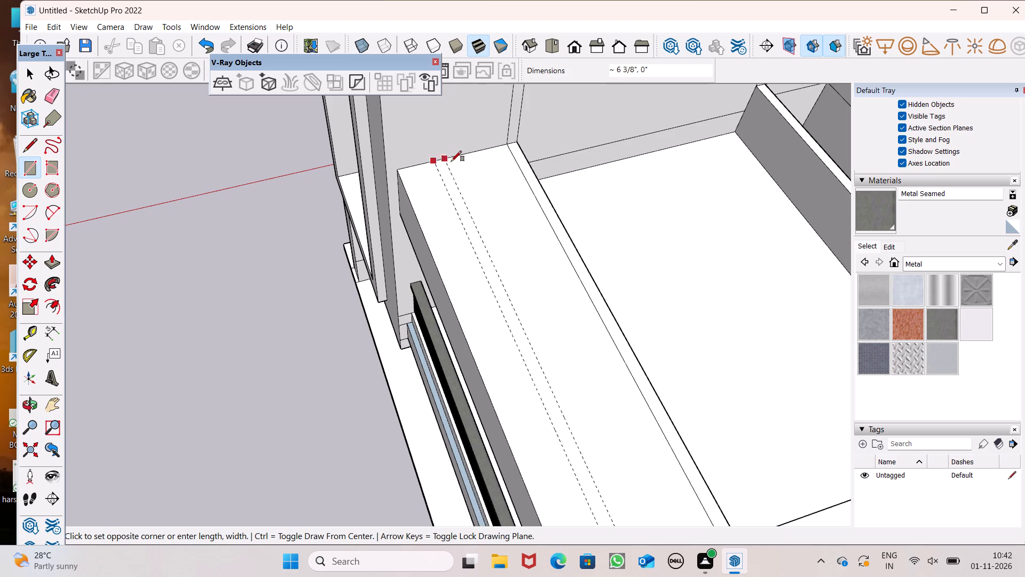
click(448, 160)
scroll(448, 160, down, 7)
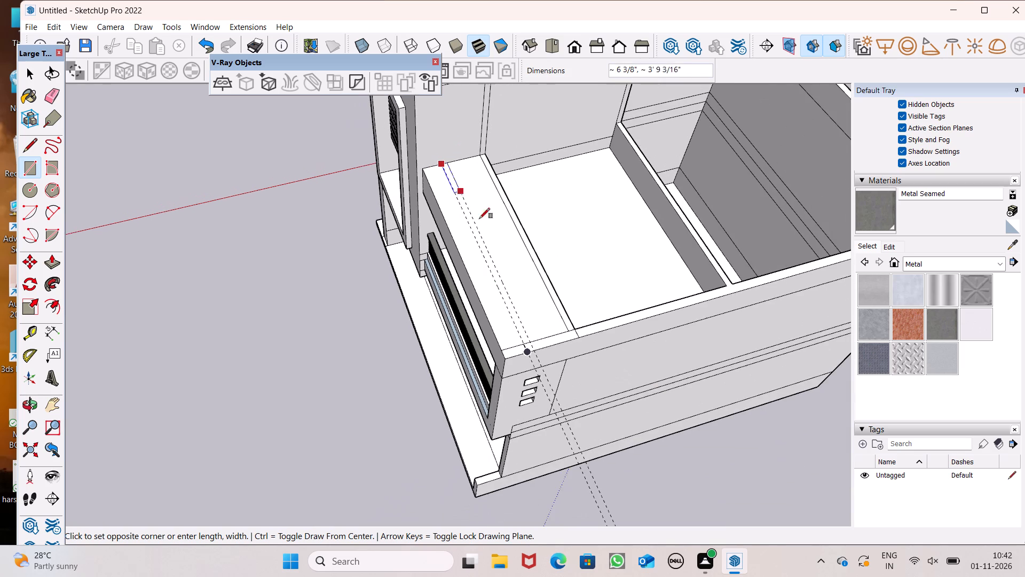
scroll(538, 344, up, 14)
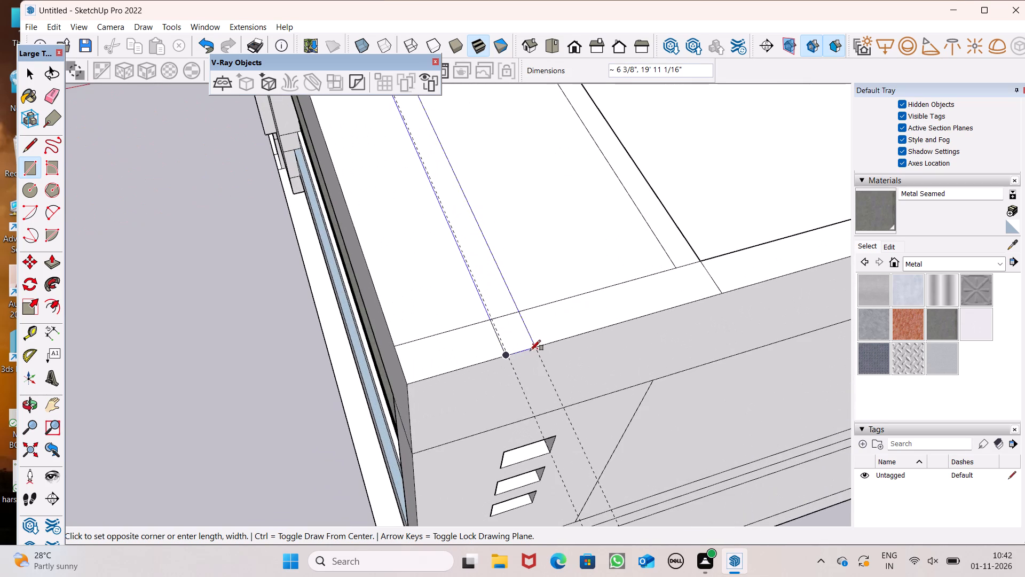
click(536, 347)
scroll(507, 298, down, 8)
key(space)
scroll(518, 330, down, 7)
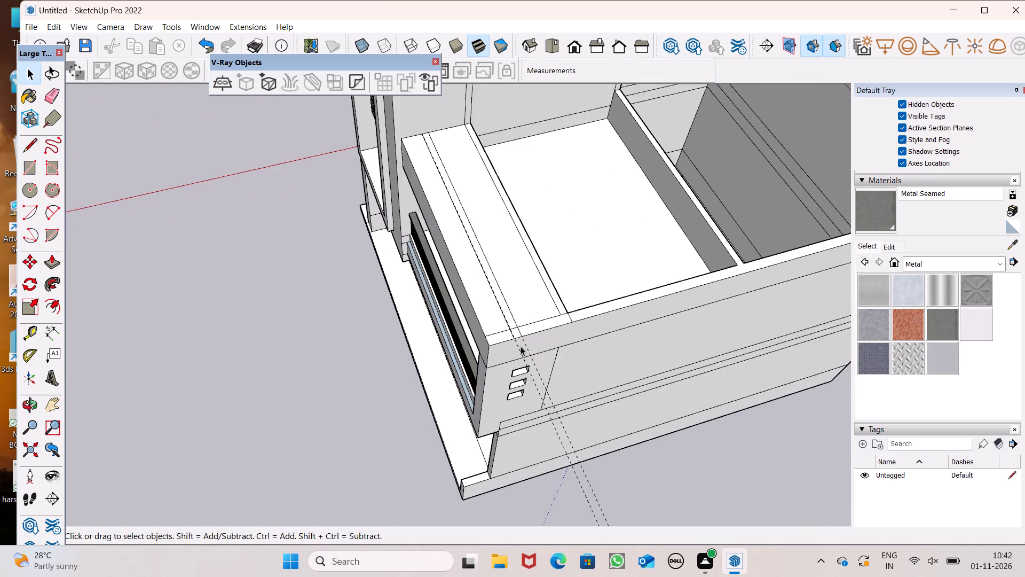
Erase the two parallel guide lines running lengthwise across the balcony roof.
scroll(466, 248, down, 6)
click(49, 103)
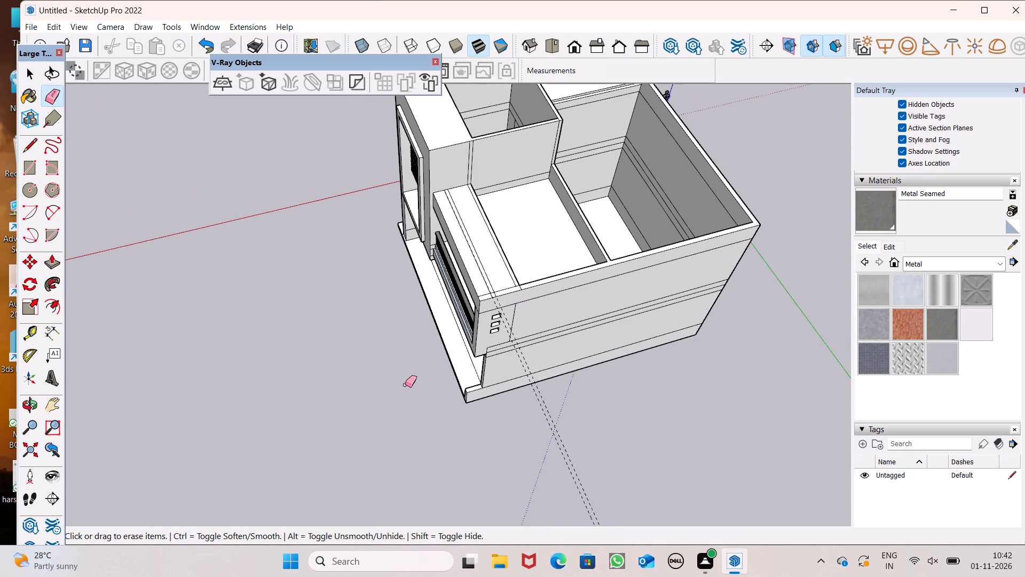
drag(540, 413, 543, 423)
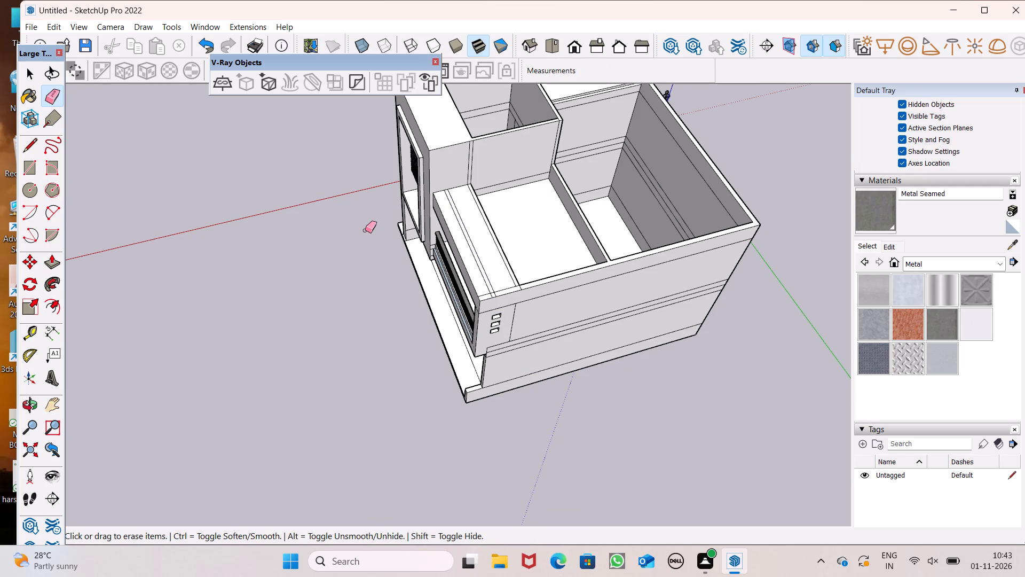
Erase the short dividing edges at the outer end of the balcony roof strip, merging it with the side border band.
scroll(339, 214, up, 2)
scroll(409, 262, down, 2)
middle_drag(415, 292, 412, 303)
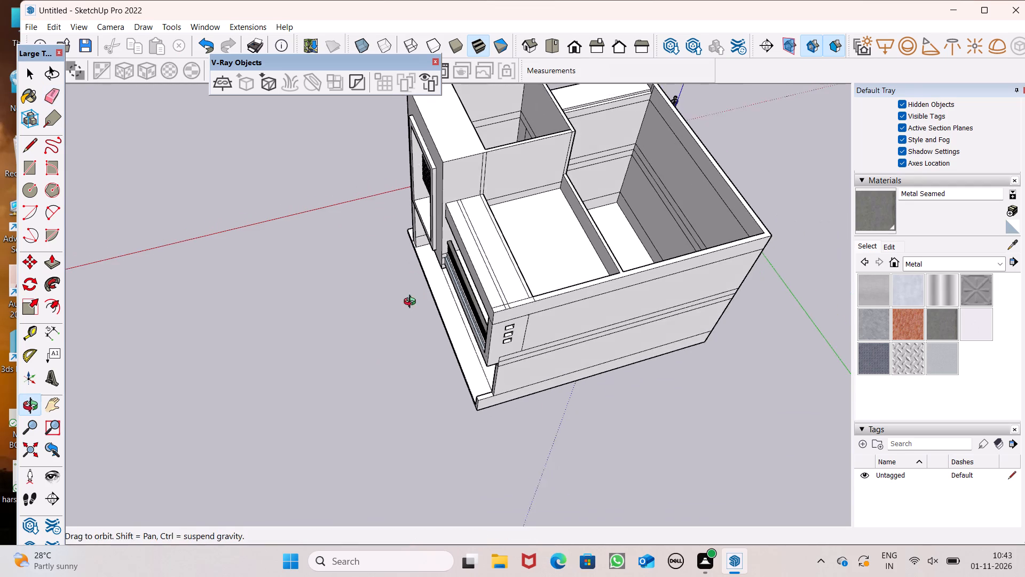
middle_drag(412, 303, 393, 318)
scroll(460, 316, up, 9)
scroll(502, 322, up, 8)
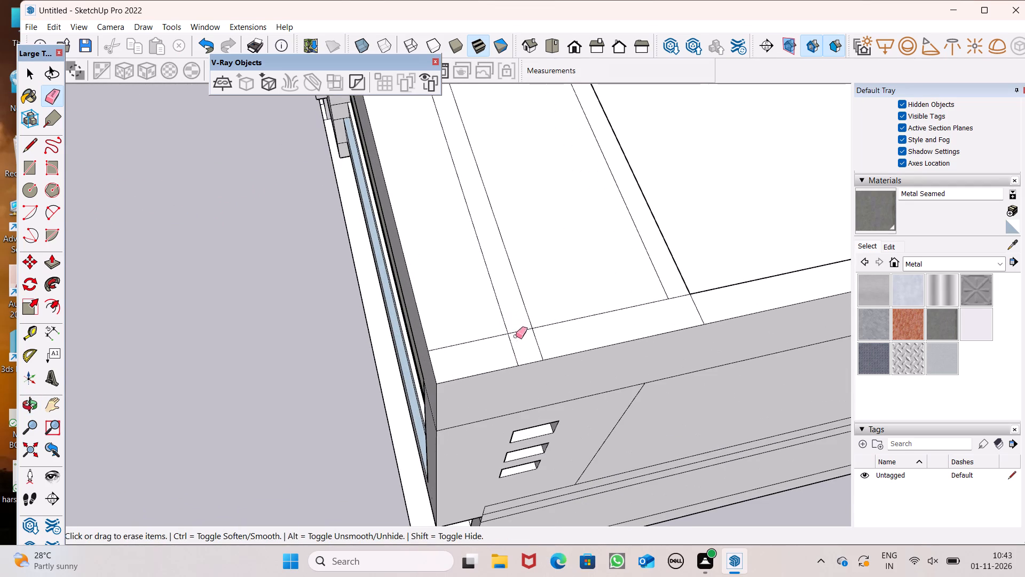
drag(516, 330, 541, 345)
scroll(539, 367, down, 14)
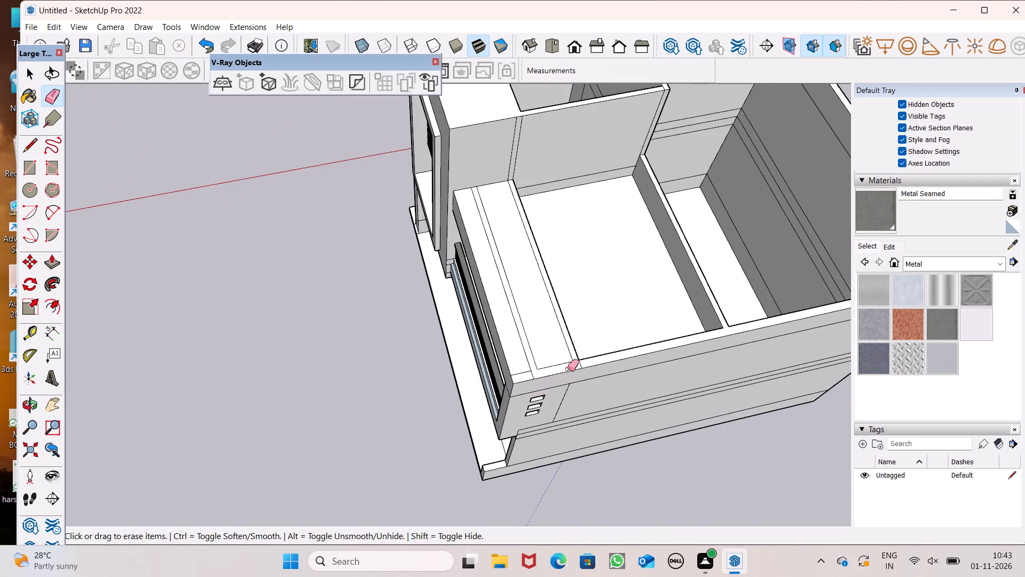
scroll(575, 372, up, 5)
scroll(551, 355, down, 5)
key(space)
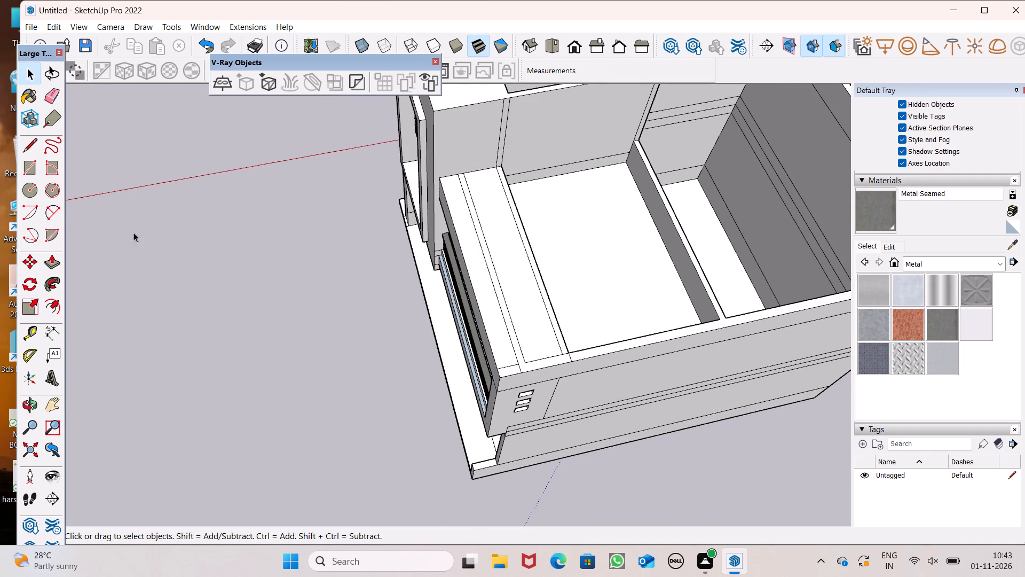
Push/Pull the L-shaped strip on the balcony roof up 4' into a parapet wall.
click(50, 262)
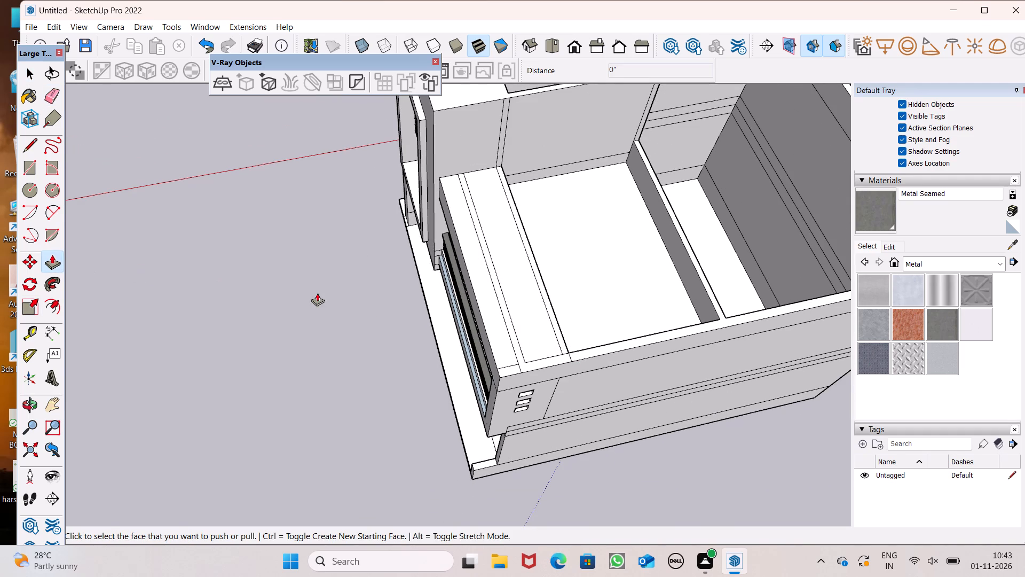
scroll(485, 318, up, 4)
drag(543, 389, 540, 356)
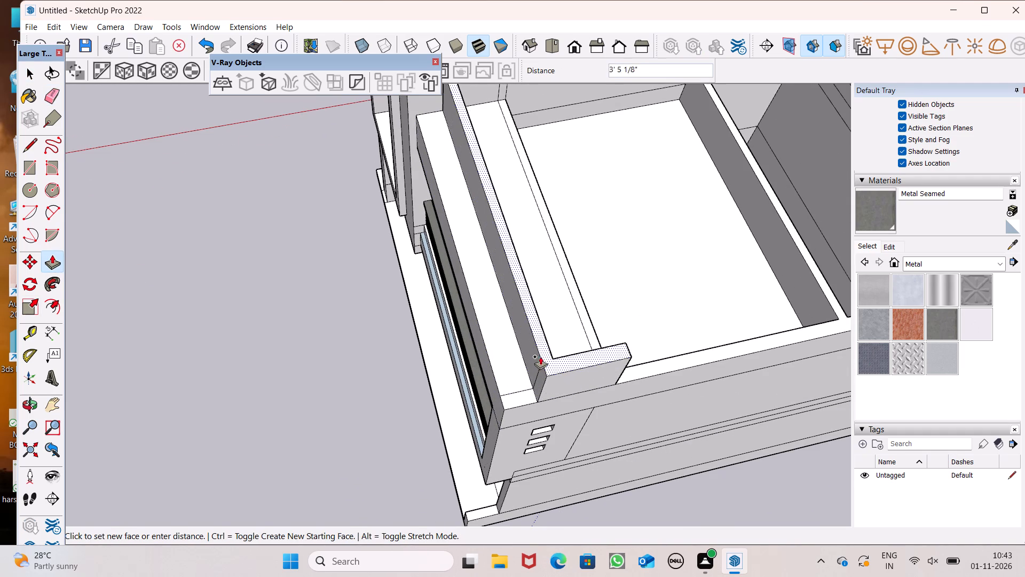
drag(540, 356, 538, 346)
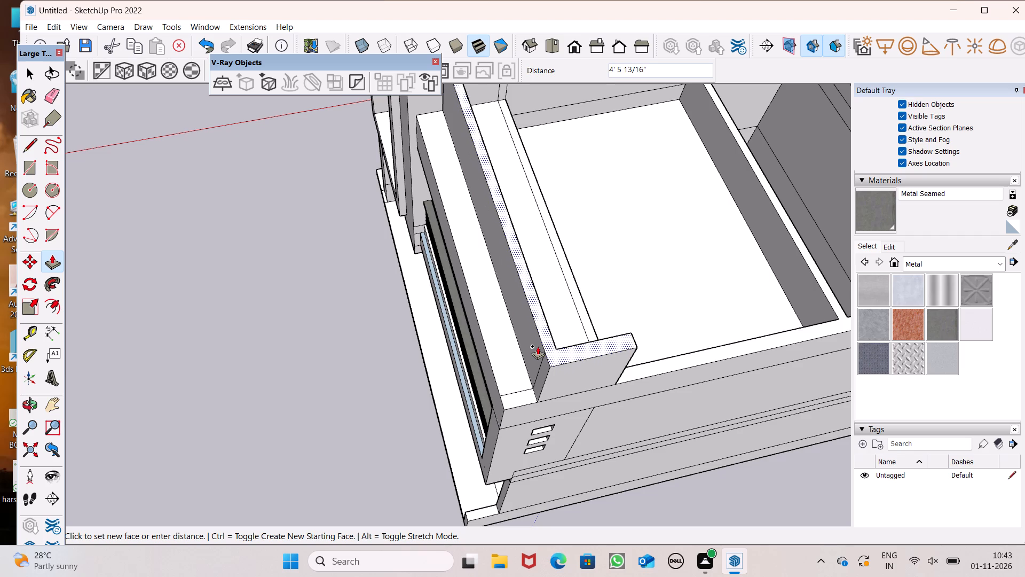
drag(538, 346, 538, 346)
text(4')
key(Return)
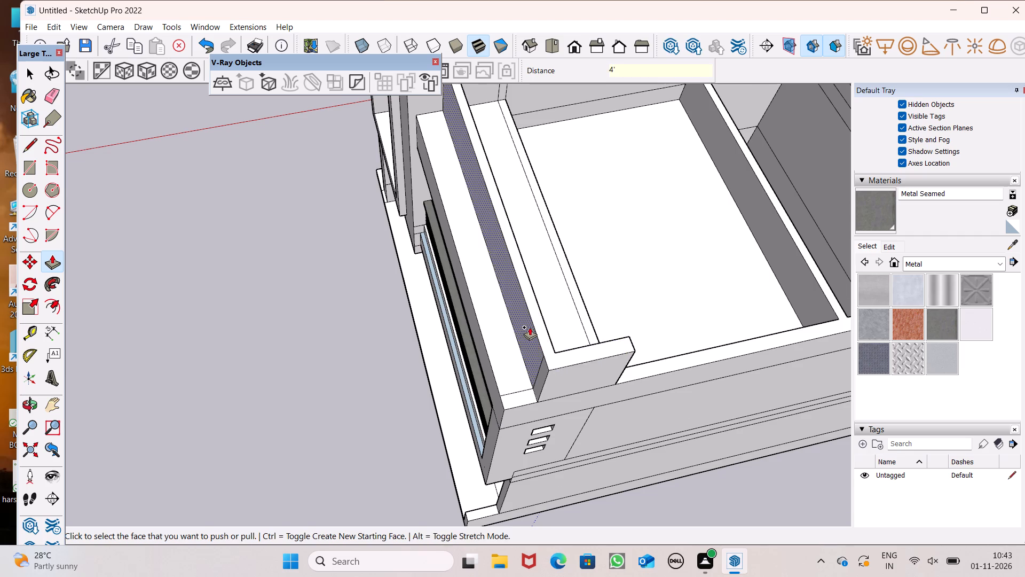
Examine the raised balcony parapet wall against the tower and front facade from several angles.
scroll(530, 327, down, 3)
middle_drag(522, 347, 587, 288)
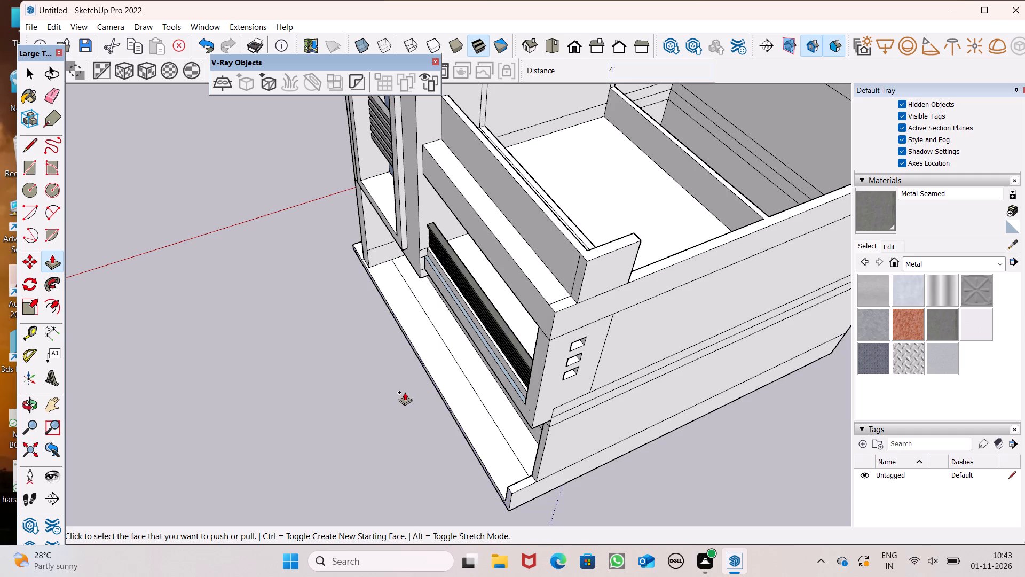
scroll(440, 335, down, 1)
middle_drag(486, 349, 677, 194)
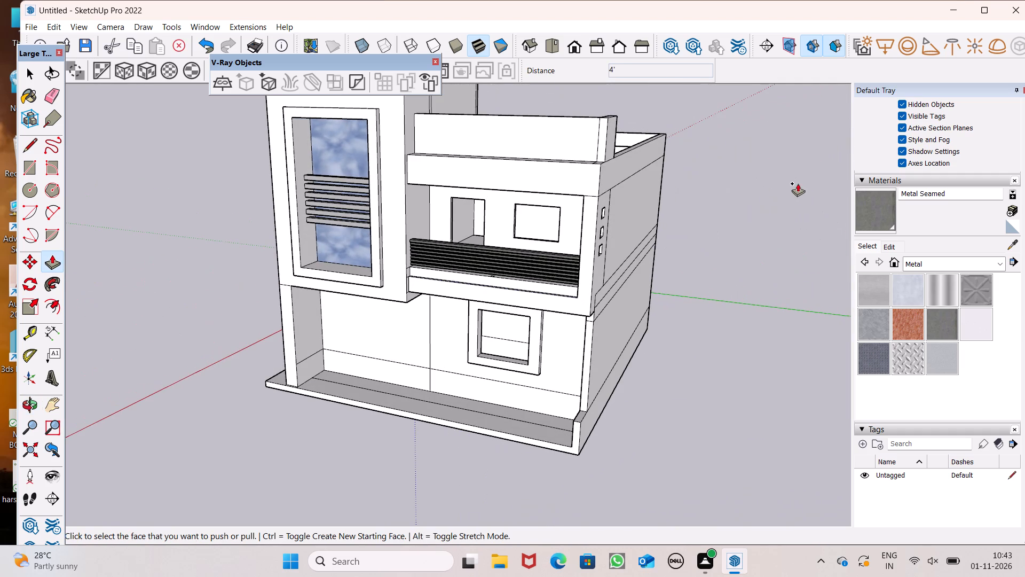
scroll(494, 229, down, 4)
middle_drag(519, 235, 651, 231)
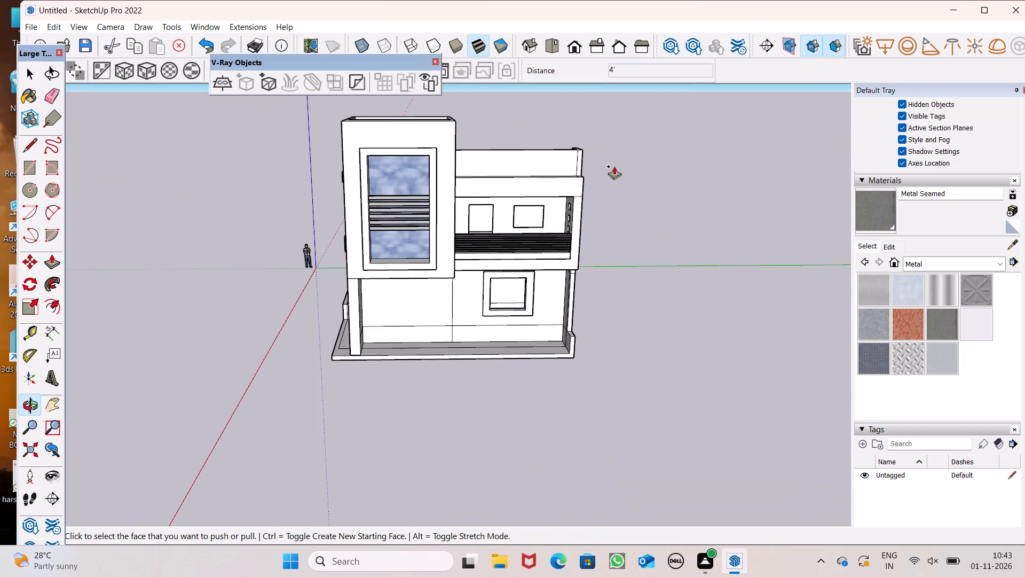
scroll(614, 166, up, 8)
scroll(602, 210, down, 4)
middle_drag(570, 239, 554, 269)
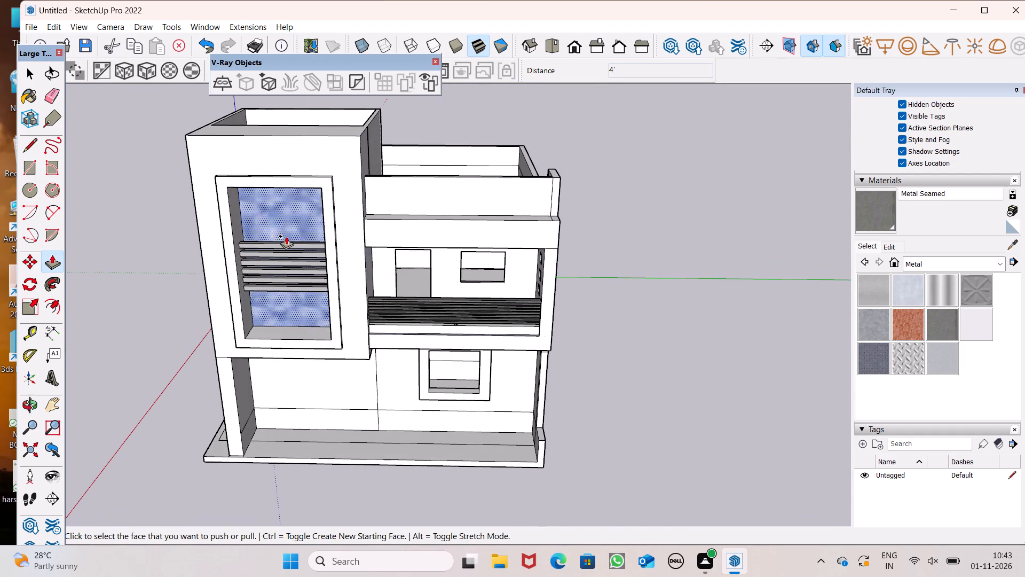
click(29, 144)
scroll(239, 170, down, 3)
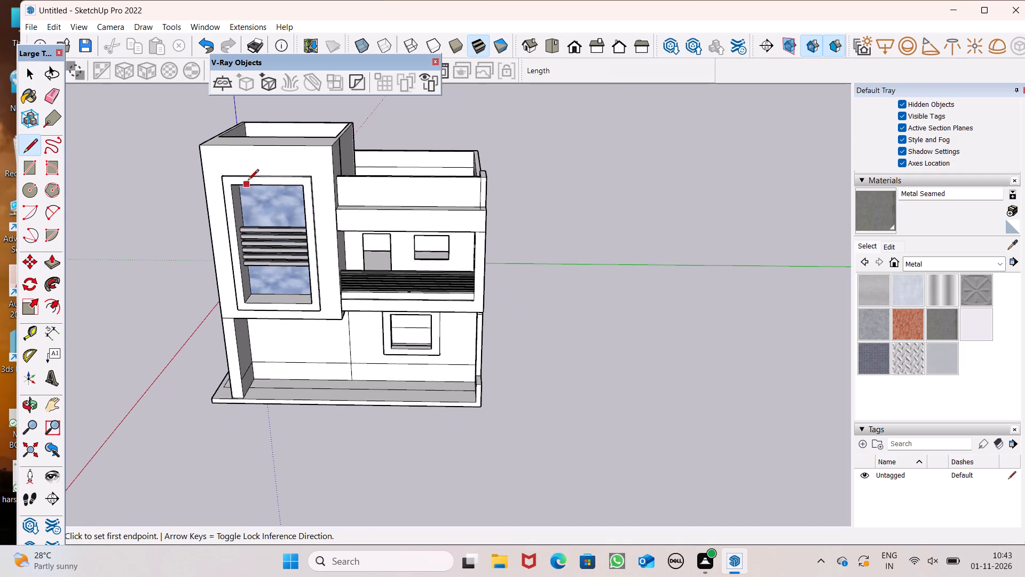
scroll(247, 130, up, 2)
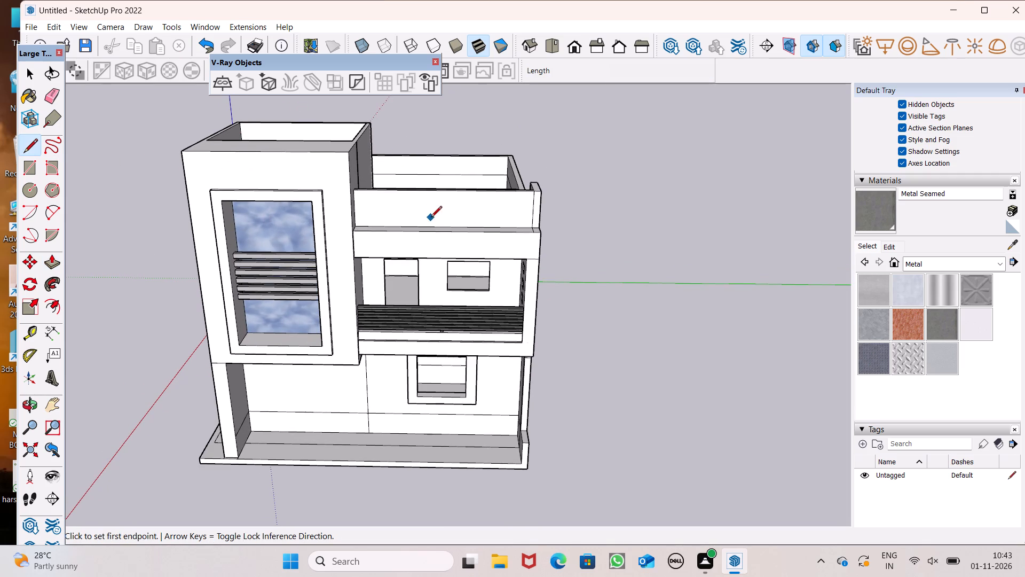
middle_drag(437, 227, 454, 258)
scroll(439, 231, up, 8)
scroll(443, 232, down, 1)
middle_drag(509, 244, 508, 237)
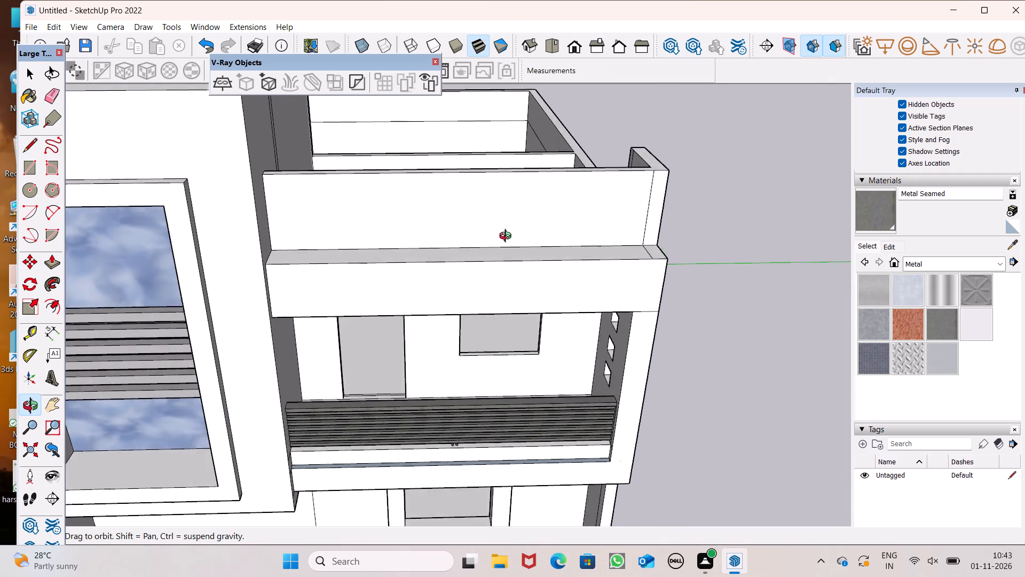
middle_drag(508, 237, 481, 209)
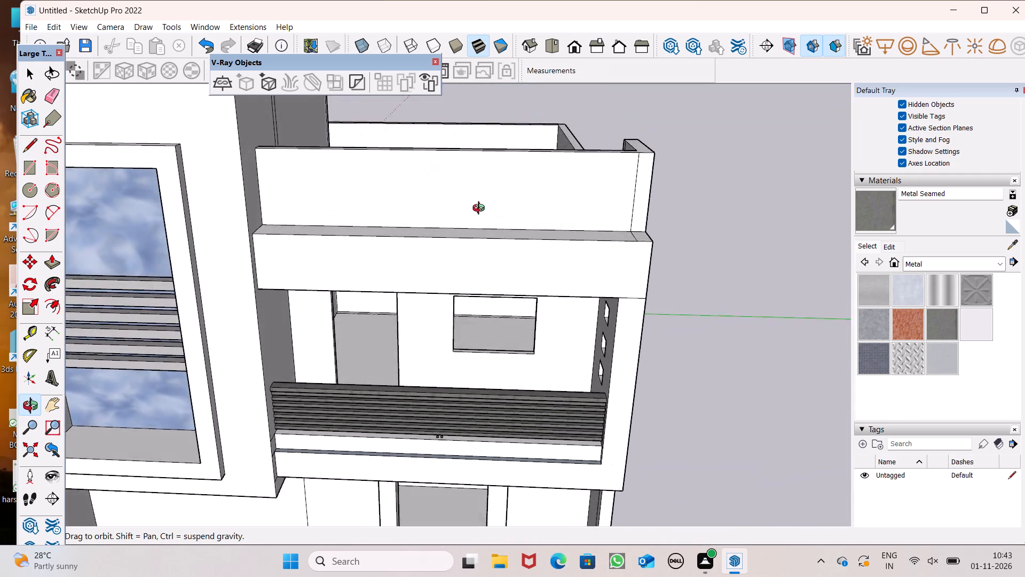
middle_drag(481, 209, 514, 290)
scroll(522, 257, up, 4)
scroll(496, 236, down, 2)
middle_drag(588, 240, 567, 258)
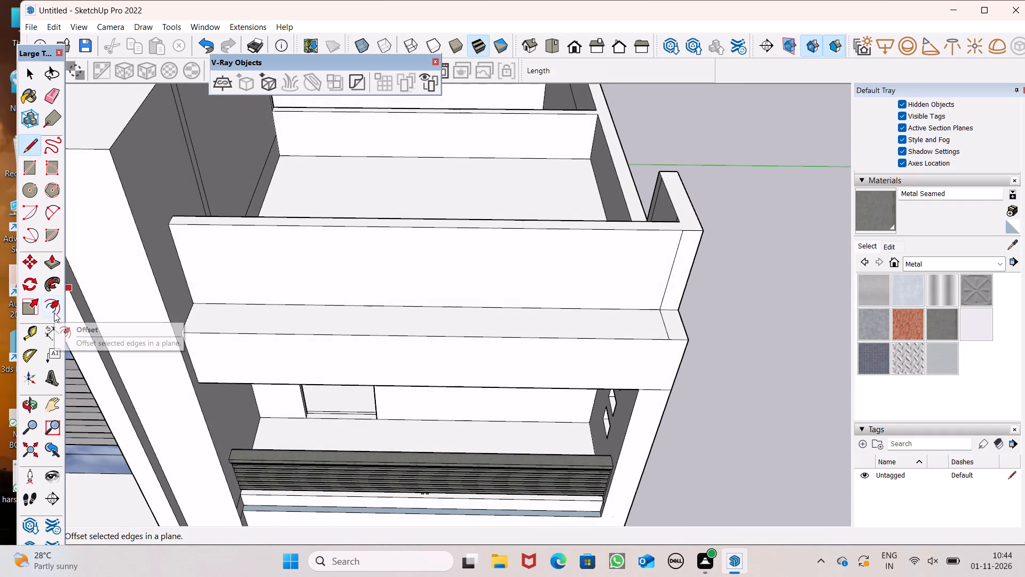
Place a vertical guide on the parapet's front face, about 1' 2" inward from the vertical line near its outer side end.
click(29, 334)
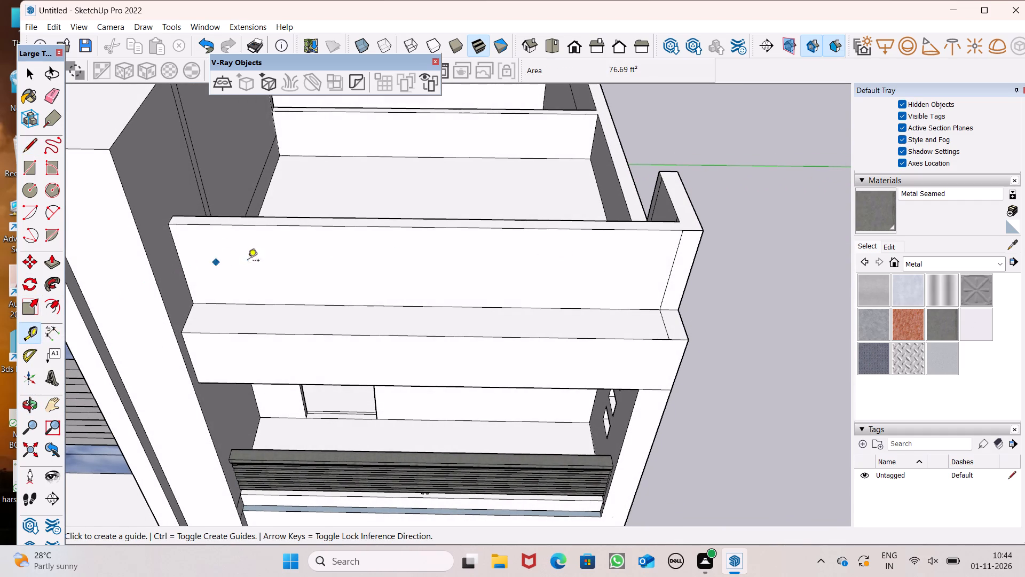
scroll(165, 318, down, 1)
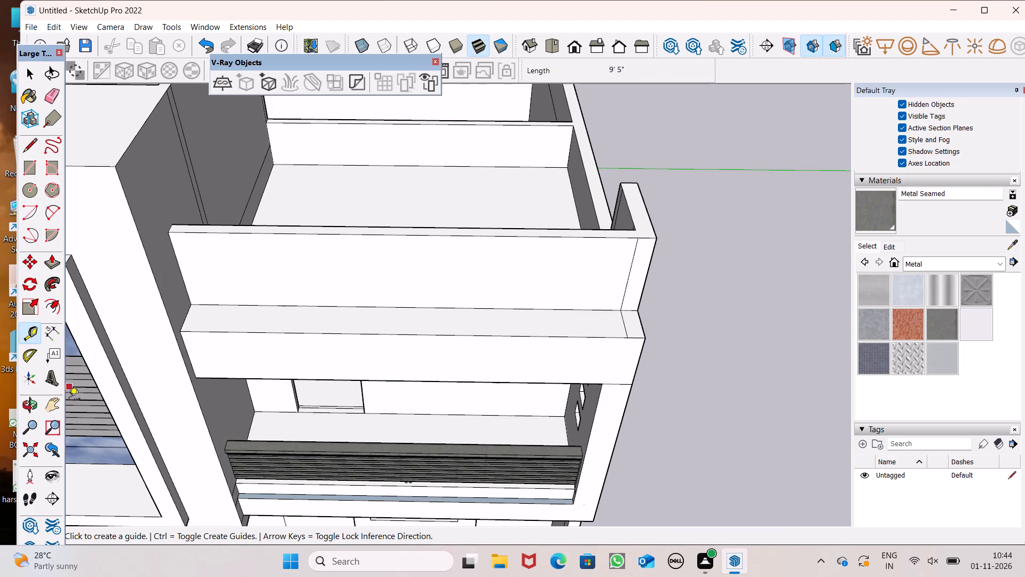
scroll(359, 353, down, 1)
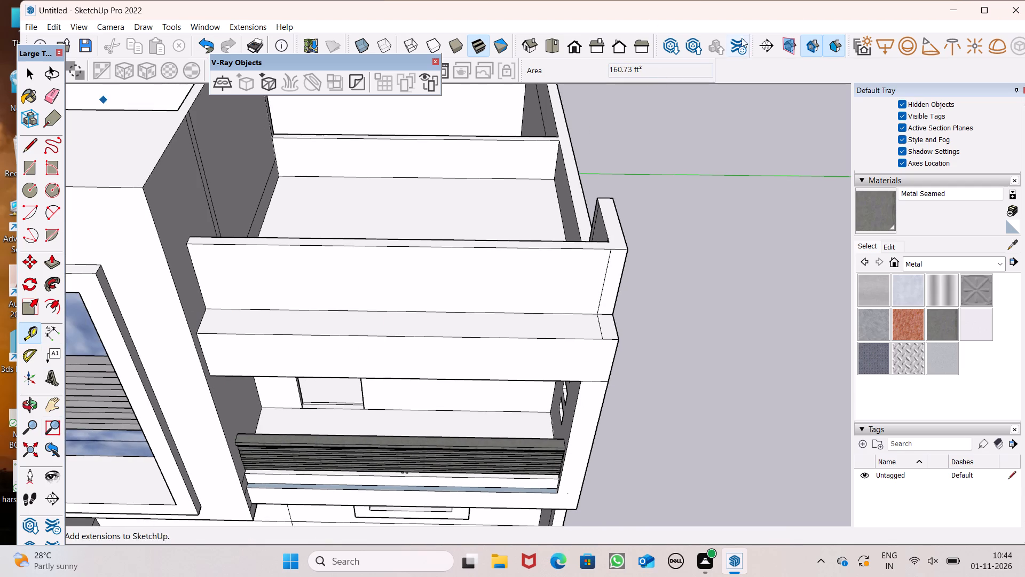
scroll(587, 176, down, 2)
scroll(550, 251, up, 1)
middle_drag(575, 216, 613, 161)
scroll(613, 161, up, 8)
scroll(576, 216, down, 2)
middle_drag(597, 216, 562, 248)
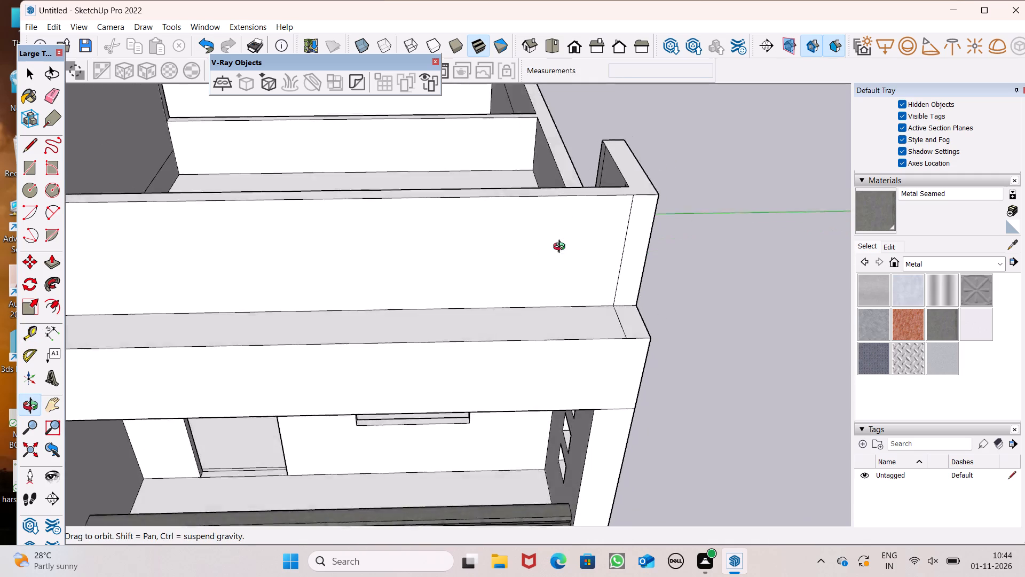
middle_drag(562, 248, 555, 255)
scroll(585, 224, up, 4)
drag(626, 266, 556, 267)
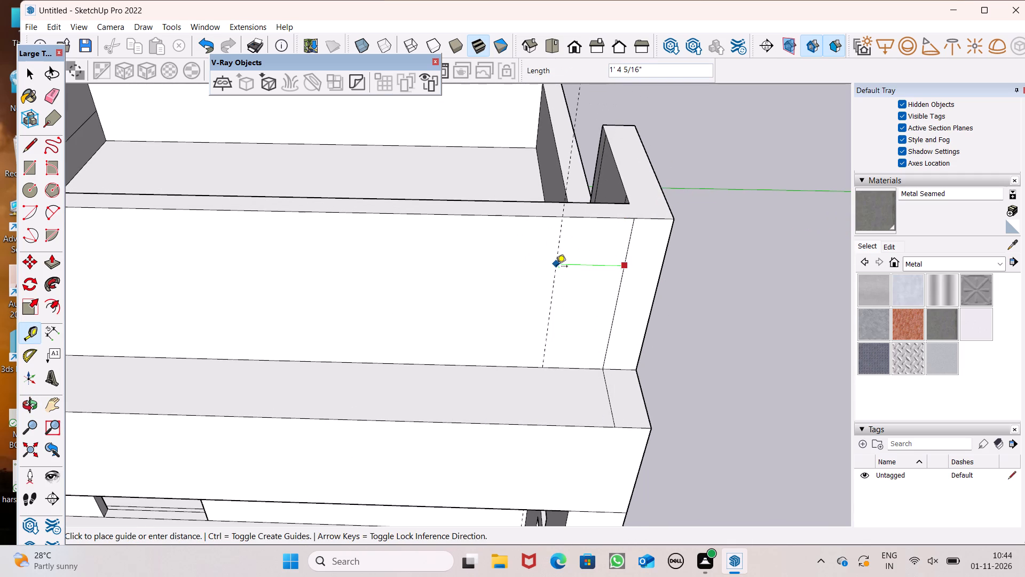
drag(556, 267, 566, 268)
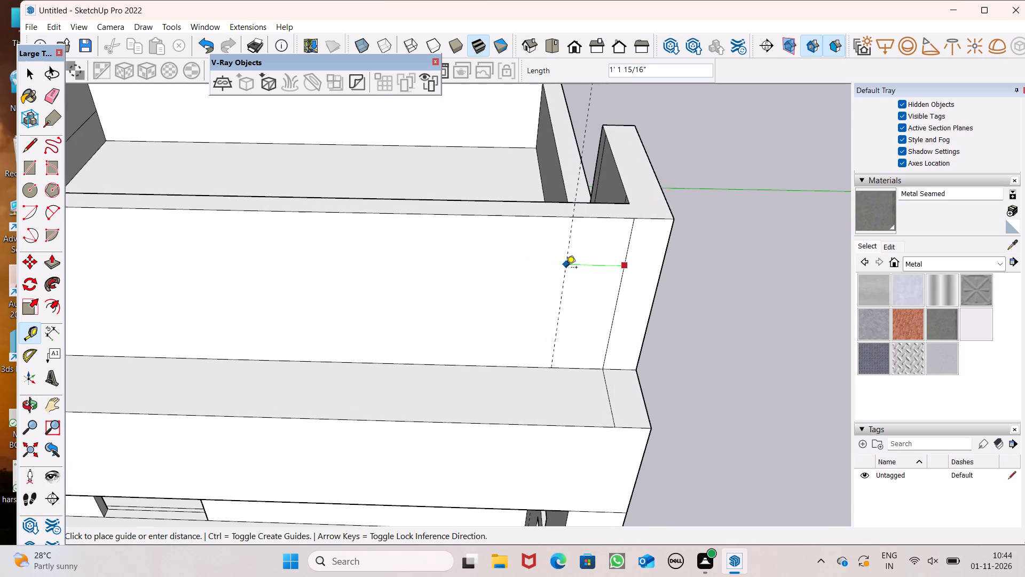
drag(566, 268, 565, 268)
Place a second vertical guide on the parapet's front face, about 7" from the first toward the tower.
drag(562, 273, 497, 283)
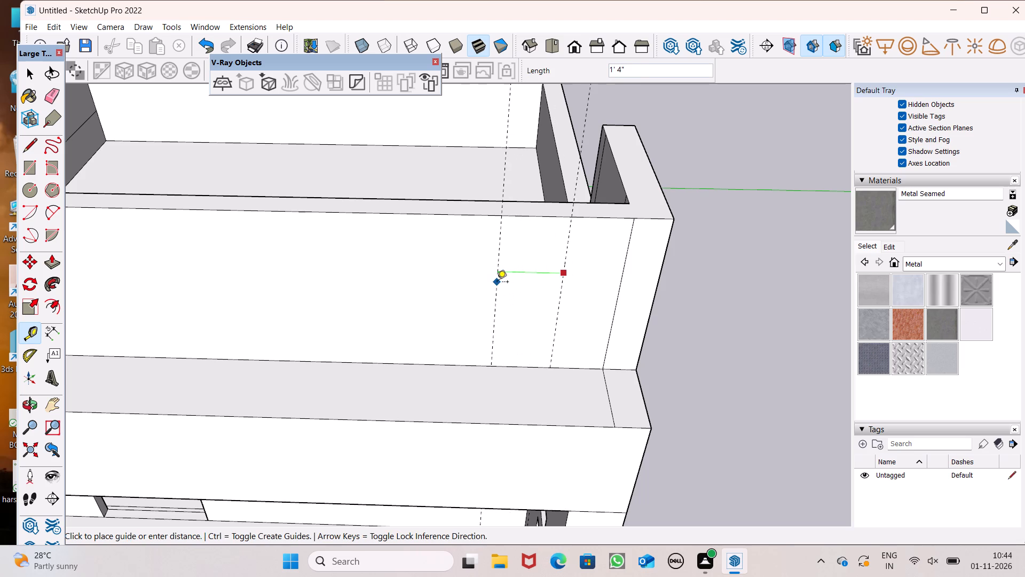
drag(497, 283, 514, 278)
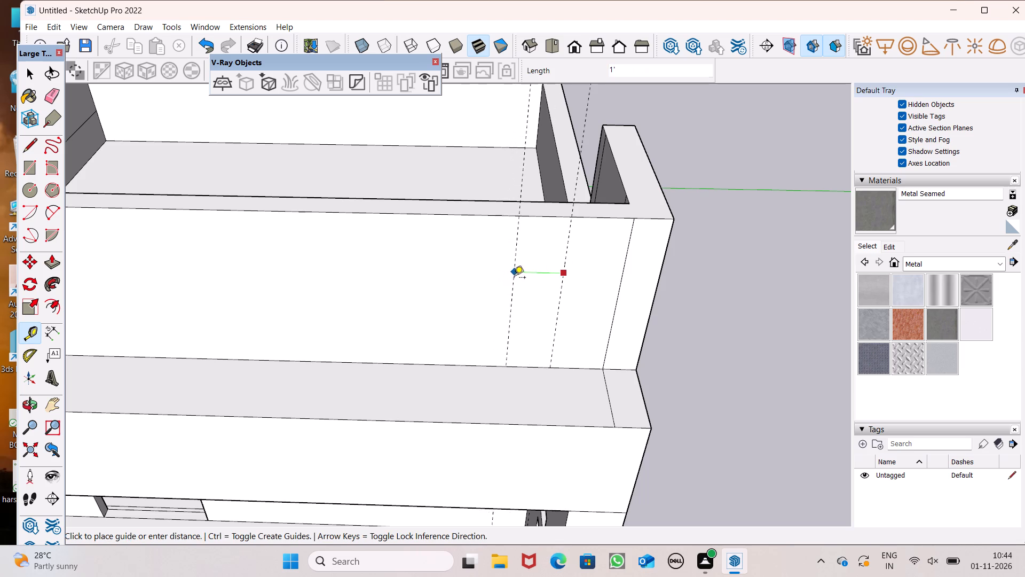
drag(514, 278, 534, 275)
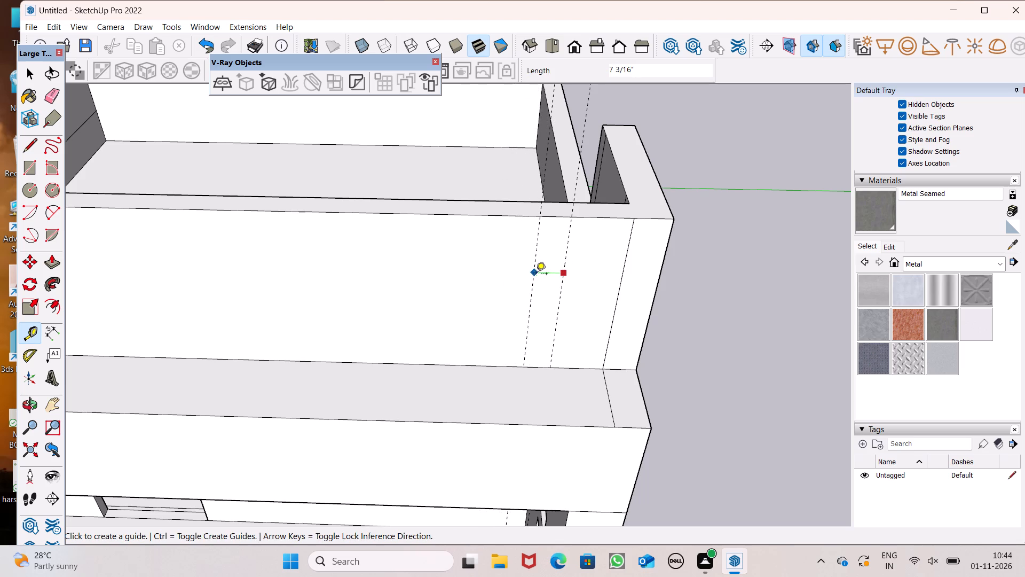
Place a third vertical guide on the parapet's front face, about 1' 4" from the second toward the tower.
drag(534, 279, 466, 285)
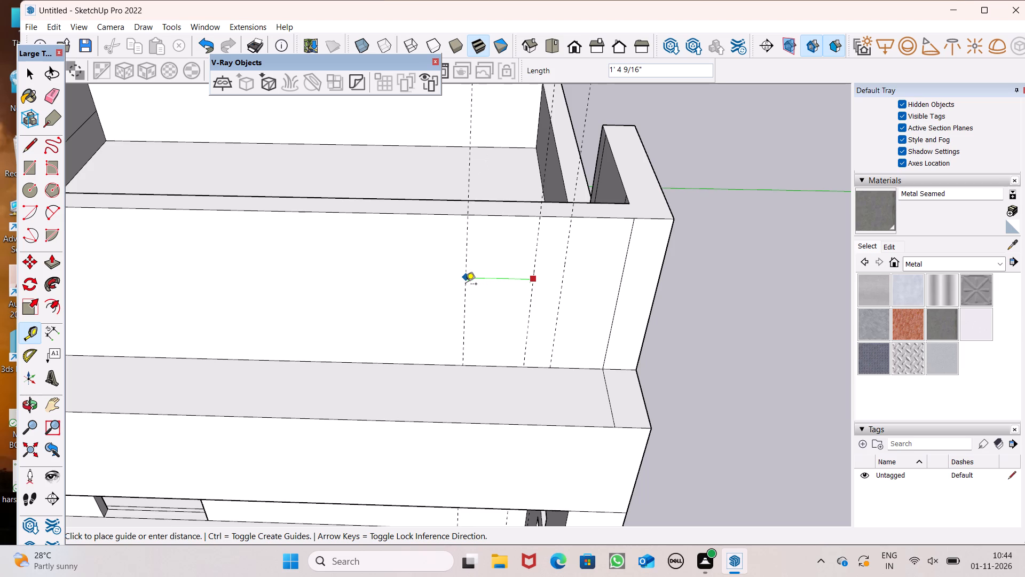
drag(466, 285, 470, 285)
key(space)
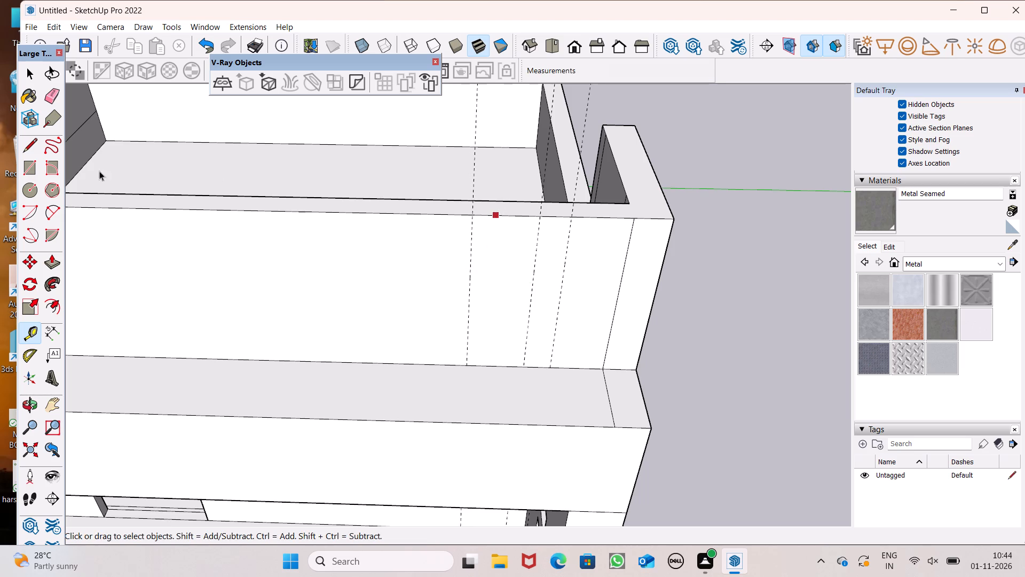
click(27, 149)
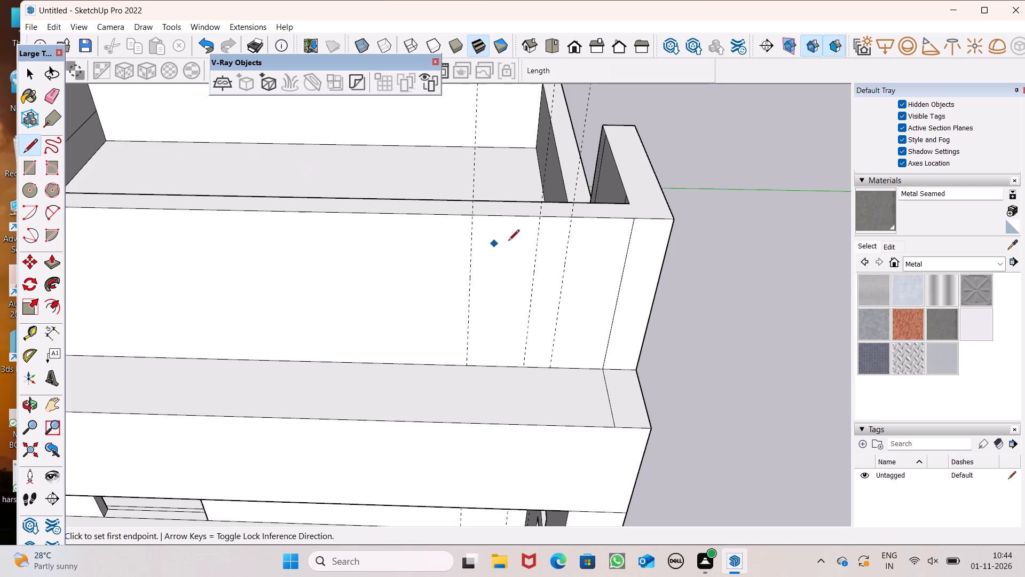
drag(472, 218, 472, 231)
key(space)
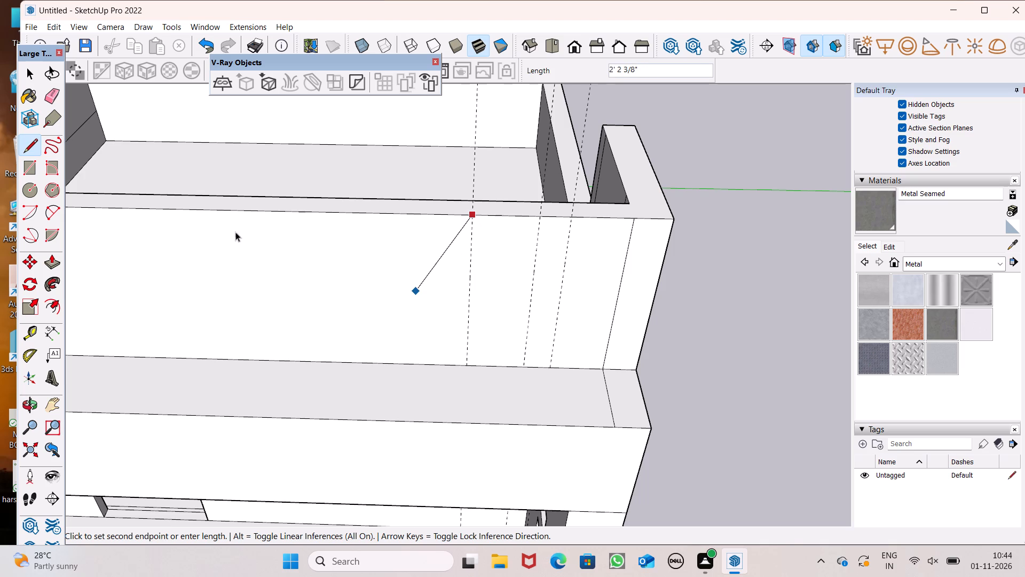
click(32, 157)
Draw three 4' vertical lines down the parapet's front face along the three guides, from its top edge to the ledge.
click(29, 145)
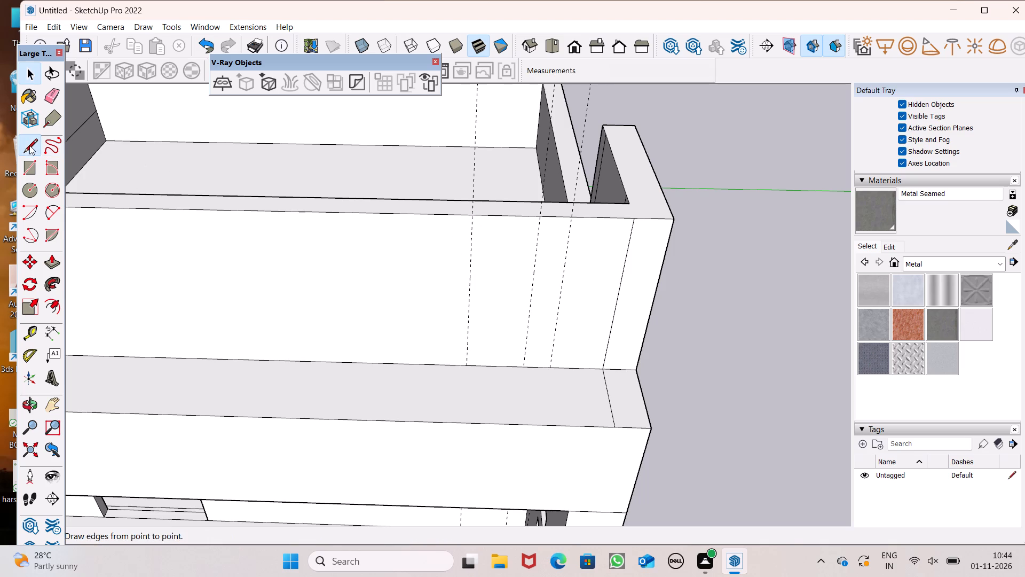
scroll(550, 251, up, 7)
scroll(445, 209, up, 7)
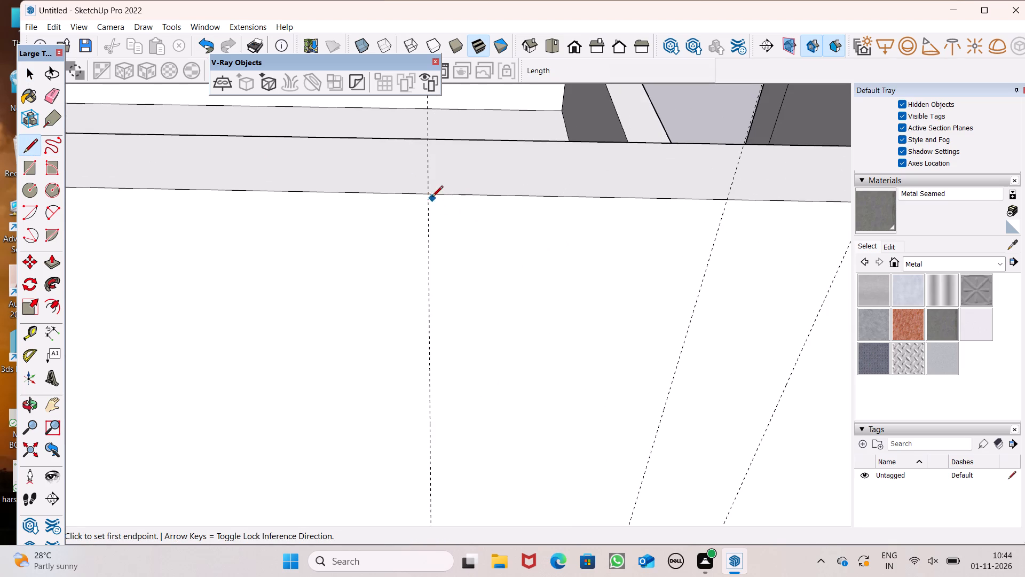
click(432, 197)
scroll(456, 182, down, 7)
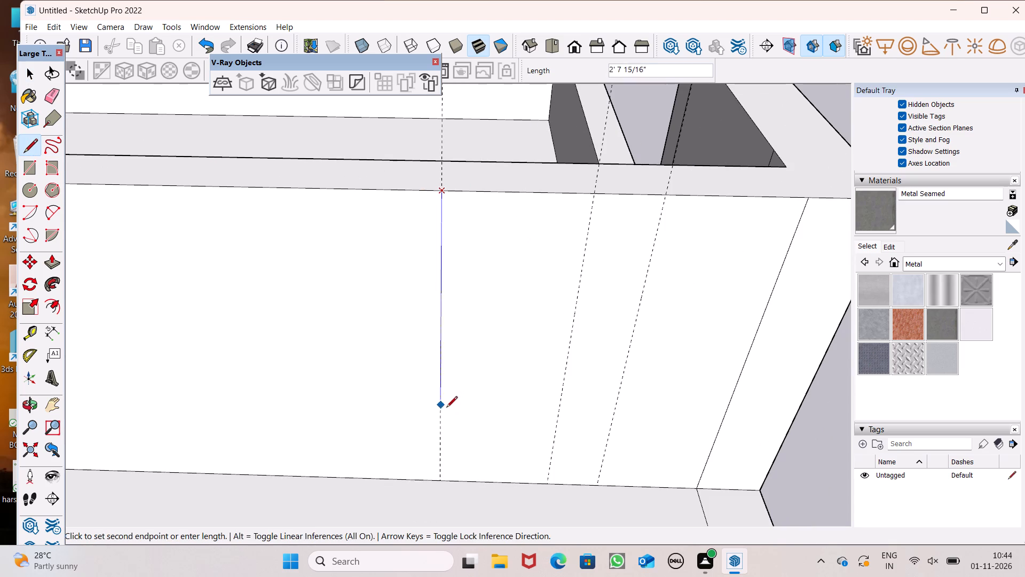
click(439, 484)
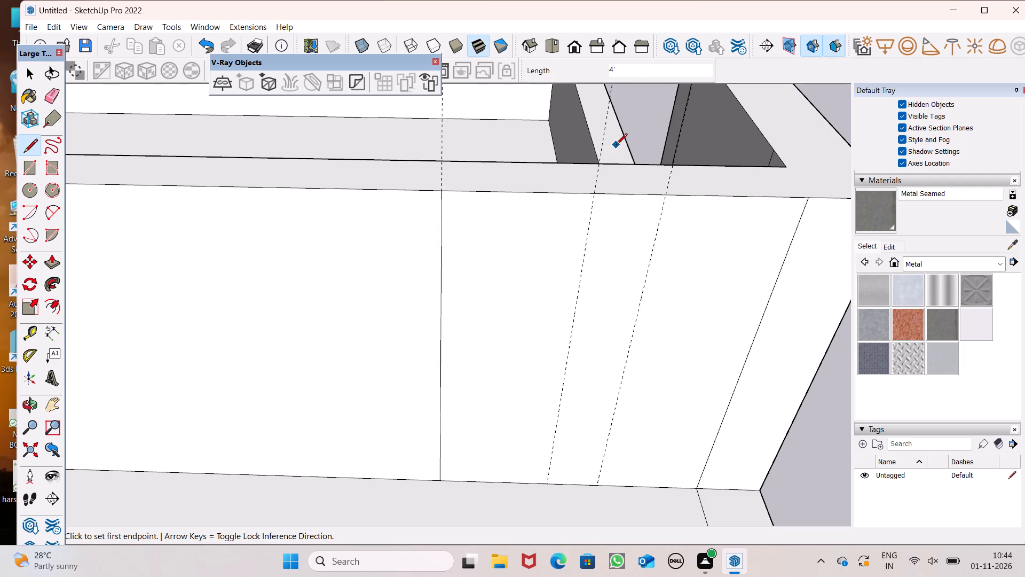
drag(593, 193, 593, 199)
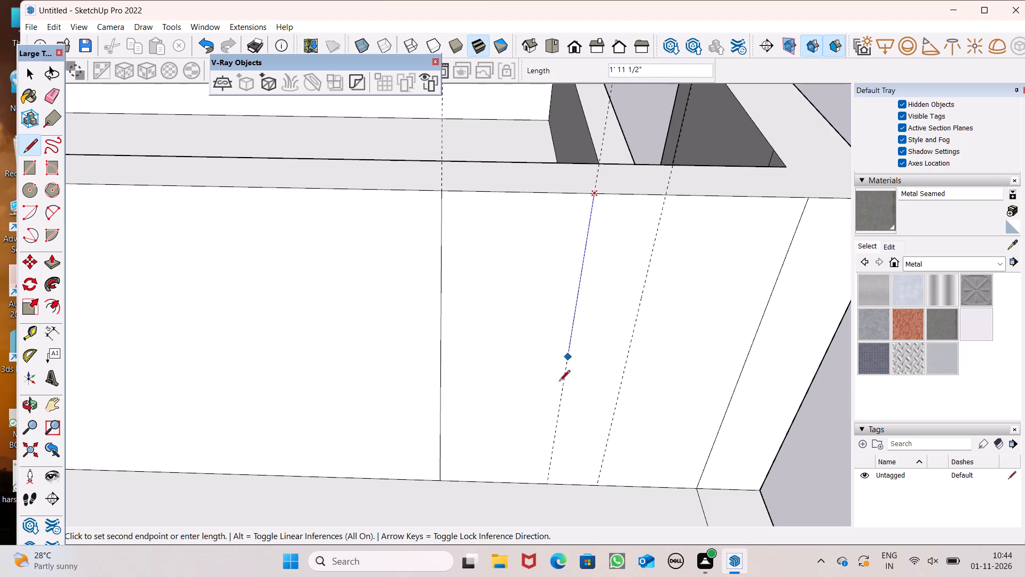
click(551, 484)
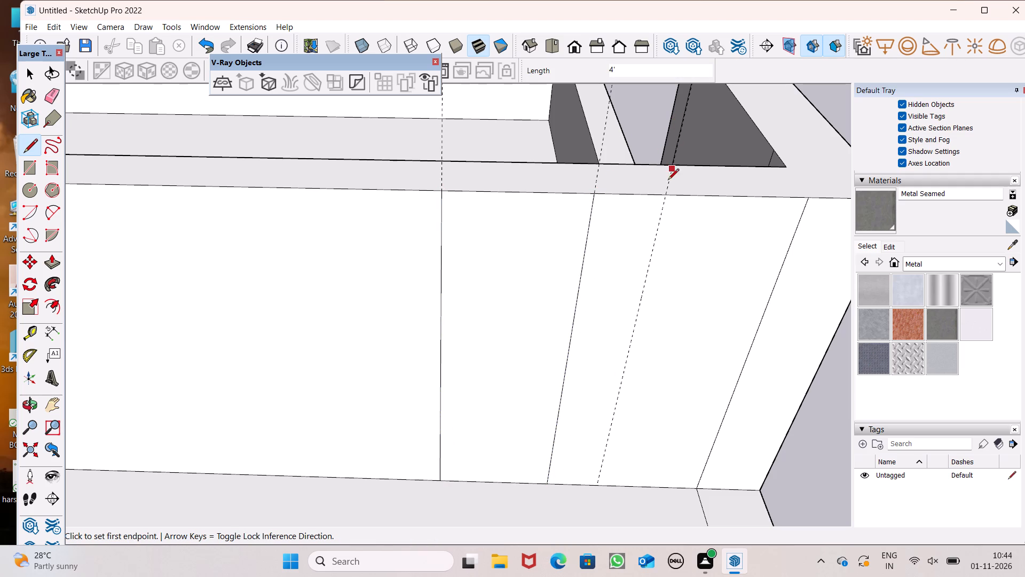
click(665, 196)
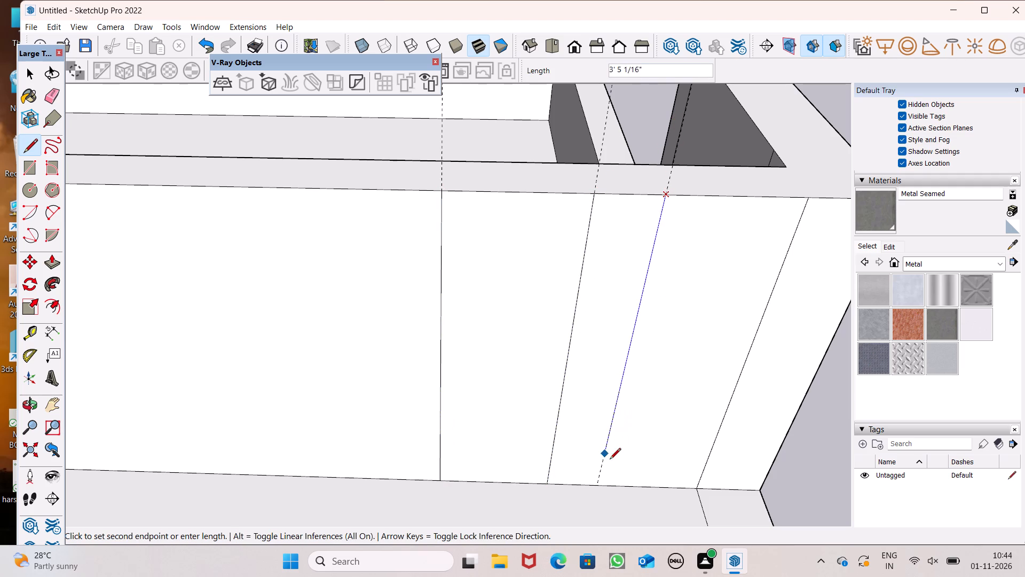
click(601, 484)
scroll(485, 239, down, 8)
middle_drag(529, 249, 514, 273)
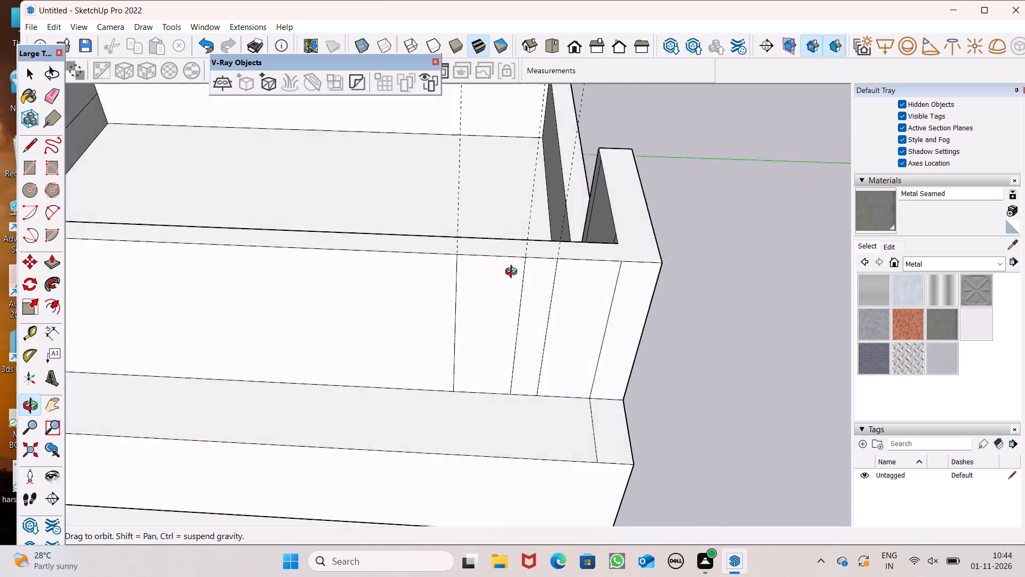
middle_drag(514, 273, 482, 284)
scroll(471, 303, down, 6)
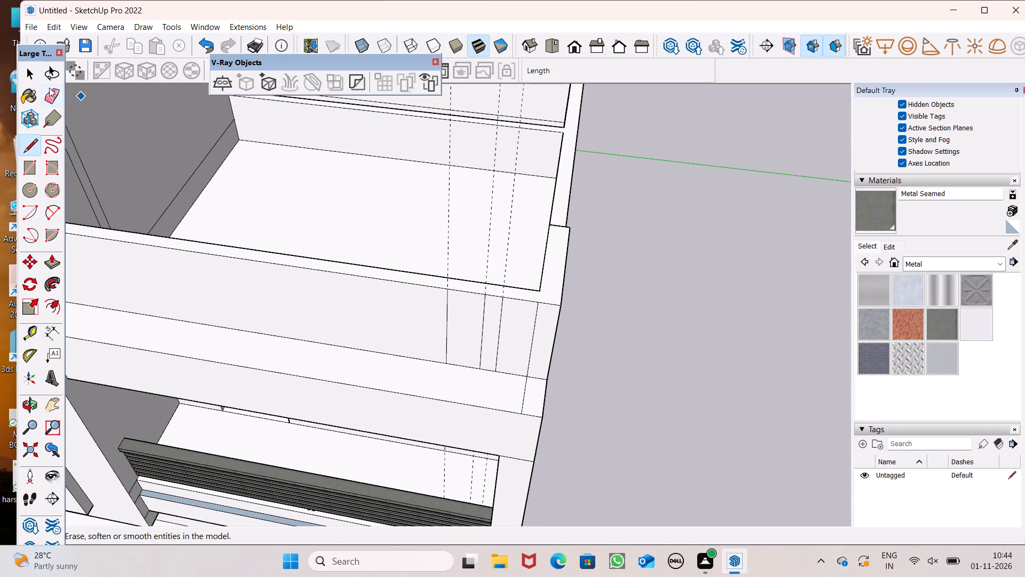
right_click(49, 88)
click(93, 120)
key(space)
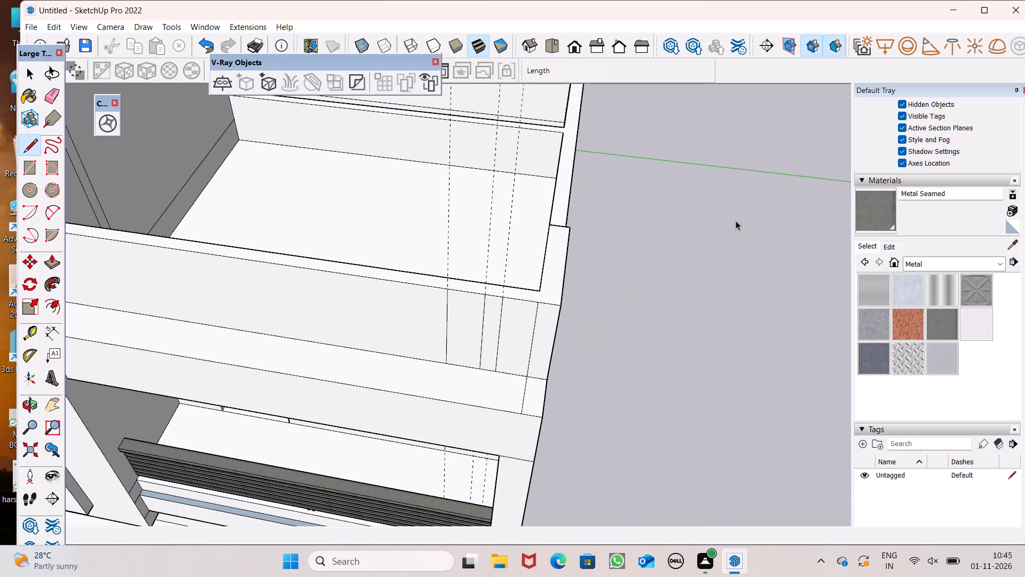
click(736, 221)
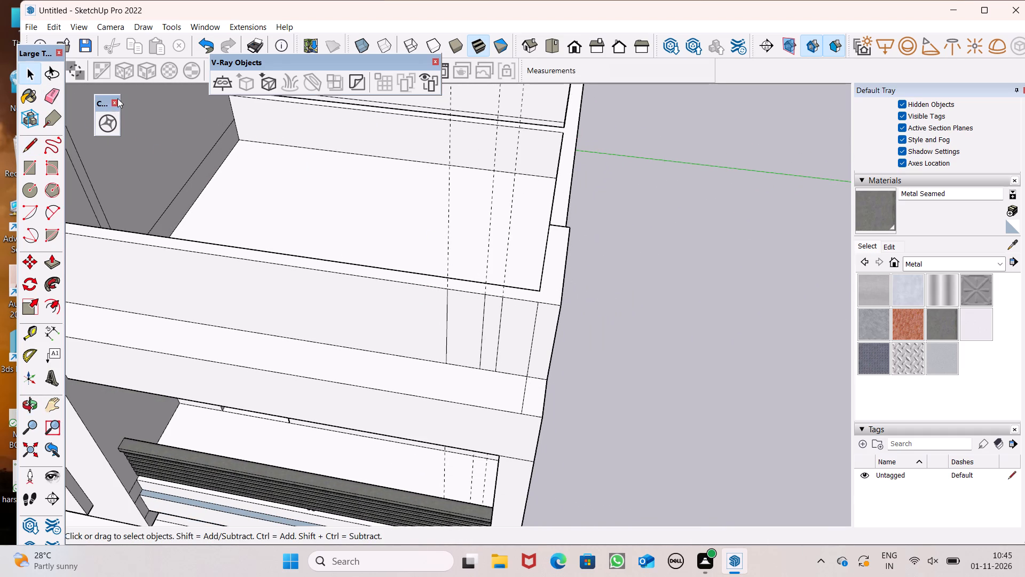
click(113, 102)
Erase the three vertical guides running through the parapet's outer end.
scroll(514, 189, down, 7)
scroll(621, 172, down, 4)
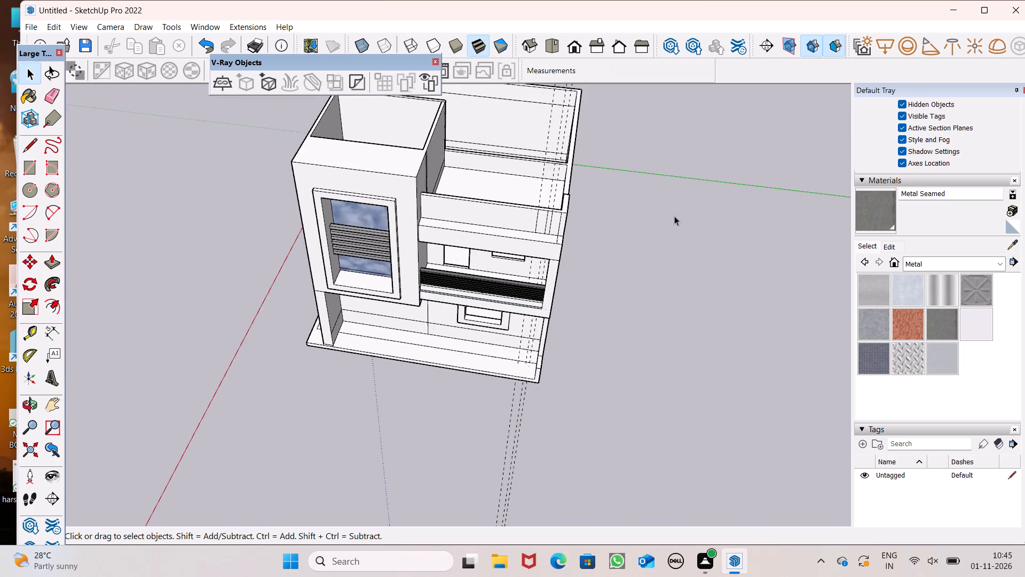
middle_drag(687, 217, 660, 161)
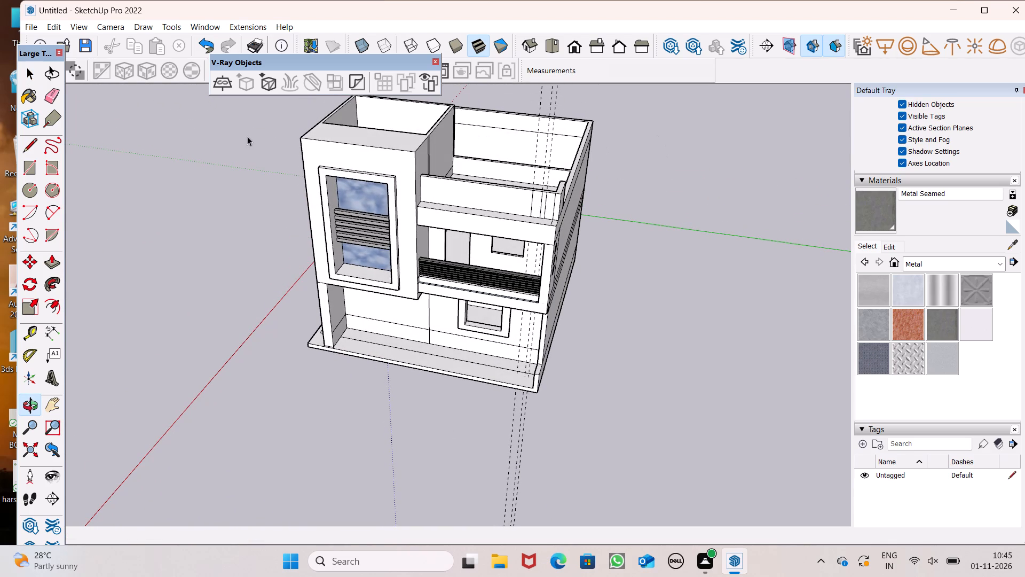
drag(50, 91, 64, 95)
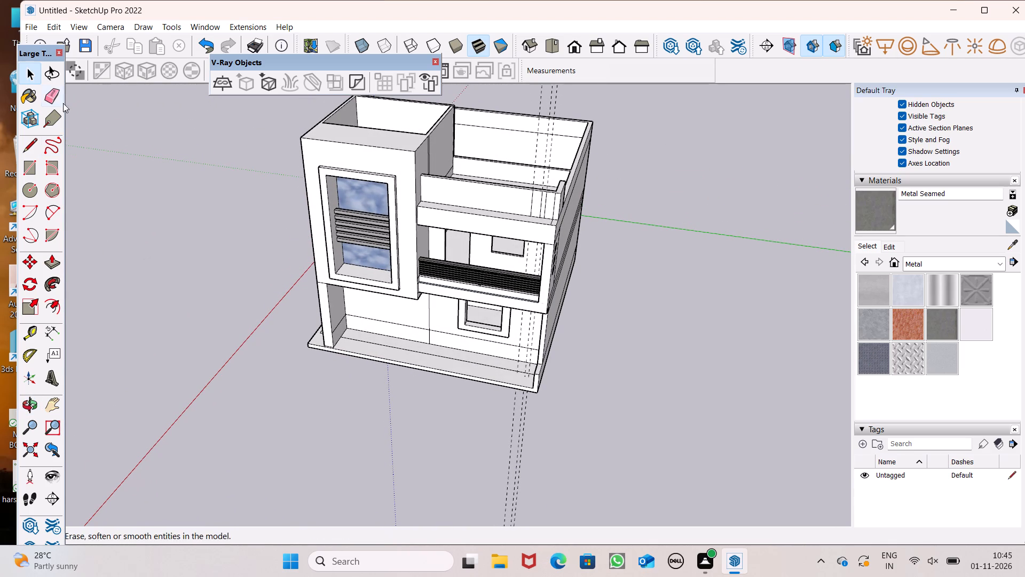
click(56, 88)
drag(521, 428, 509, 433)
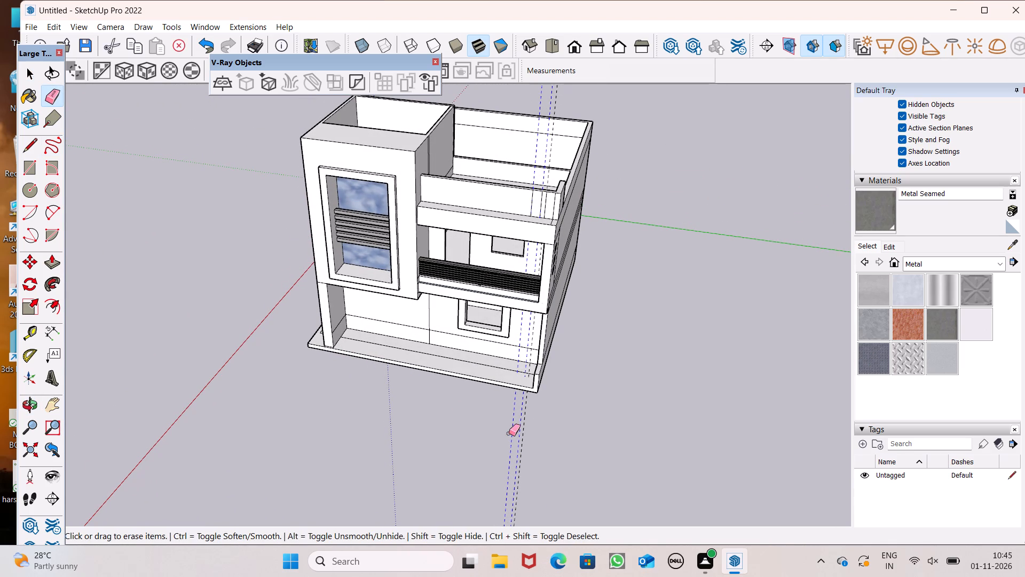
drag(509, 433, 530, 429)
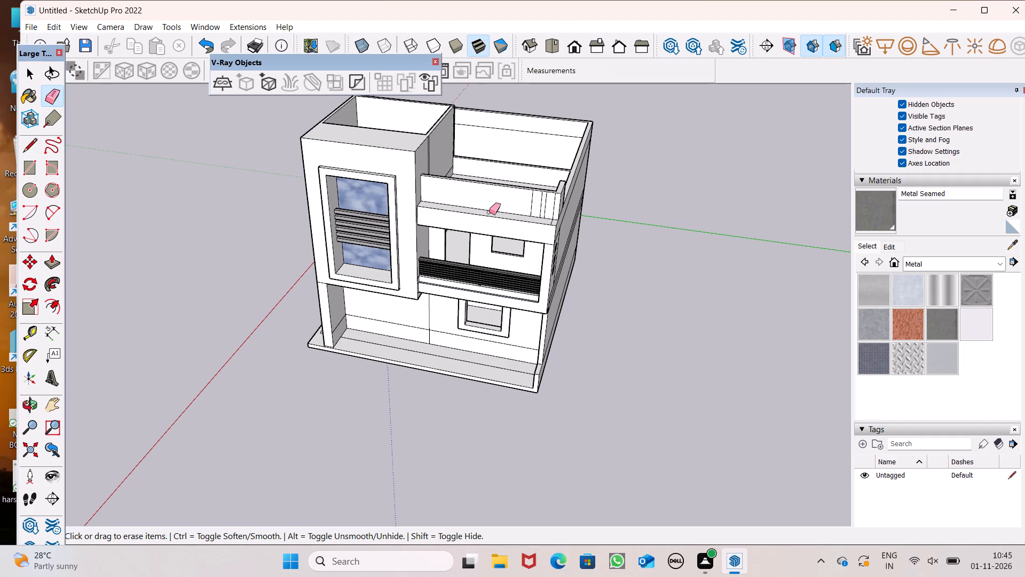
Draw lines about 6" long across the parapet's top face from the two division lines nearest the tower to its back edge.
scroll(534, 232, up, 20)
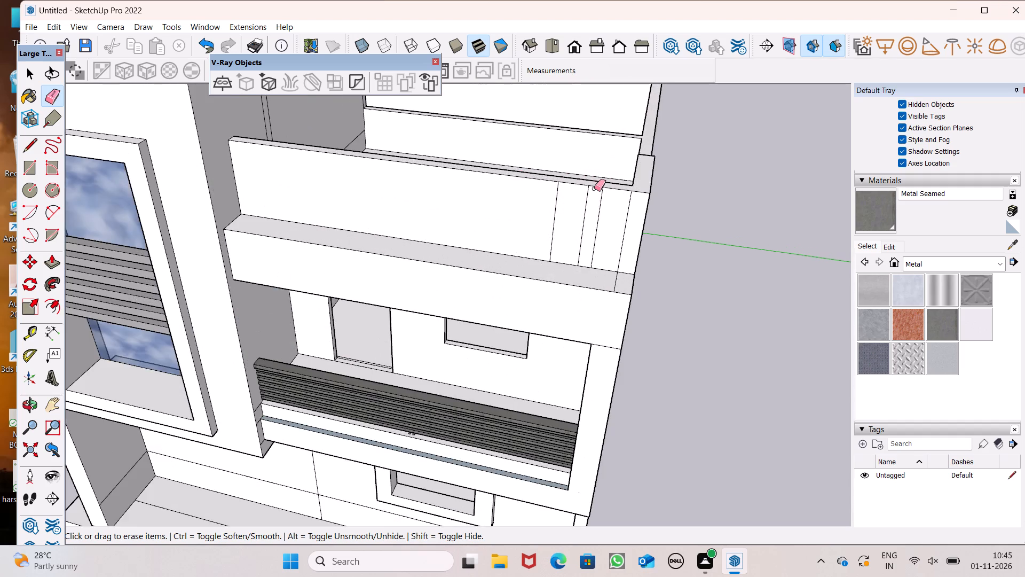
middle_drag(596, 206, 517, 273)
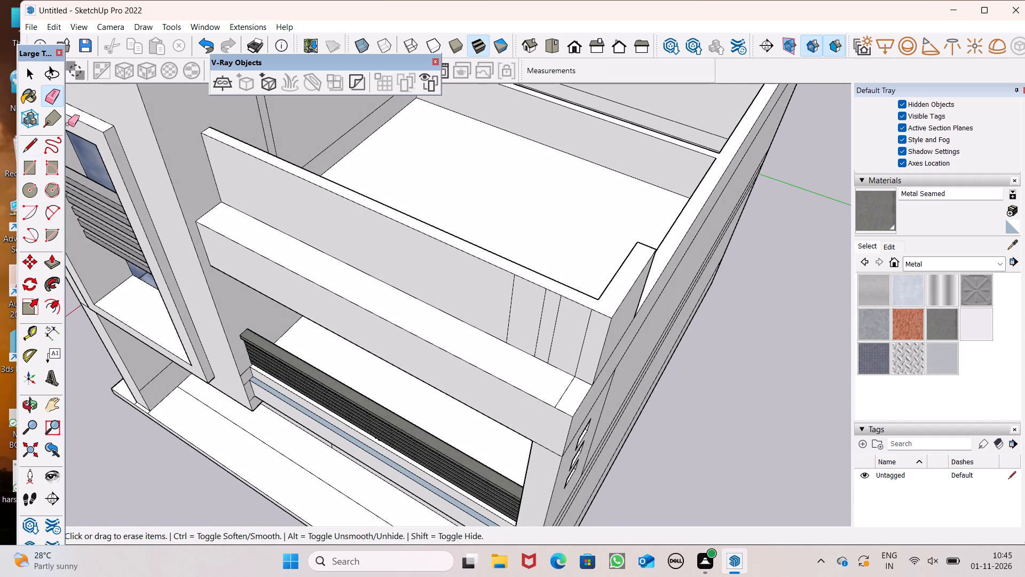
click(24, 145)
scroll(589, 297, up, 6)
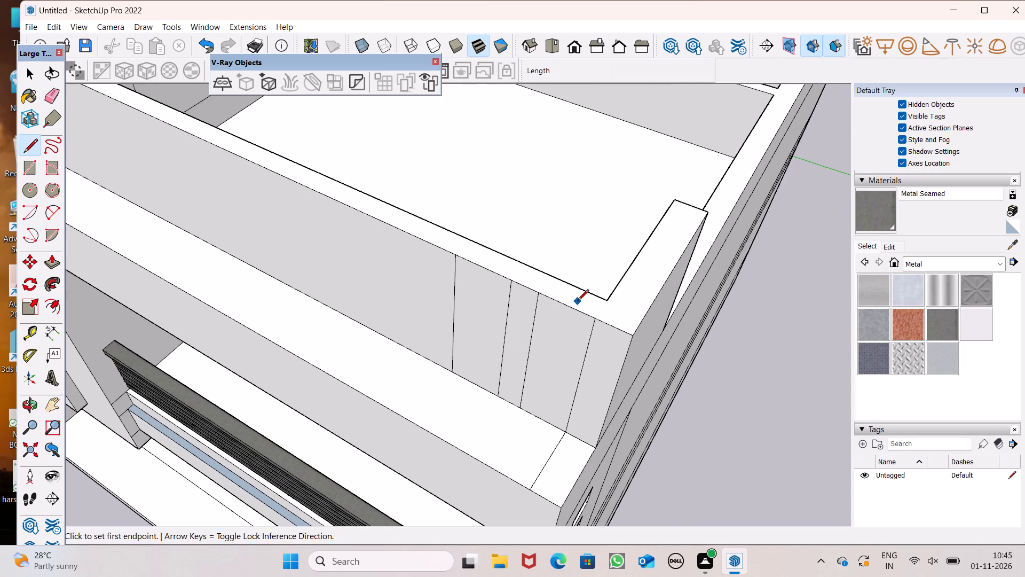
scroll(456, 300, up, 8)
drag(454, 237, 458, 229)
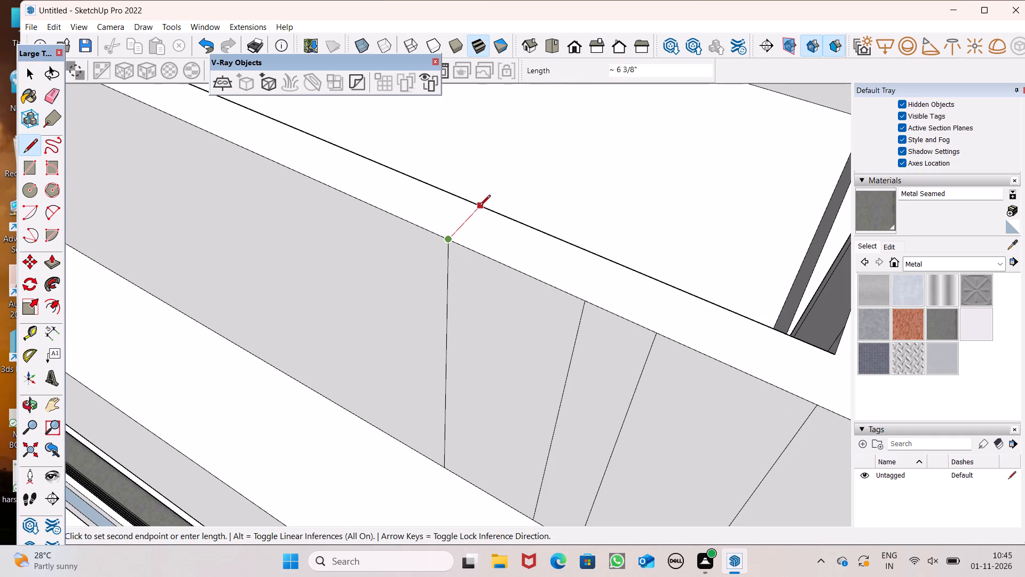
click(478, 204)
click(582, 302)
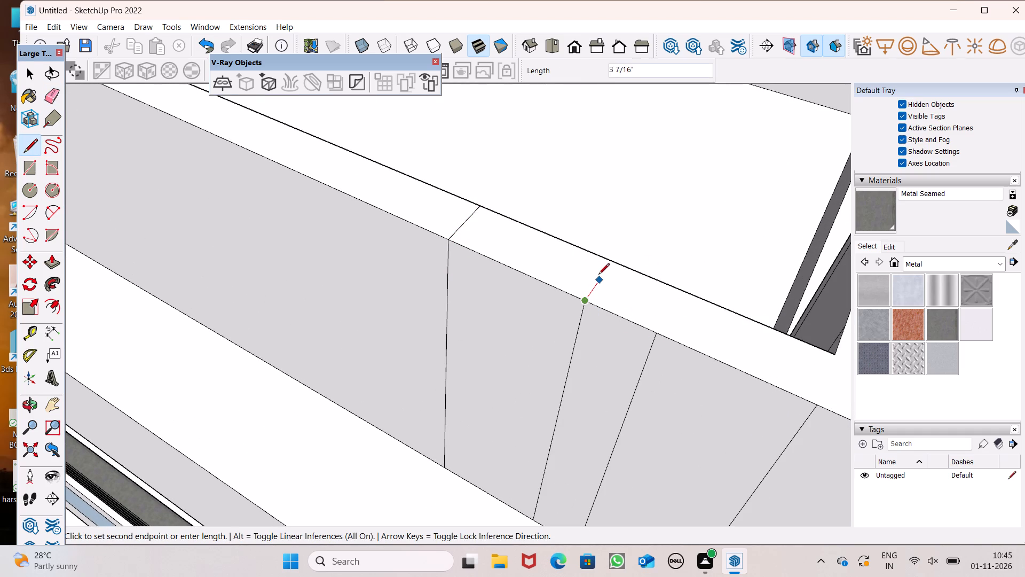
click(607, 266)
Draw lines across the parapet's top from the two outer division lines, one to the back edge and one to the inner corner.
scroll(461, 216, down, 5)
middle_drag(595, 247, 639, 228)
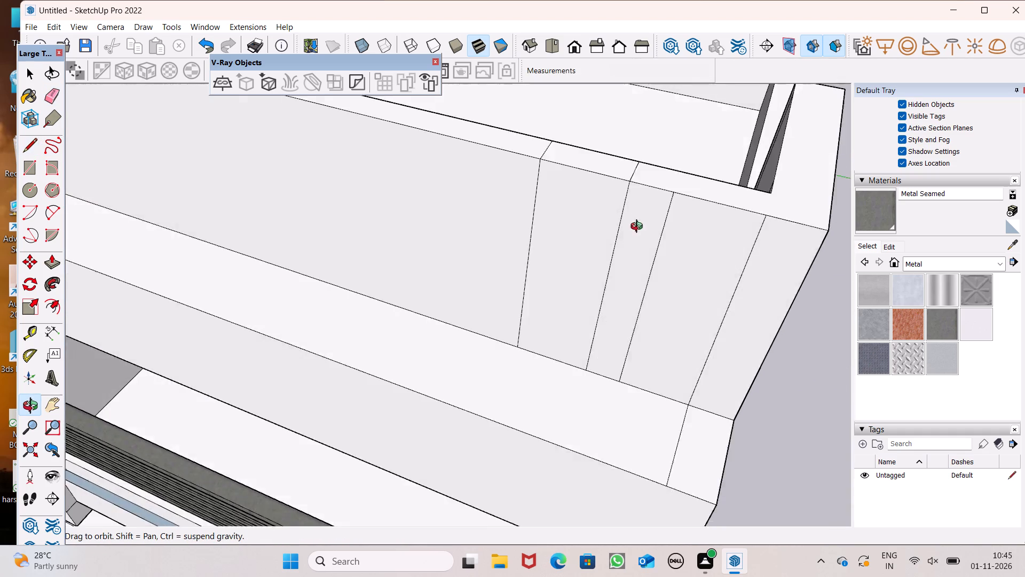
middle_drag(639, 228, 580, 269)
scroll(580, 340, up, 4)
scroll(501, 276, down, 5)
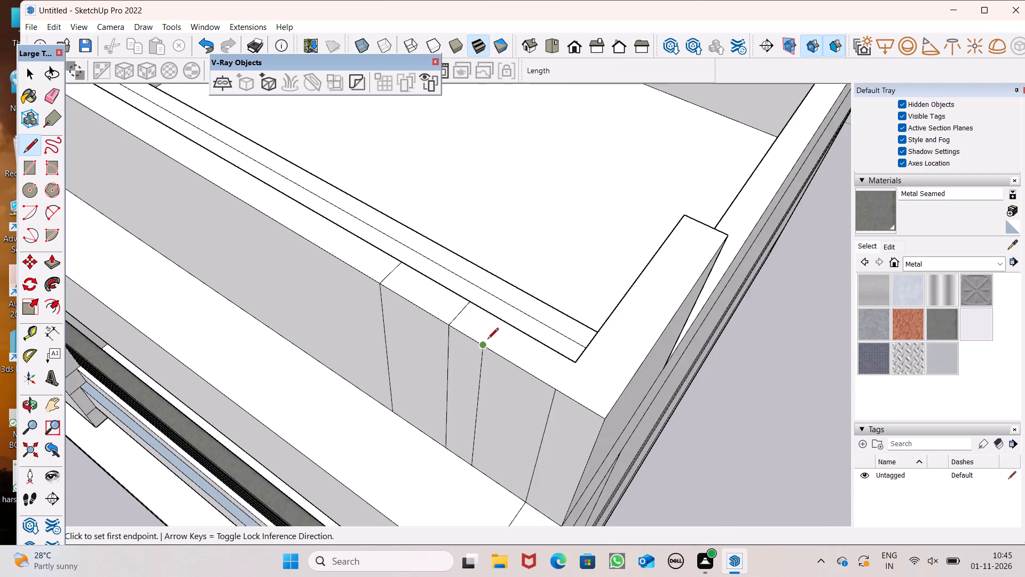
scroll(487, 341, up, 4)
click(485, 347)
click(512, 316)
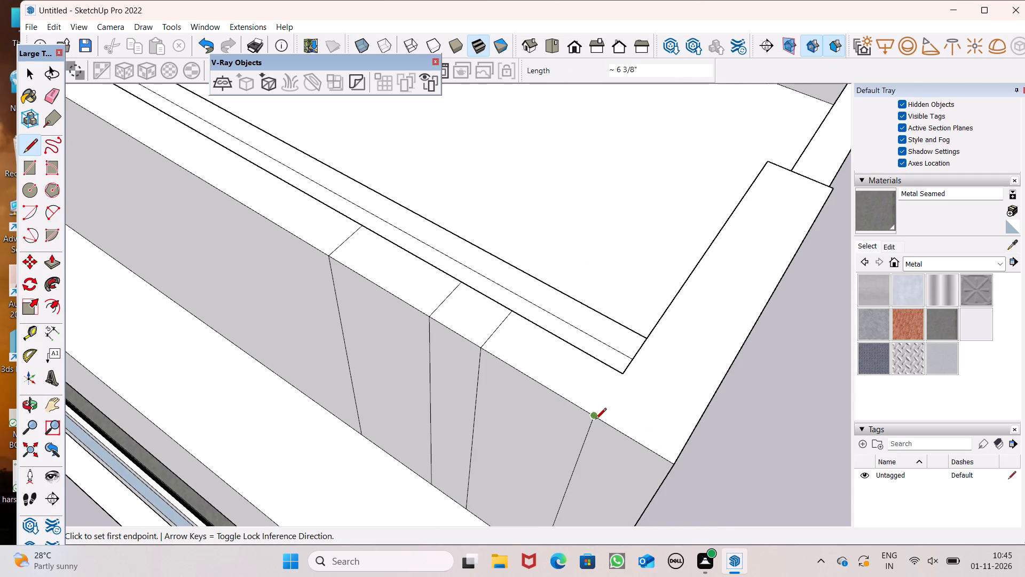
drag(592, 418, 595, 411)
click(622, 371)
Examine the divided parapet against the balcony and the whole front facade from several angles.
scroll(550, 272, down, 6)
middle_drag(484, 302, 699, 244)
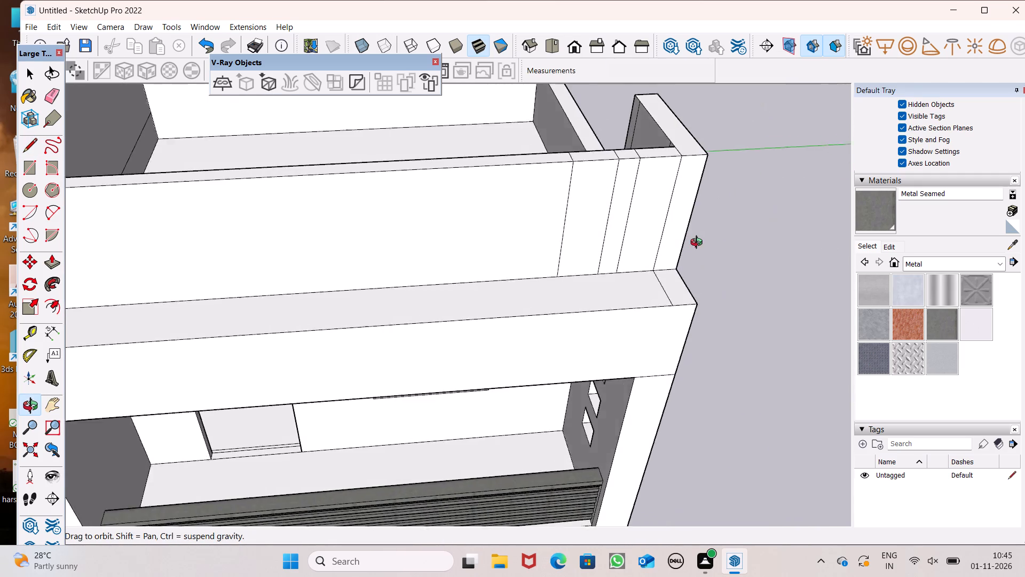
middle_drag(699, 244, 696, 262)
key(space)
scroll(577, 157, down, 2)
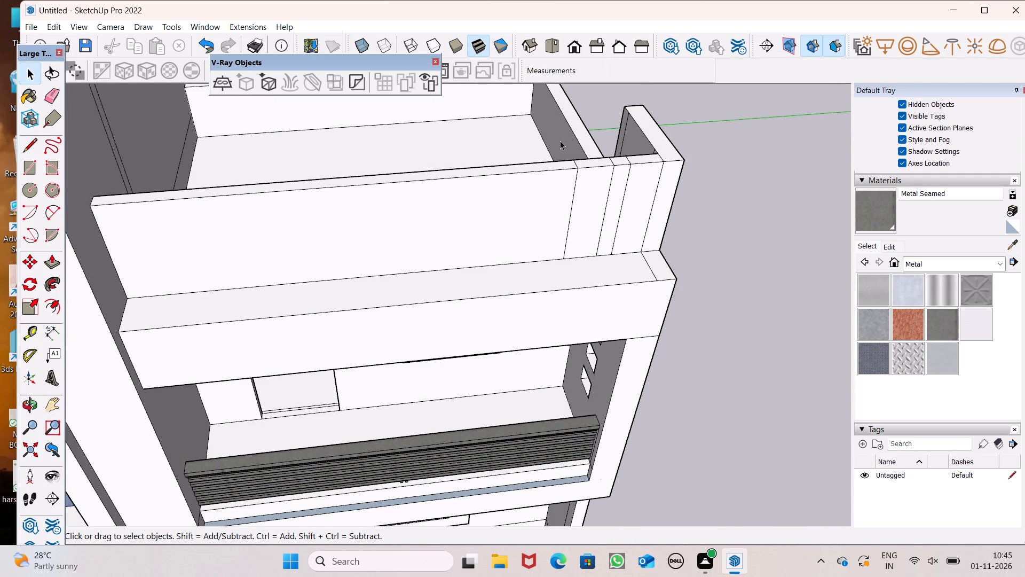
scroll(584, 153, down, 6)
middle_drag(630, 177, 611, 199)
click(23, 146)
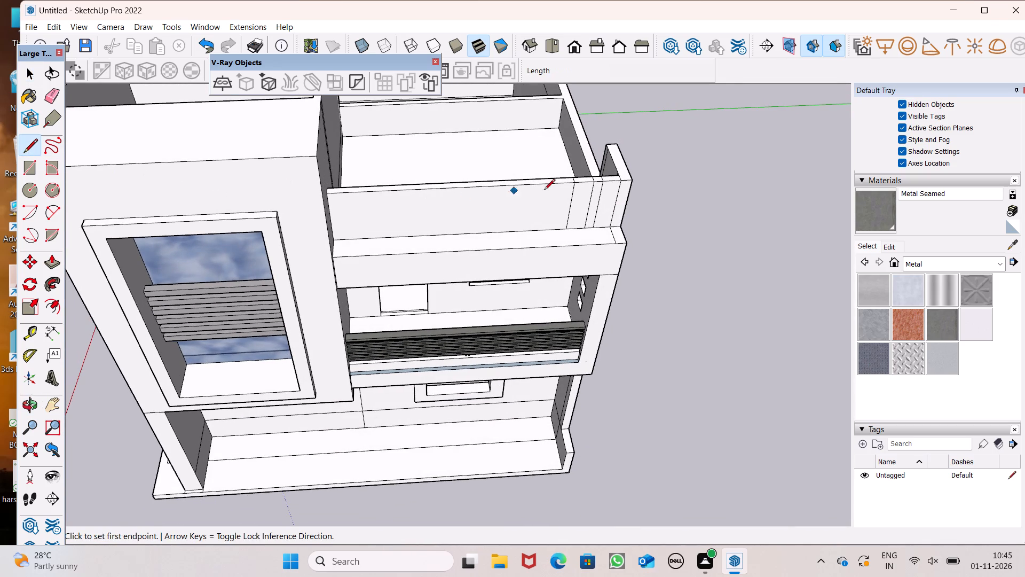
middle_drag(630, 199, 616, 182)
scroll(609, 181, down, 2)
middle_drag(566, 198, 563, 162)
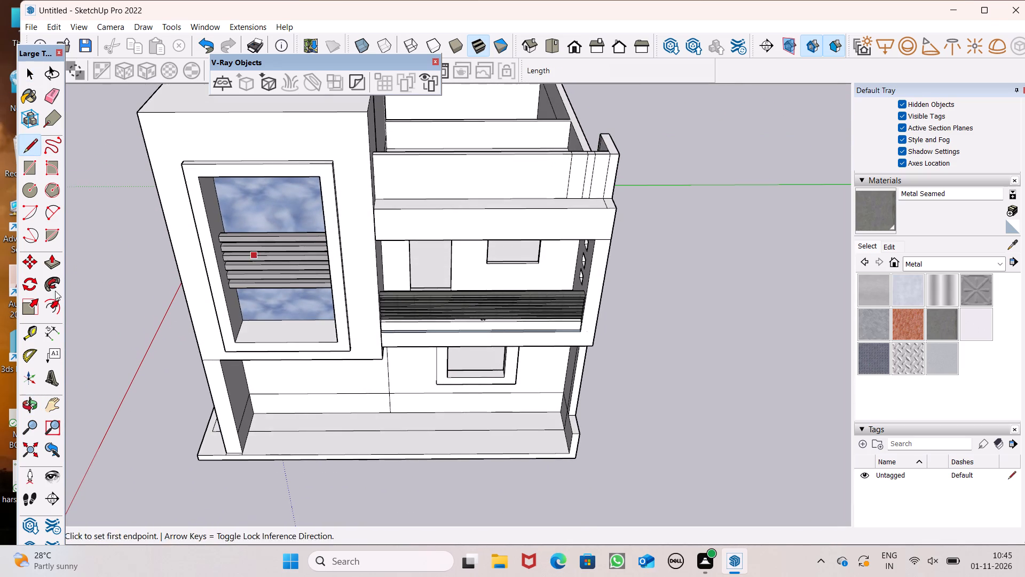
Place a horizontal guide on the parapet's front face, about 1' 6" above the edge where it meets the ledge.
click(31, 335)
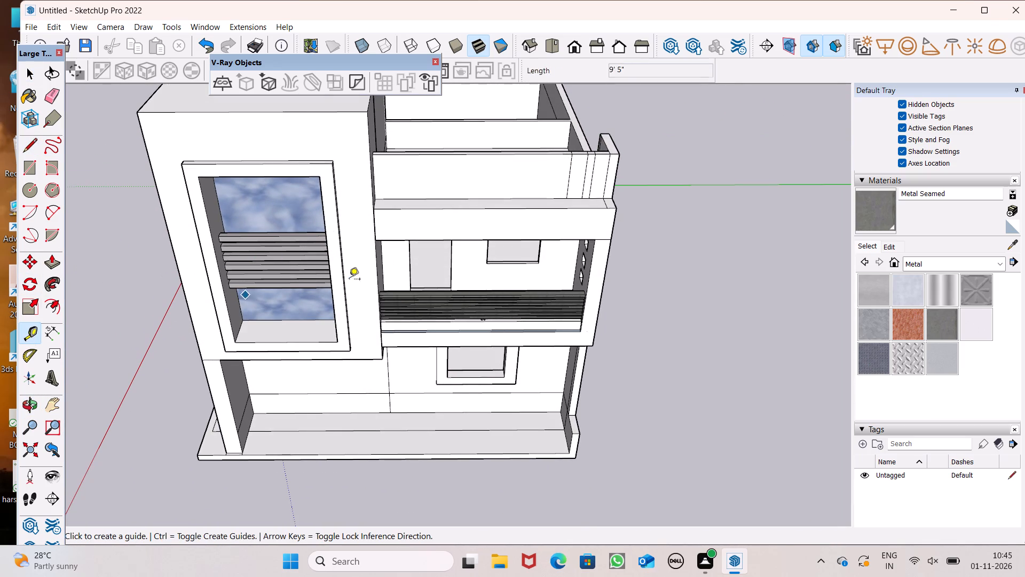
scroll(401, 275, down, 2)
middle_drag(406, 276, 367, 237)
scroll(364, 182, up, 8)
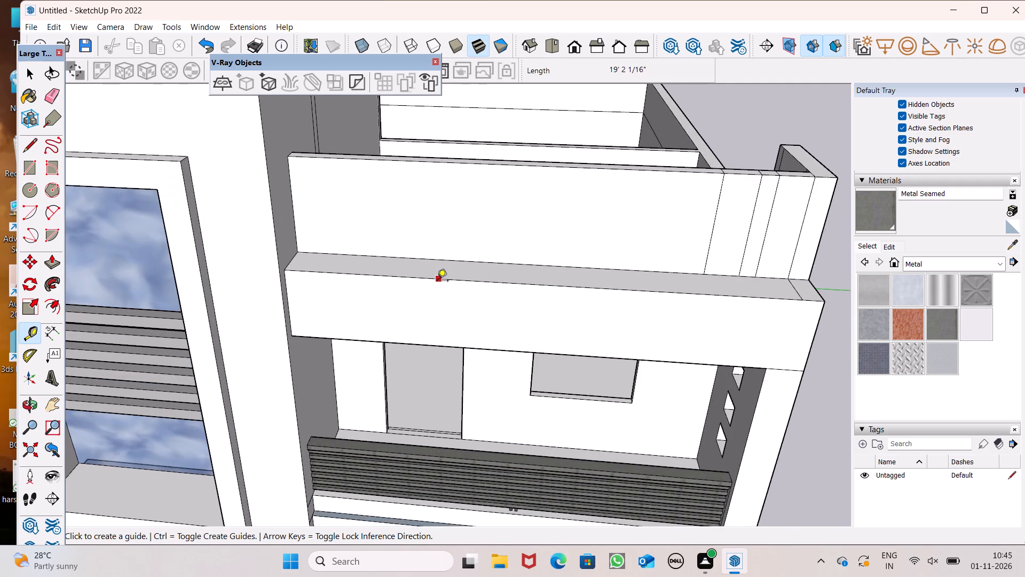
scroll(438, 282, down, 1)
scroll(517, 201, down, 5)
middle_drag(518, 258, 504, 253)
scroll(485, 241, up, 3)
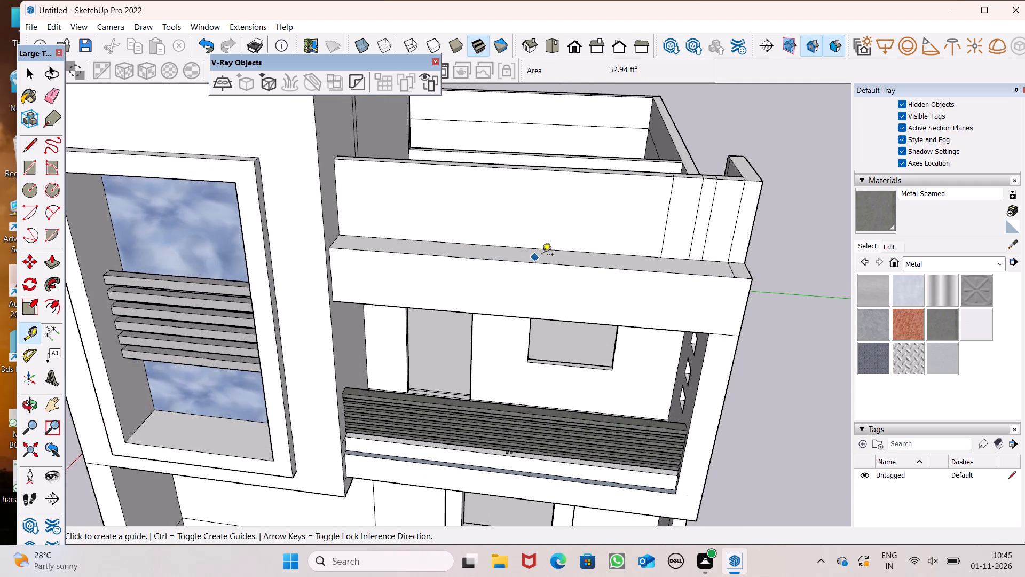
drag(541, 252, 561, 222)
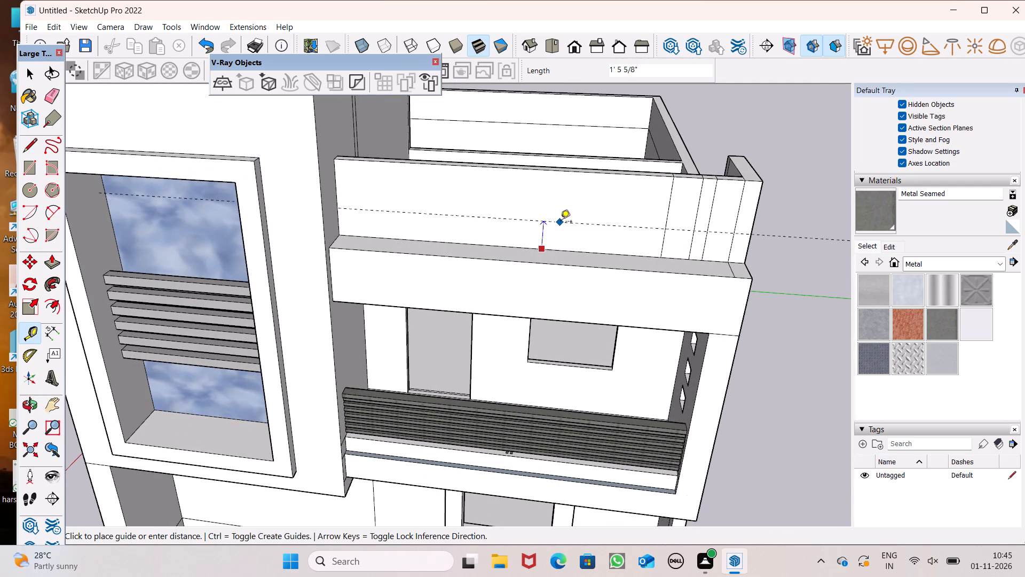
drag(561, 222, 562, 222)
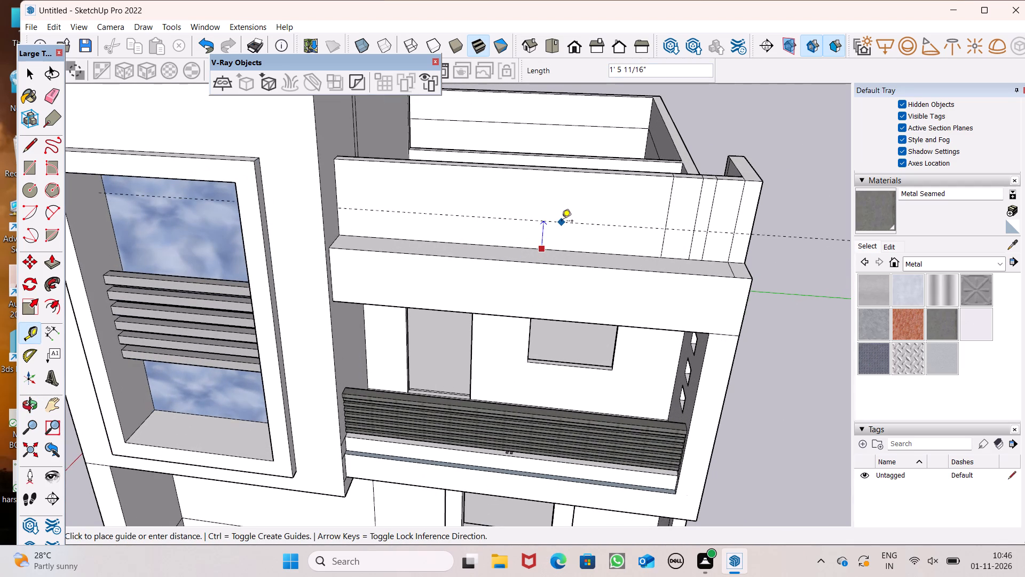
drag(562, 222, 562, 220)
scroll(521, 197, down, 4)
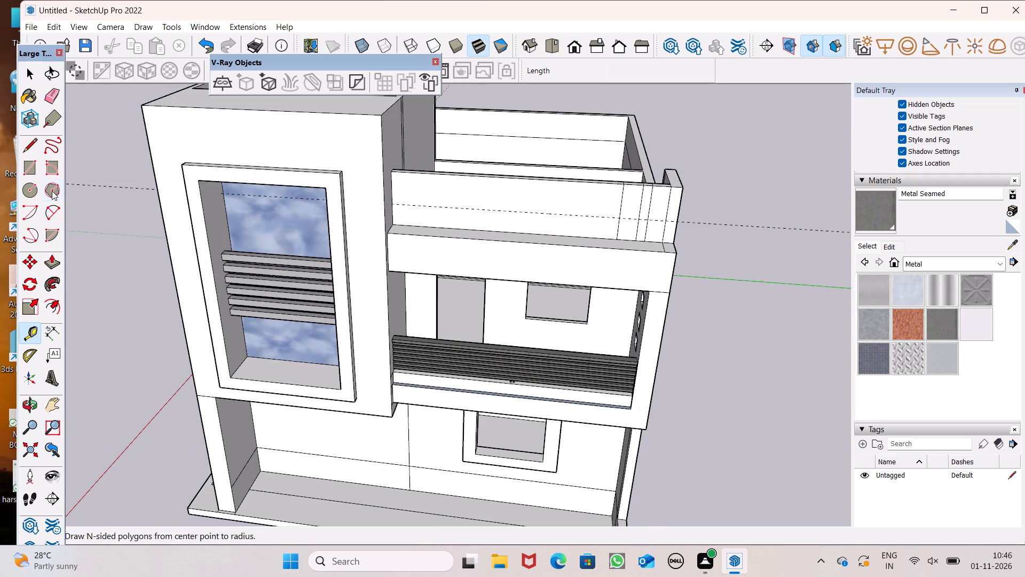
scroll(645, 203, down, 1)
middle_drag(725, 234, 697, 251)
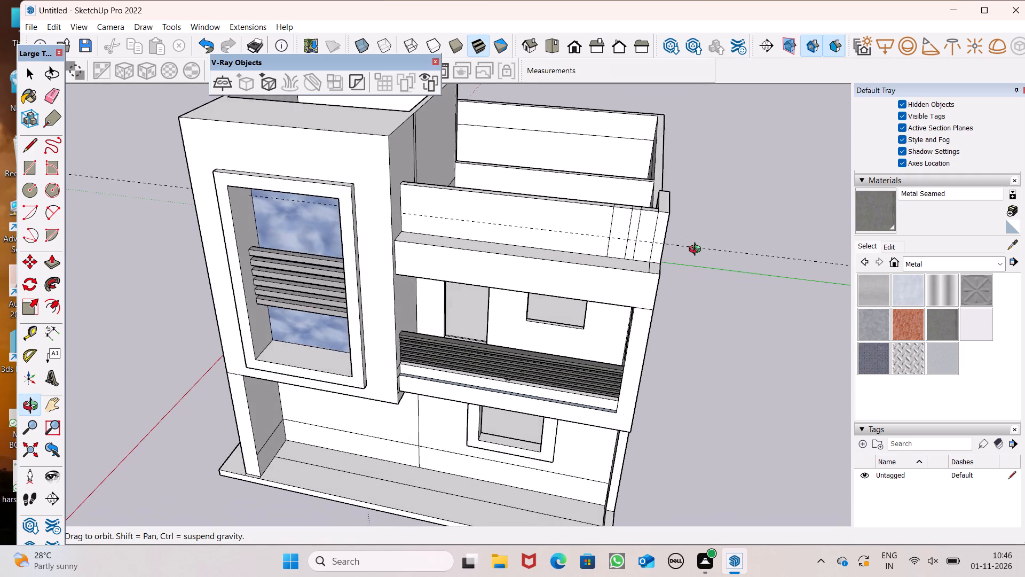
Place a vertical guide on the parapet's front face, offset from its tower-side edge and crossing the horizontal guide.
middle_drag(697, 251, 690, 249)
scroll(455, 226, up, 5)
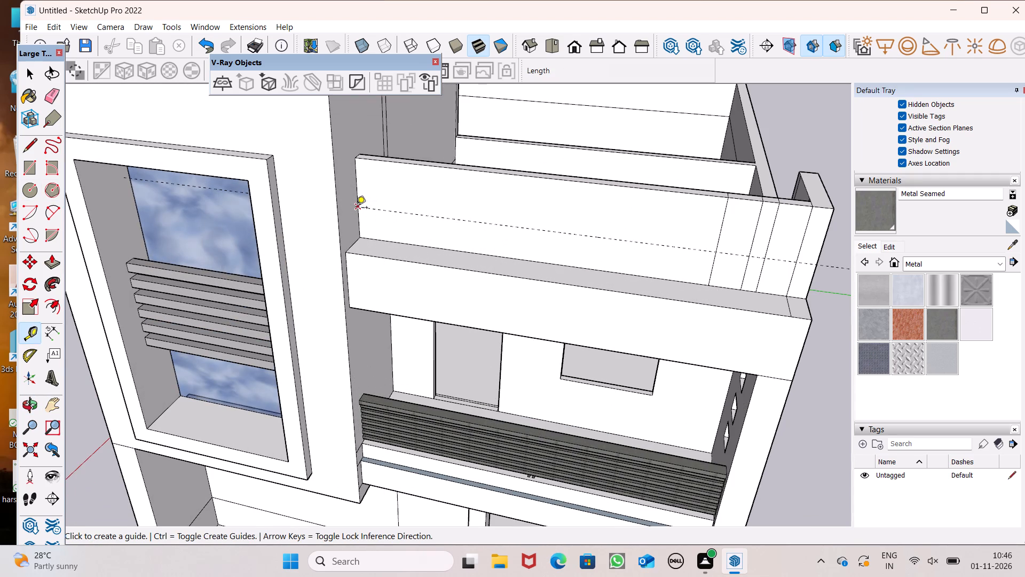
click(356, 208)
key(space)
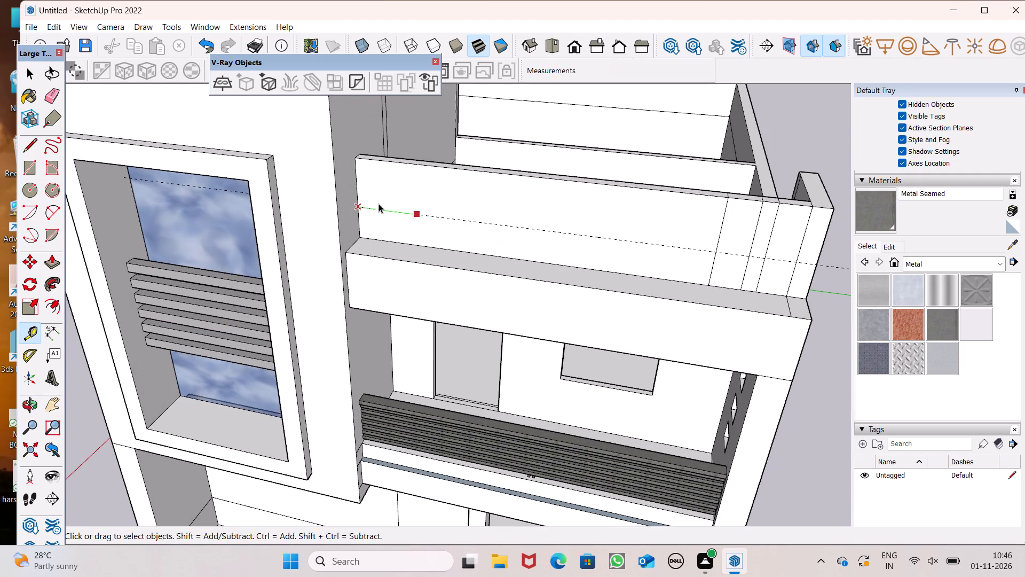
click(23, 334)
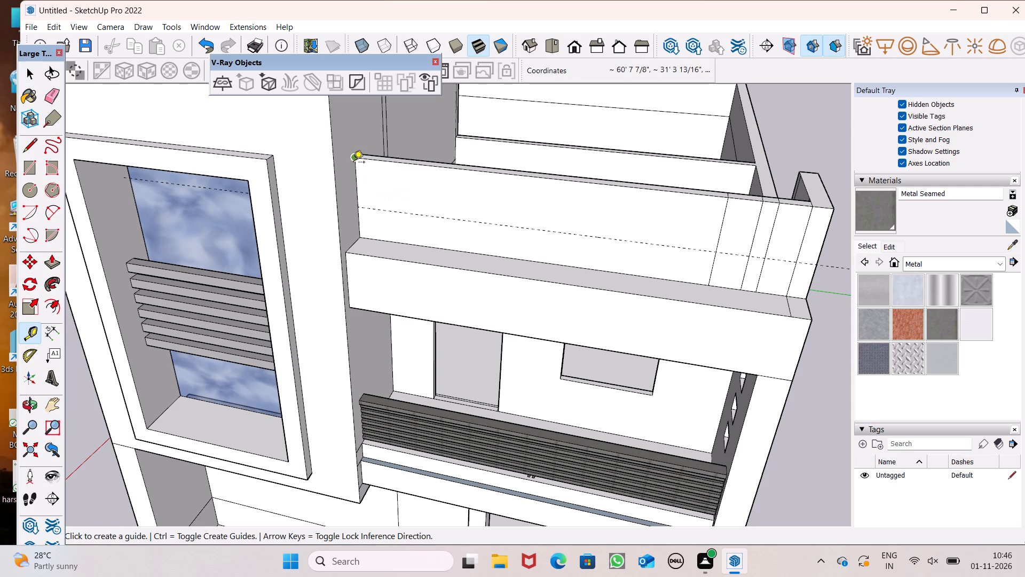
drag(353, 180, 427, 190)
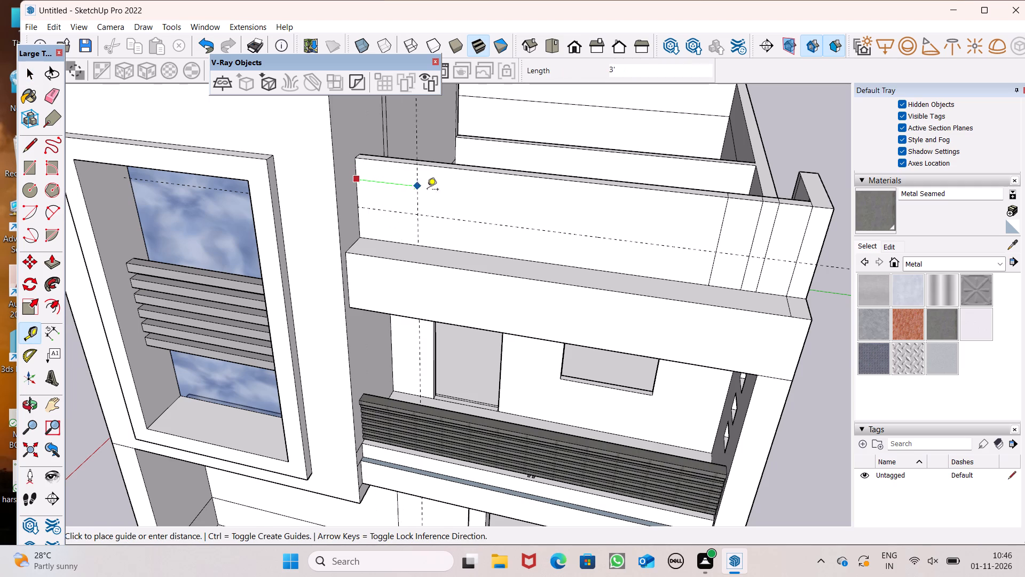
drag(427, 190, 447, 194)
scroll(366, 198, down, 4)
middle_drag(591, 271, 617, 259)
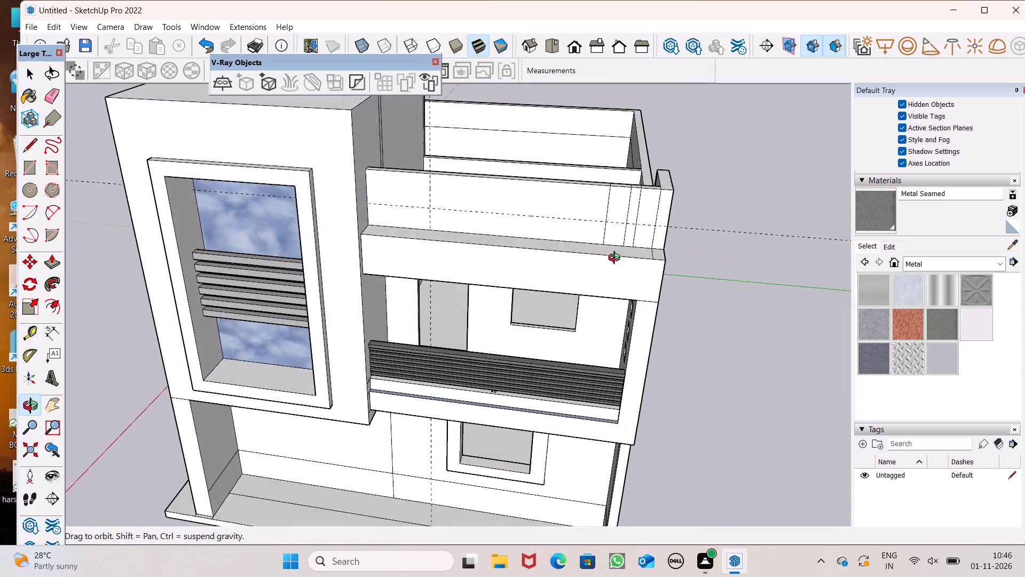
middle_drag(617, 259, 616, 251)
scroll(713, 197, up, 3)
scroll(673, 188, down, 2)
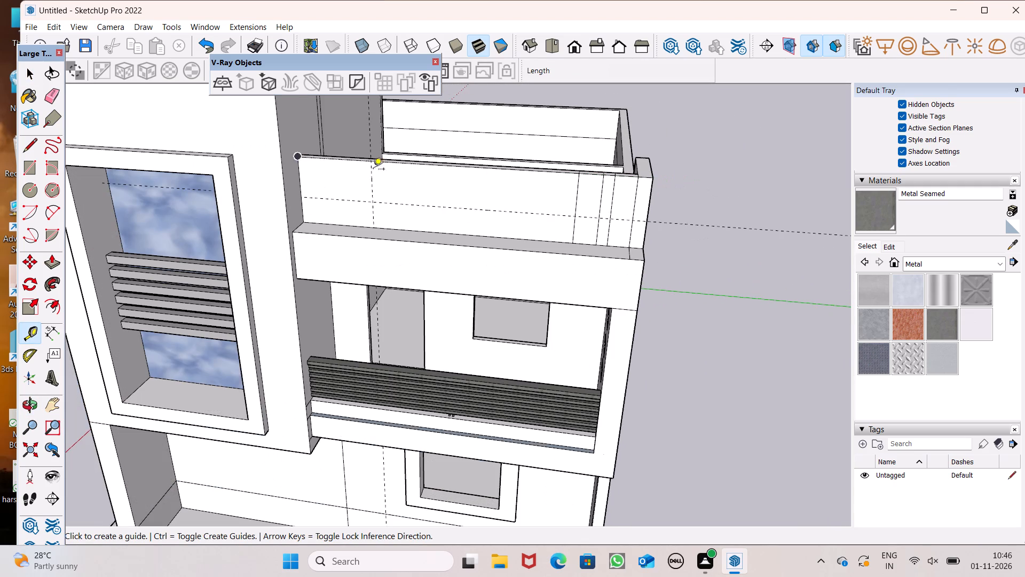
Draw a horizontal line about 11' 8" long along the guide, from the vertical guide to the nearest division line.
click(30, 150)
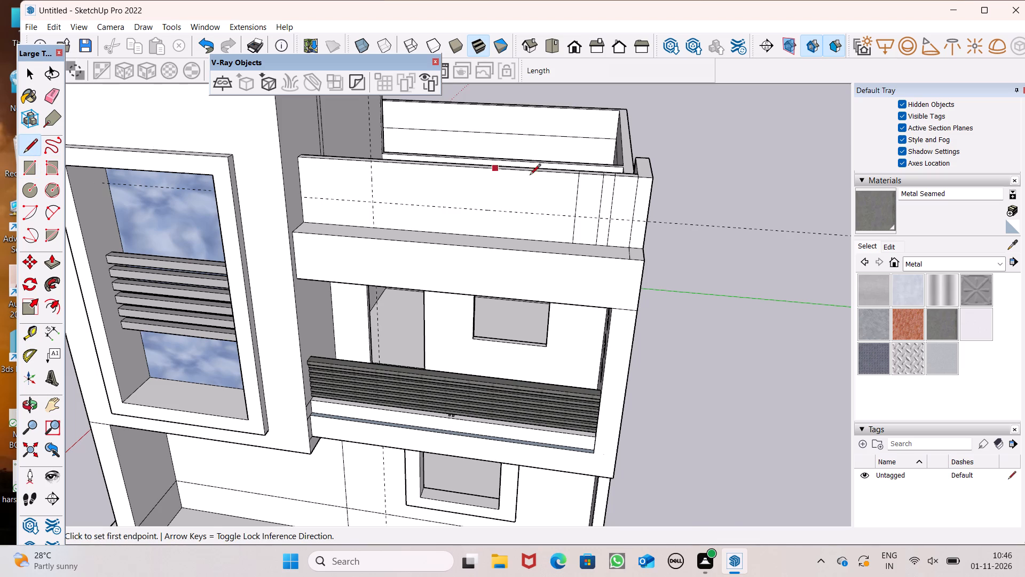
scroll(390, 221, up, 4)
click(364, 192)
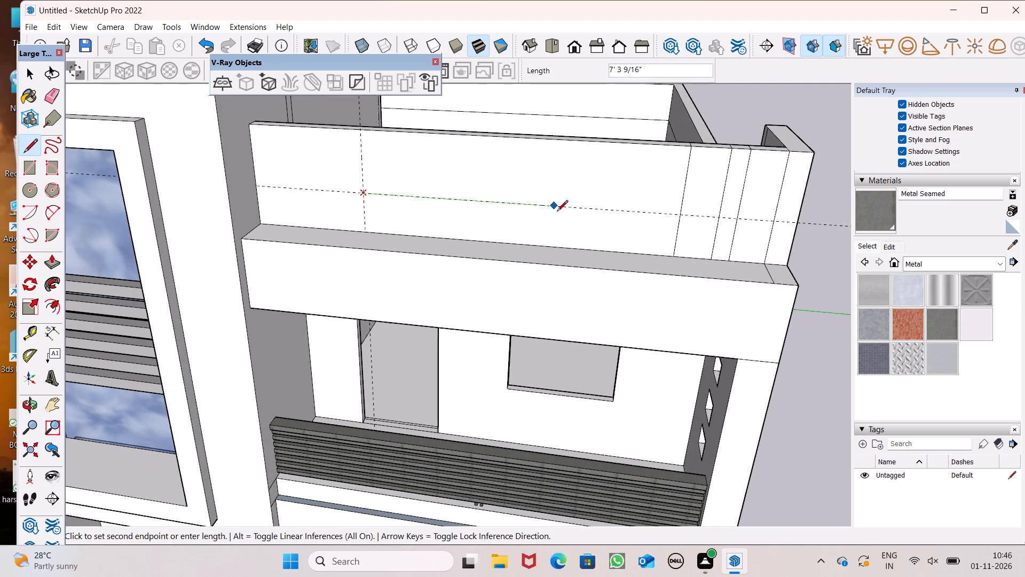
click(679, 221)
key(space)
scroll(470, 200, down, 6)
Draw a 4' vertical line along the guide, from the parapet's top front edge down to the ledge.
middle_drag(568, 203, 524, 318)
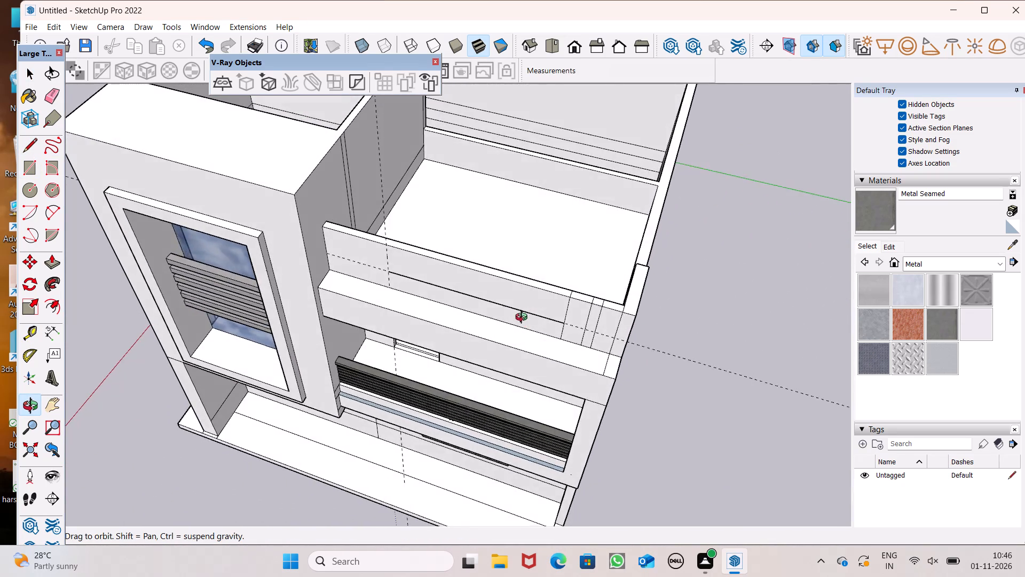
middle_drag(524, 318, 570, 256)
drag(31, 137, 31, 143)
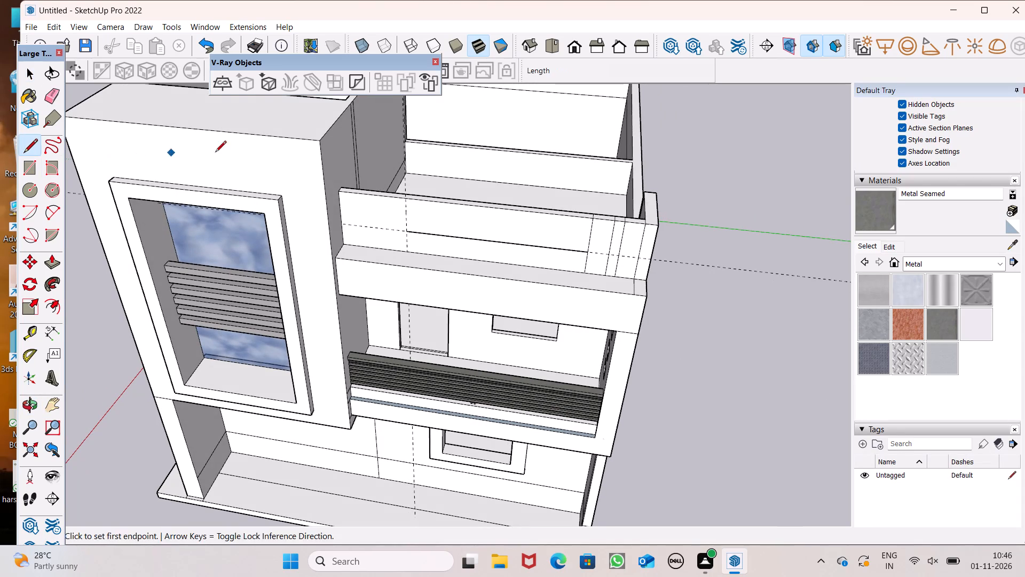
middle_drag(294, 180, 324, 181)
scroll(310, 188, up, 9)
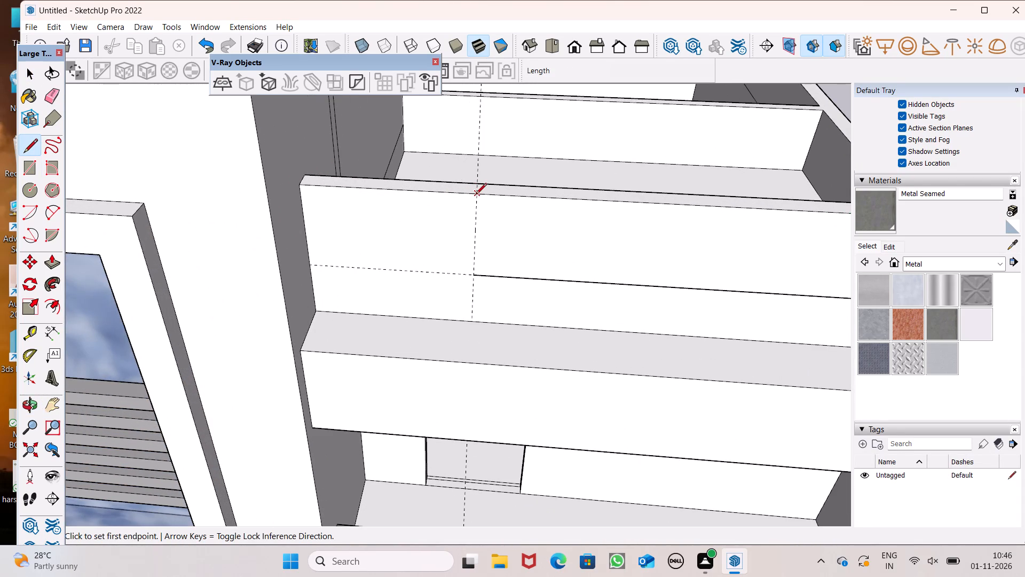
click(476, 195)
click(475, 319)
key(space)
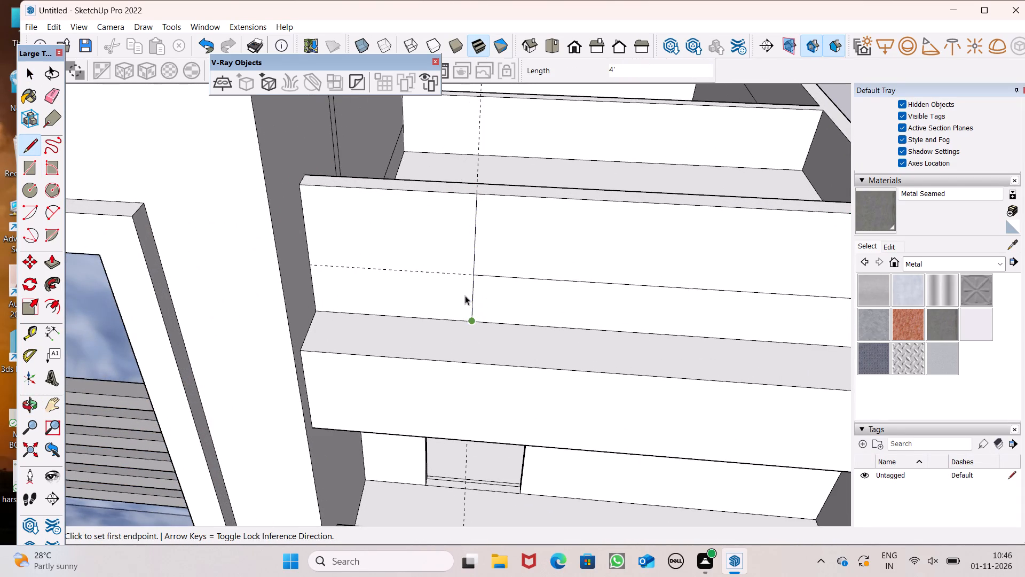
Erase the horizontal and vertical guide lines crossing the model.
middle_drag(517, 208, 423, 276)
scroll(403, 277, up, 7)
scroll(434, 225, down, 10)
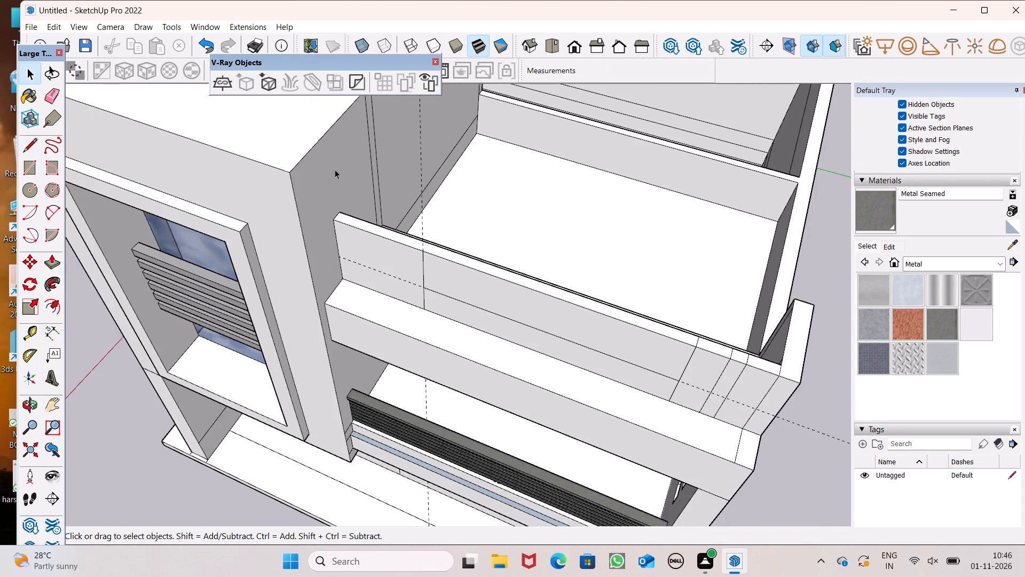
scroll(335, 169, down, 14)
middle_drag(506, 304, 569, 220)
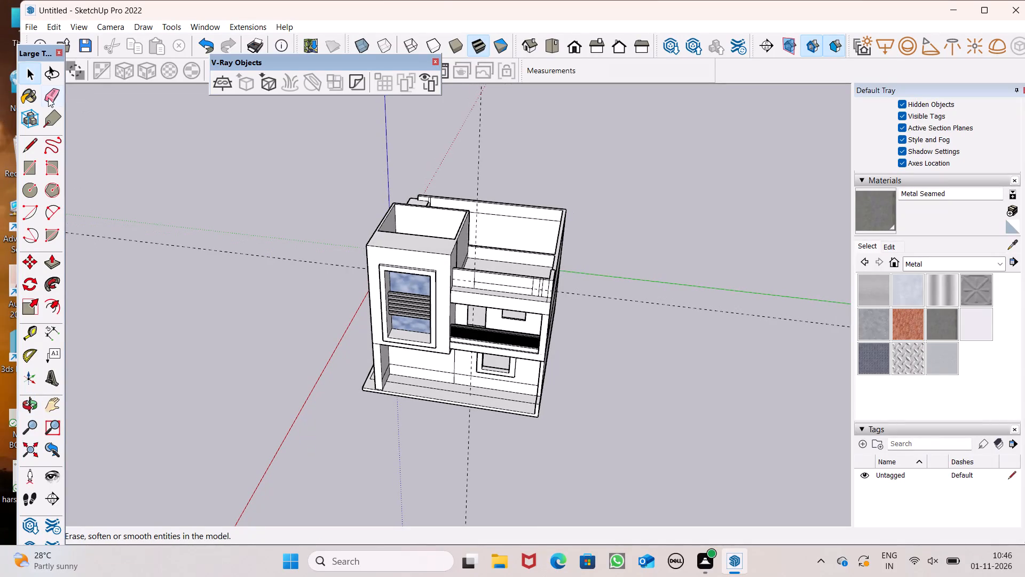
drag(47, 98, 67, 106)
click(51, 102)
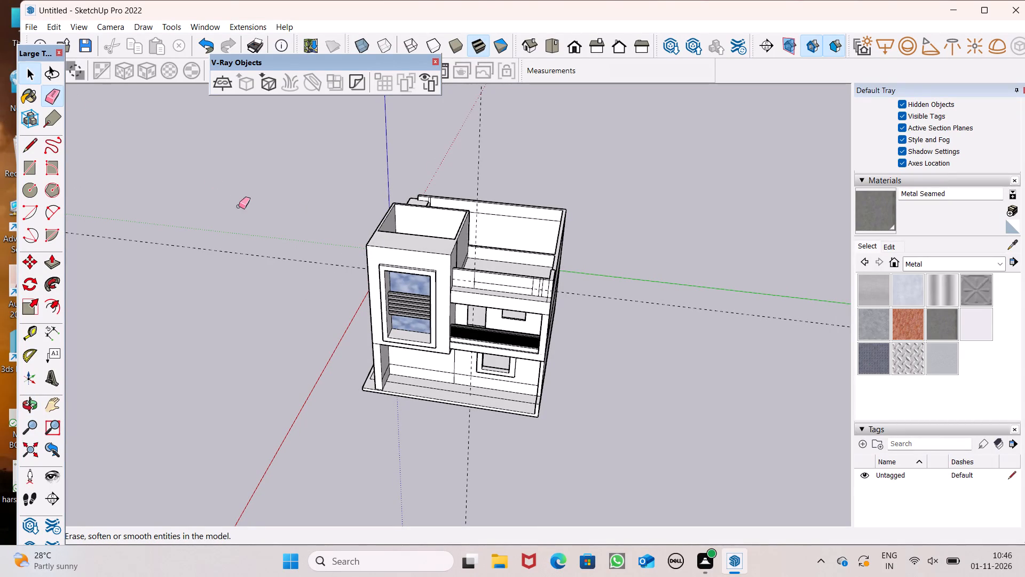
drag(286, 244, 304, 275)
drag(469, 162, 477, 152)
drag(488, 153, 466, 164)
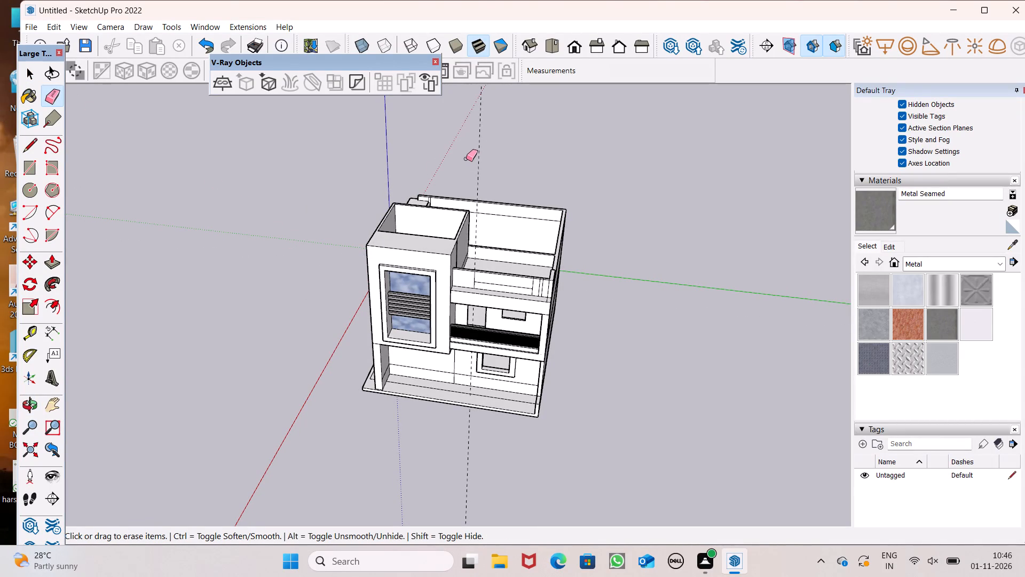
drag(508, 155, 473, 171)
Draw a line about 6 3/8" long across the parapet's top face, from the new vertical line to the back edge.
scroll(468, 164, down, 4)
middle_drag(439, 238, 383, 364)
scroll(435, 339, up, 2)
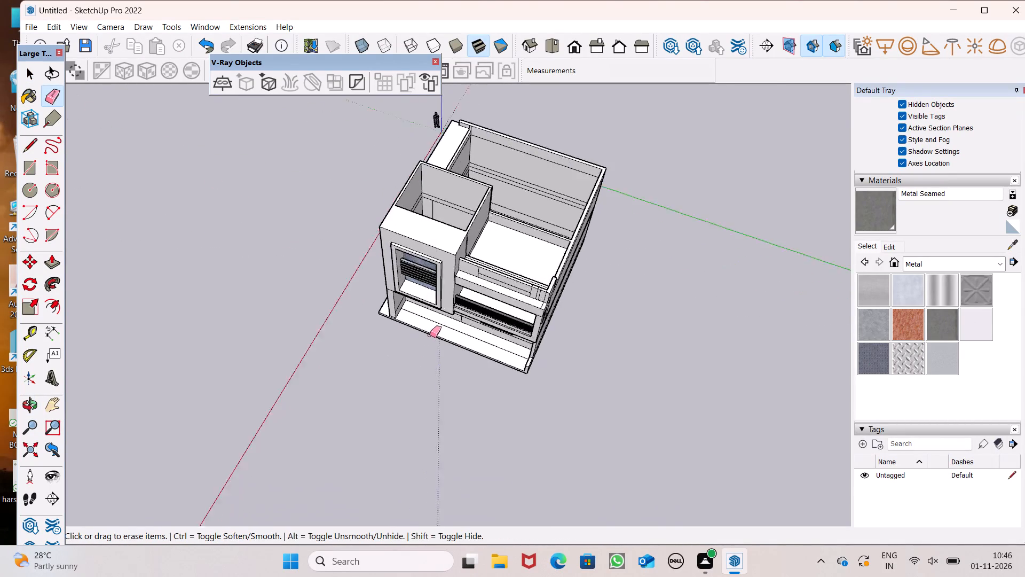
scroll(430, 335, up, 8)
scroll(555, 192, up, 9)
scroll(596, 159, up, 6)
scroll(454, 181, down, 5)
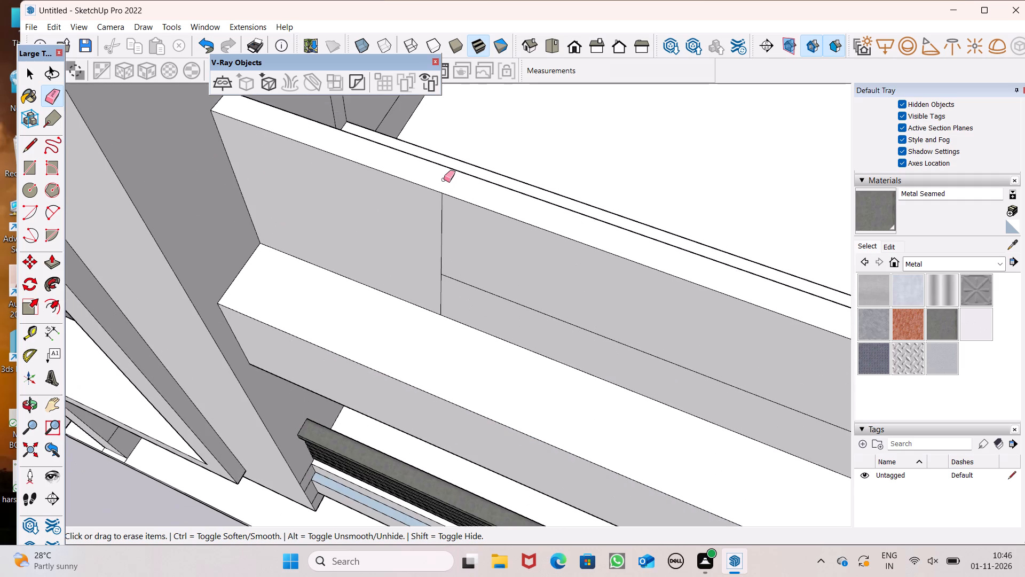
scroll(472, 132, up, 1)
click(31, 145)
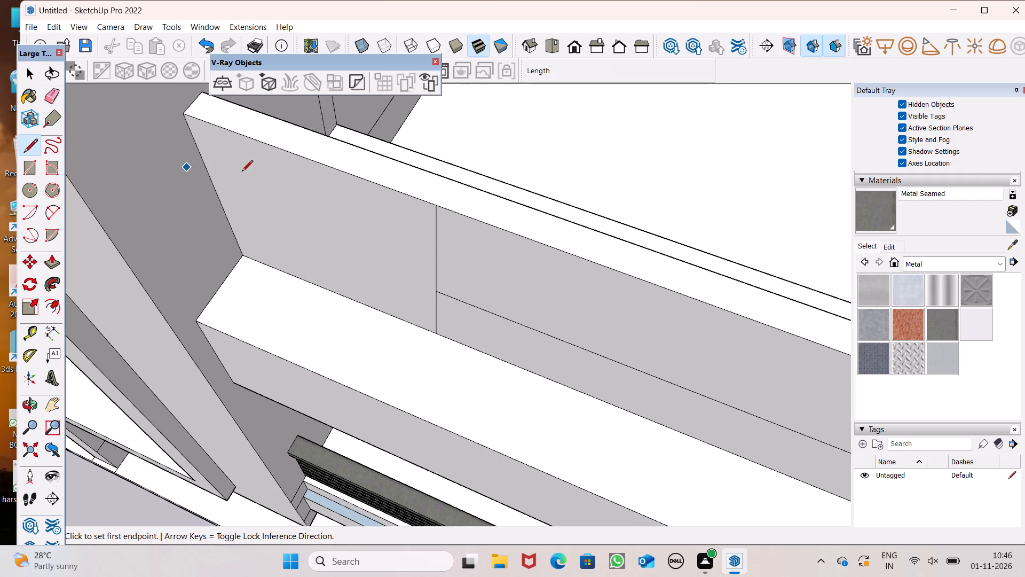
scroll(314, 183, up, 3)
click(462, 209)
click(485, 178)
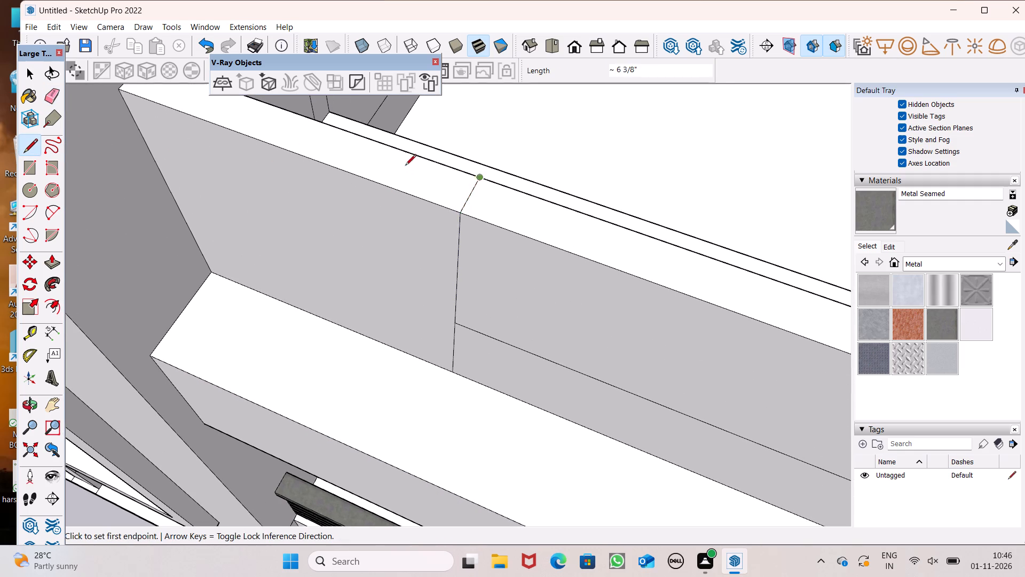
scroll(385, 153, down, 16)
key(space)
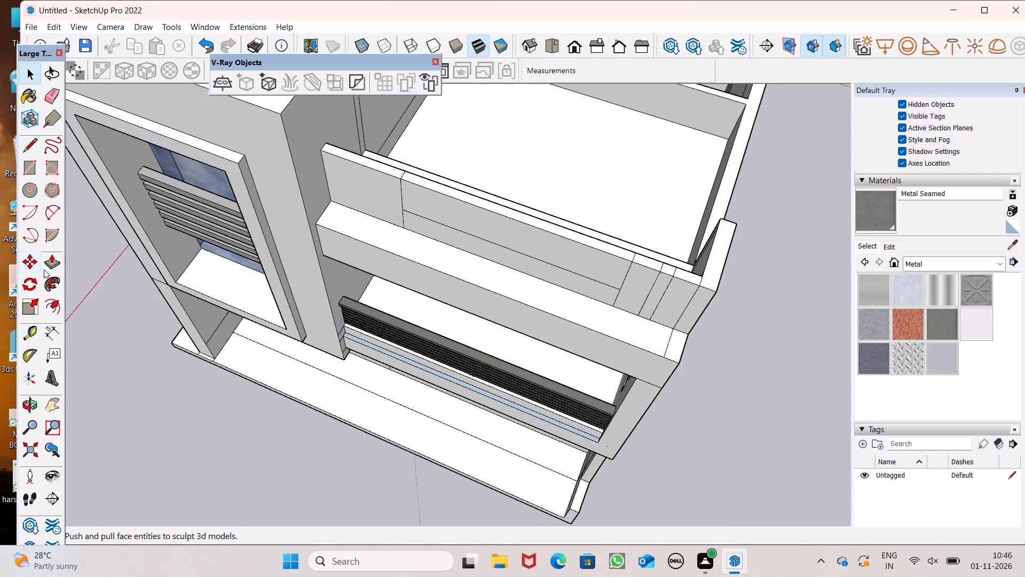
Push the parapet's long middle top section down 2' 5" to the horizontal line.
click(53, 264)
scroll(384, 200, up, 6)
drag(642, 239, 646, 247)
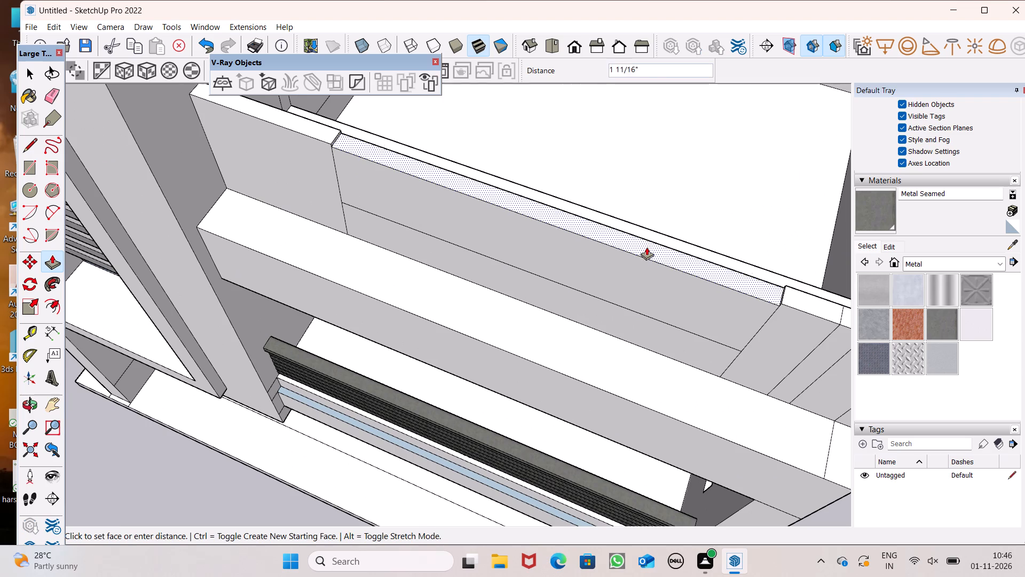
drag(646, 247, 658, 319)
Examine the parapet's lowered middle section from several angles.
middle_drag(561, 294, 608, 202)
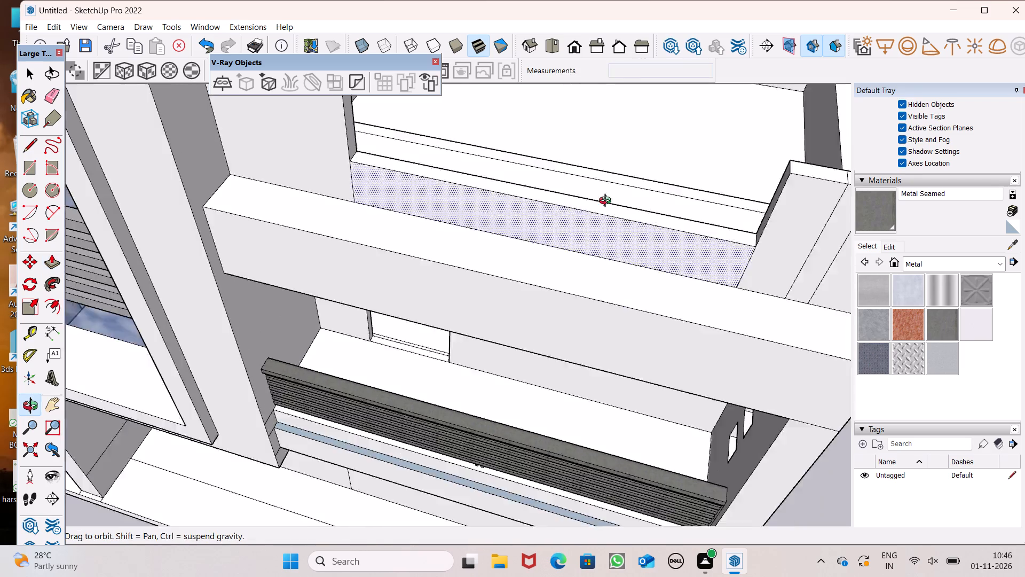
middle_drag(608, 202, 618, 164)
scroll(618, 165, up, 1)
scroll(510, 134, down, 7)
middle_drag(538, 180, 627, 236)
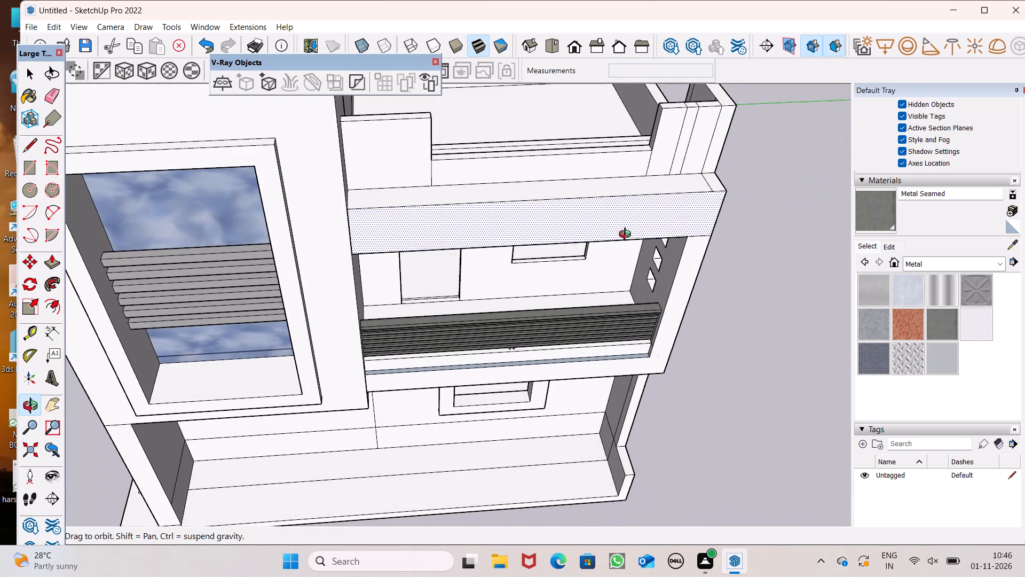
middle_drag(627, 236, 621, 223)
middle_drag(694, 165, 551, 230)
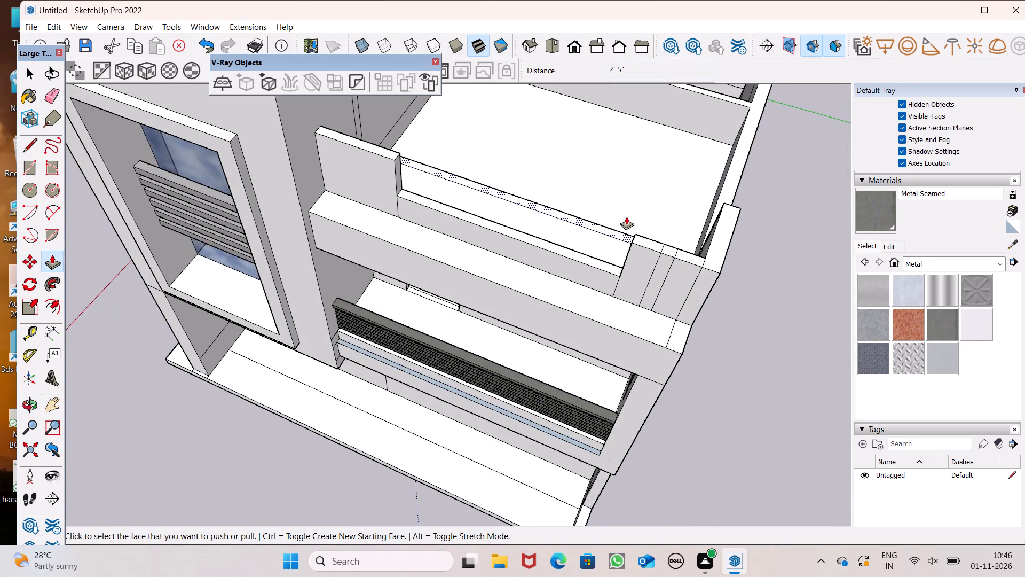
scroll(643, 228, up, 2)
scroll(475, 249, down, 3)
middle_drag(503, 264, 466, 180)
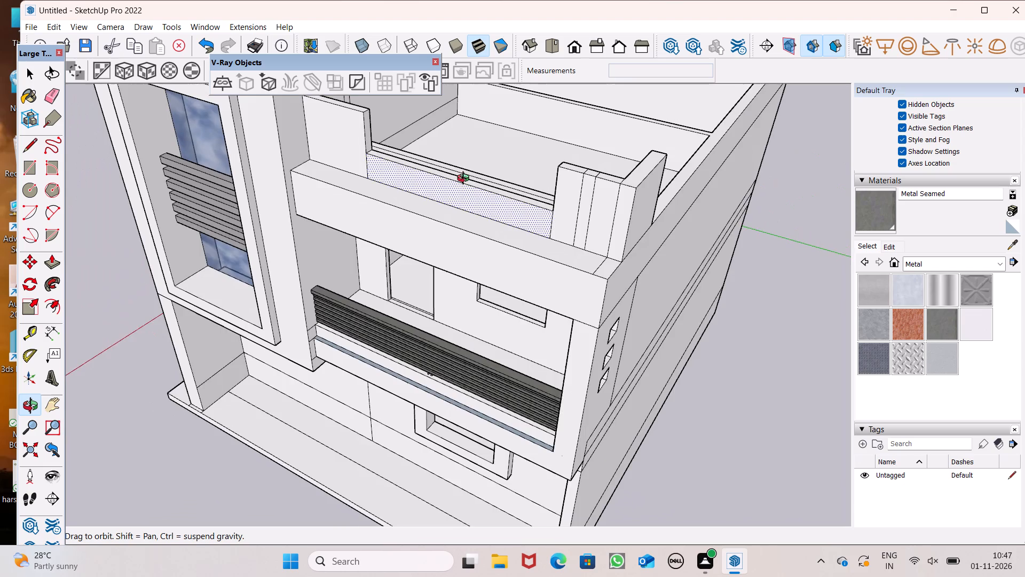
middle_drag(466, 180, 505, 194)
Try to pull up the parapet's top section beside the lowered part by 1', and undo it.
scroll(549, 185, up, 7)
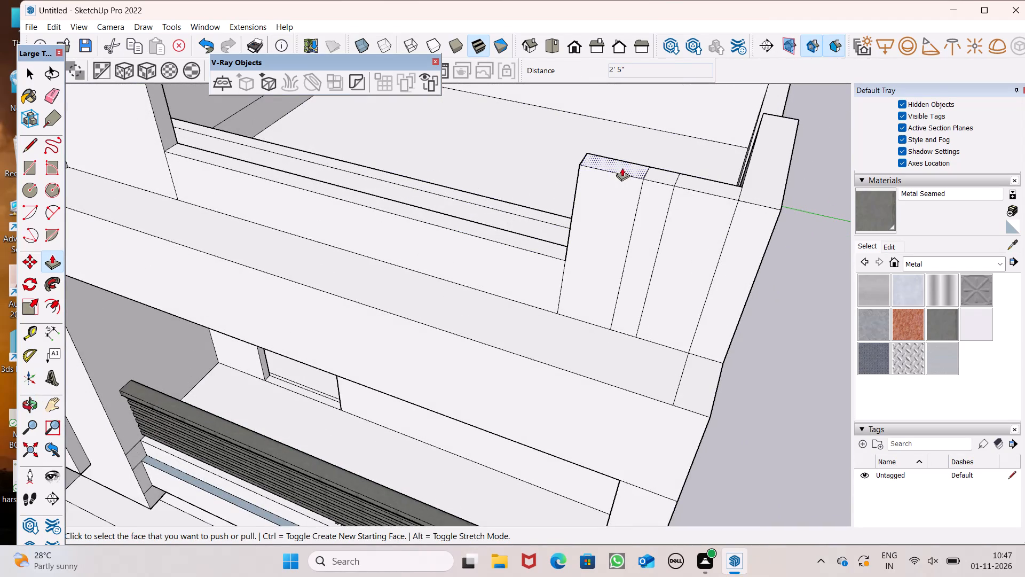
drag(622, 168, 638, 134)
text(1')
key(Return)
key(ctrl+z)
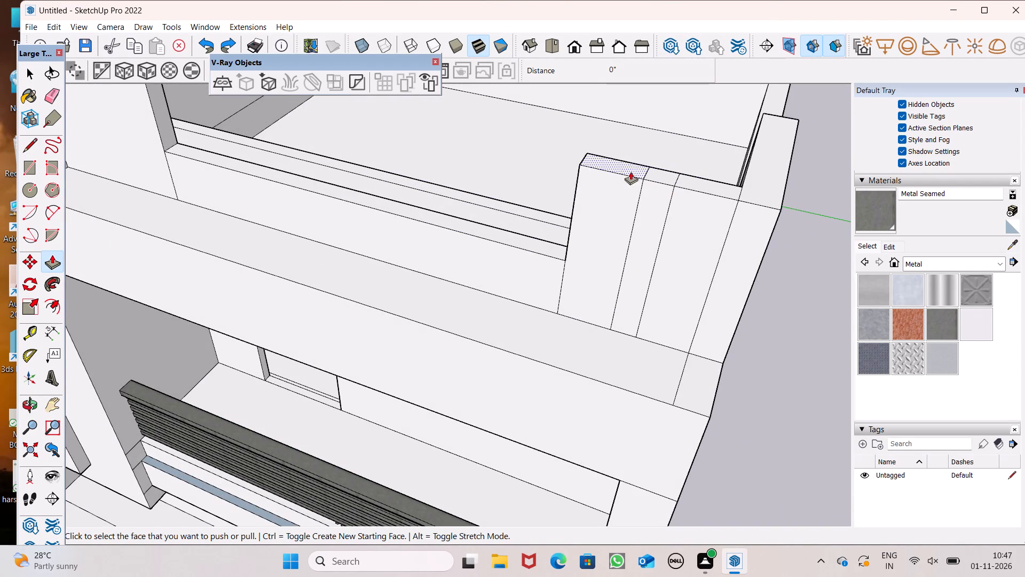
Pull the two top sections on either side of the narrow strip at the parapet's outer end up 1'.
drag(629, 169, 632, 139)
key(1)
key(apostrophe)
key(Return)
scroll(699, 187, up, 3)
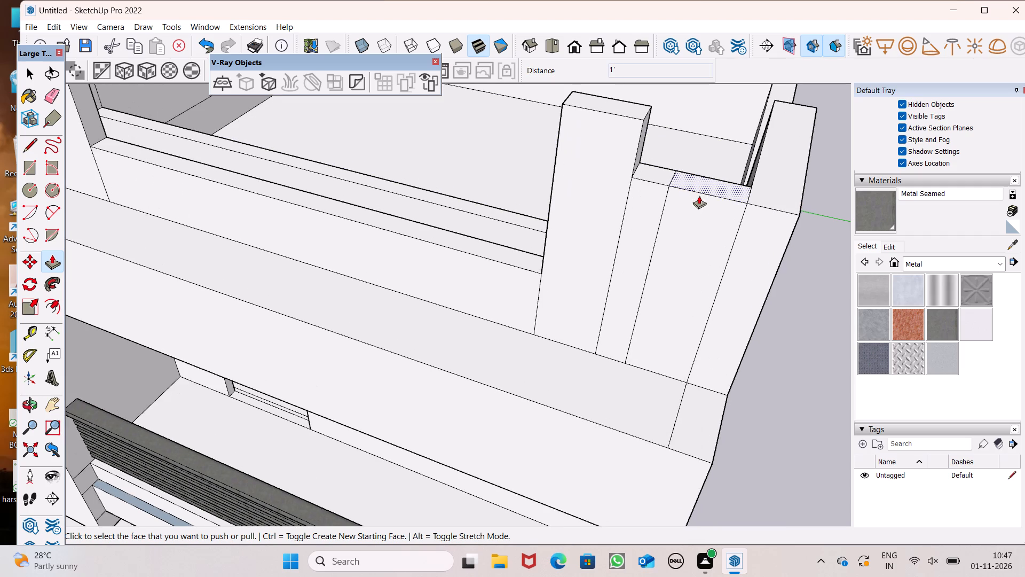
drag(690, 186, 634, 114)
Examine the stepped parapet and its raised end sections against the front facade from several angles.
scroll(506, 146, down, 8)
scroll(511, 241, up, 1)
middle_drag(511, 239, 711, 222)
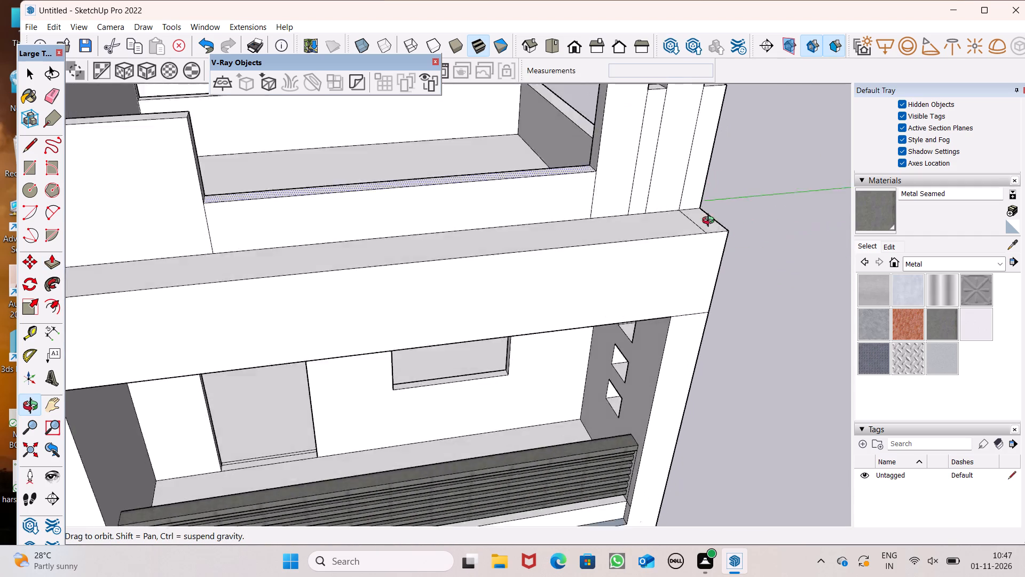
middle_drag(711, 222, 648, 229)
scroll(563, 196, down, 7)
middle_drag(617, 198, 615, 134)
scroll(615, 134, up, 1)
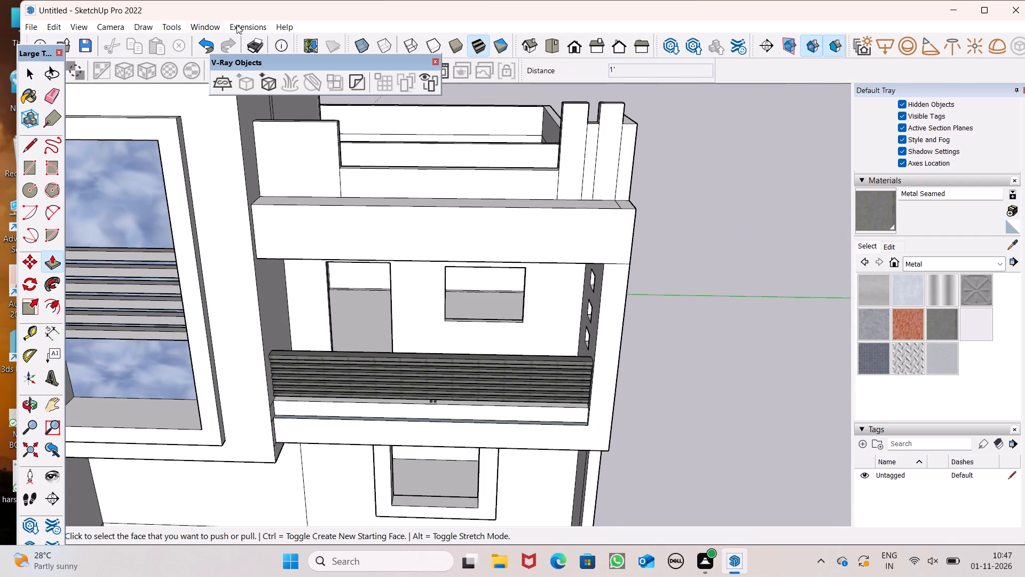
key(space)
scroll(385, 178, down, 2)
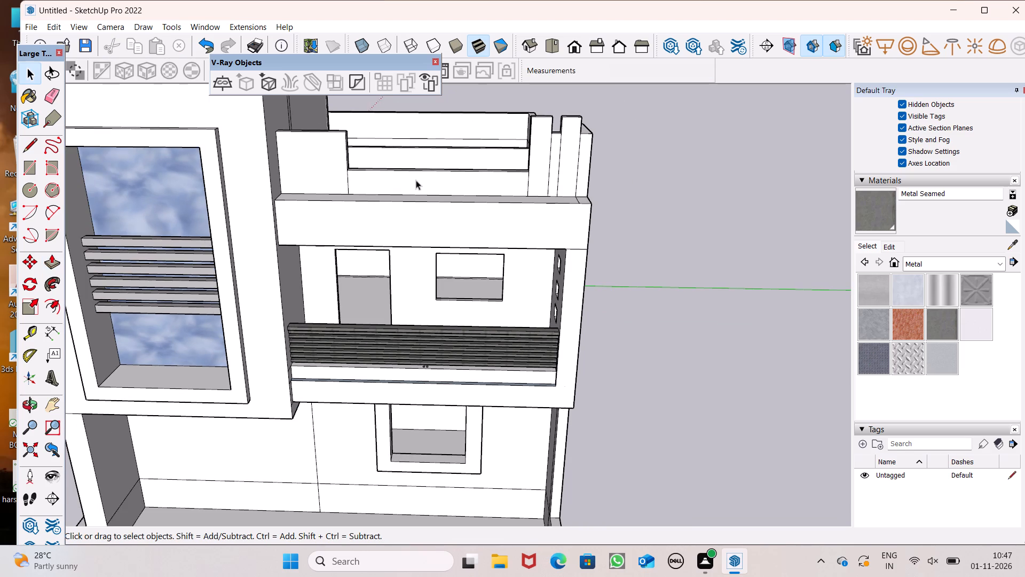
middle_drag(417, 175, 400, 278)
scroll(486, 222, down, 2)
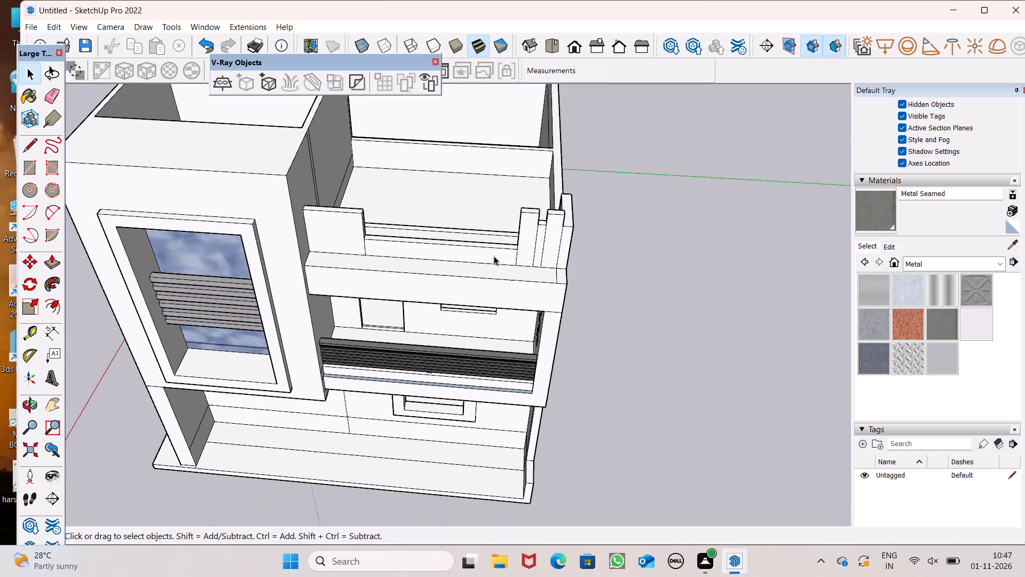
middle_drag(513, 285, 507, 333)
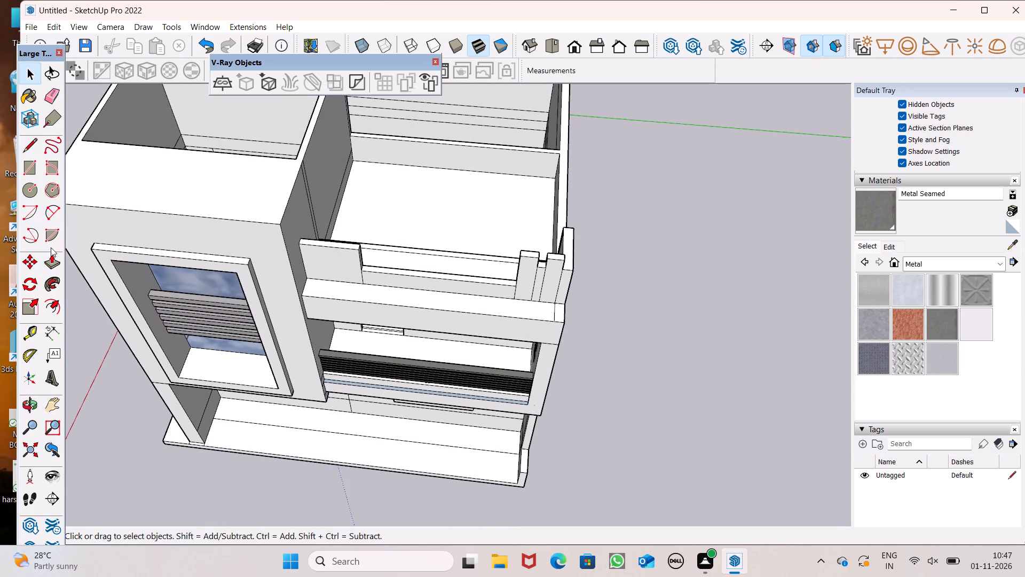
Pull the front faces of the two raised sections at the parapet's outer end forward about 1' 1/4" each.
click(55, 265)
scroll(445, 285, up, 5)
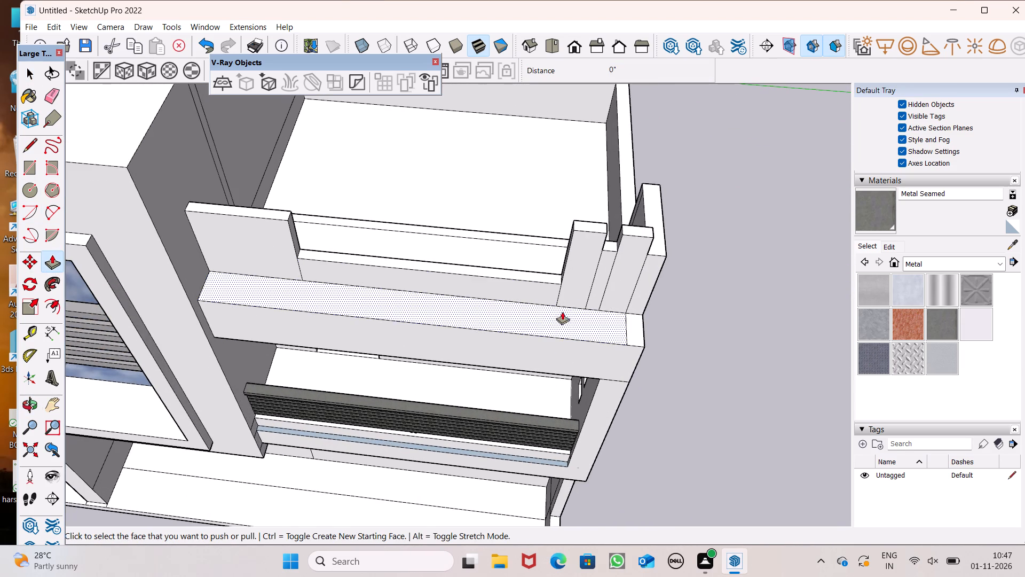
drag(569, 300, 573, 315)
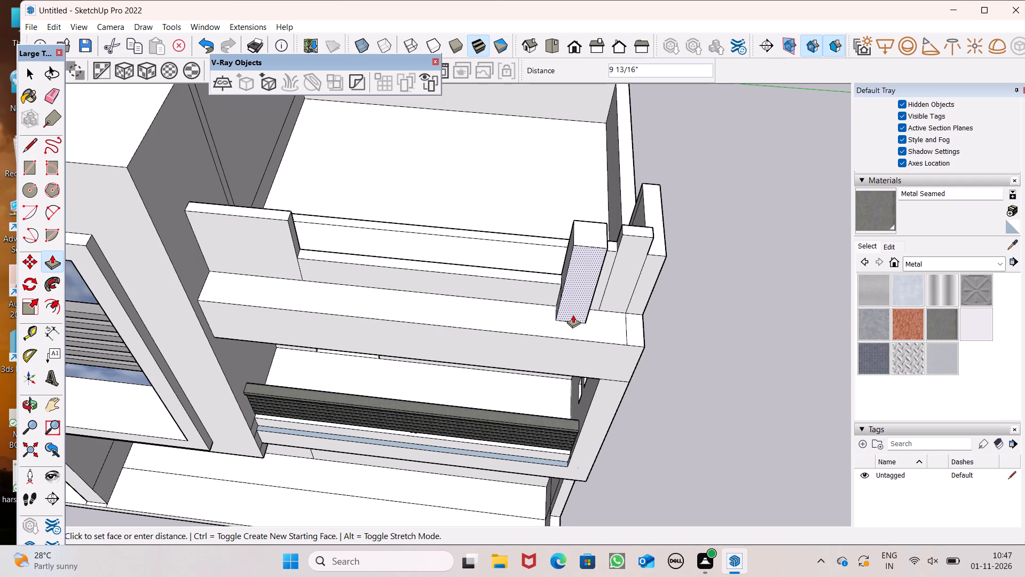
drag(573, 315, 570, 318)
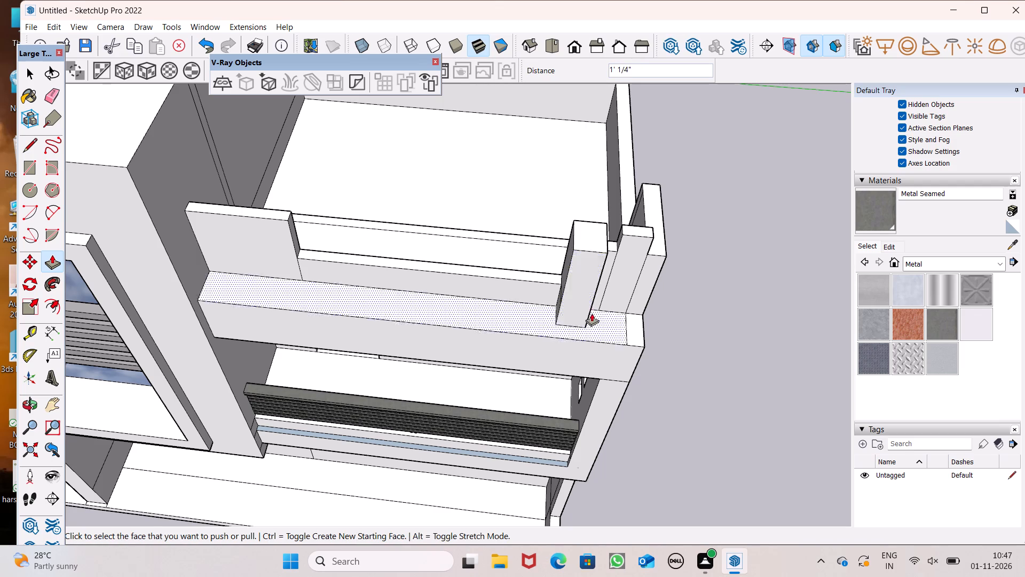
drag(608, 303, 582, 324)
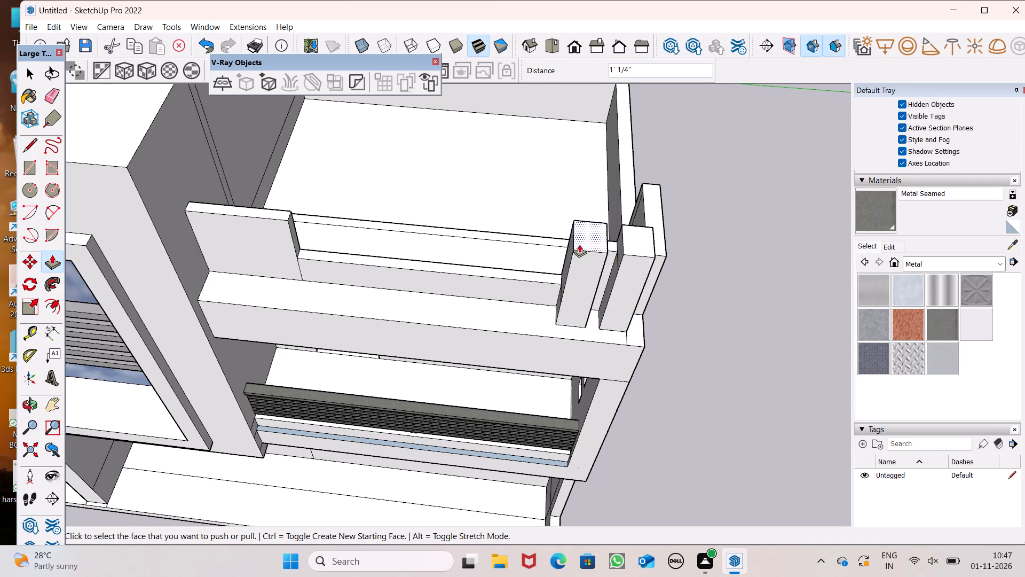
Examine the two forward-pulled parapet posts against the balcony and front facade from several angles.
scroll(579, 244, down, 8)
middle_drag(586, 270, 571, 314)
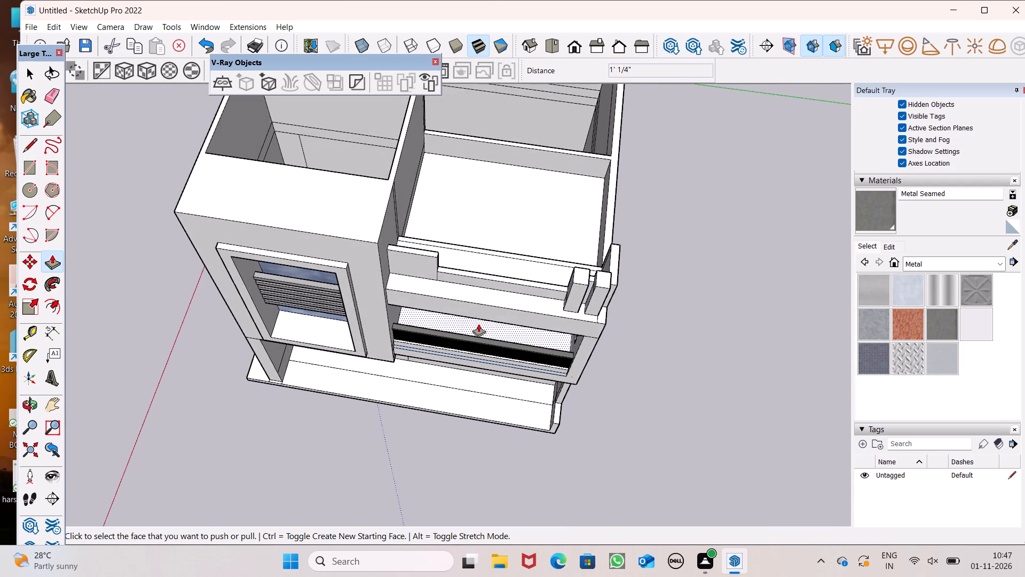
scroll(462, 308, up, 3)
scroll(500, 223, down, 2)
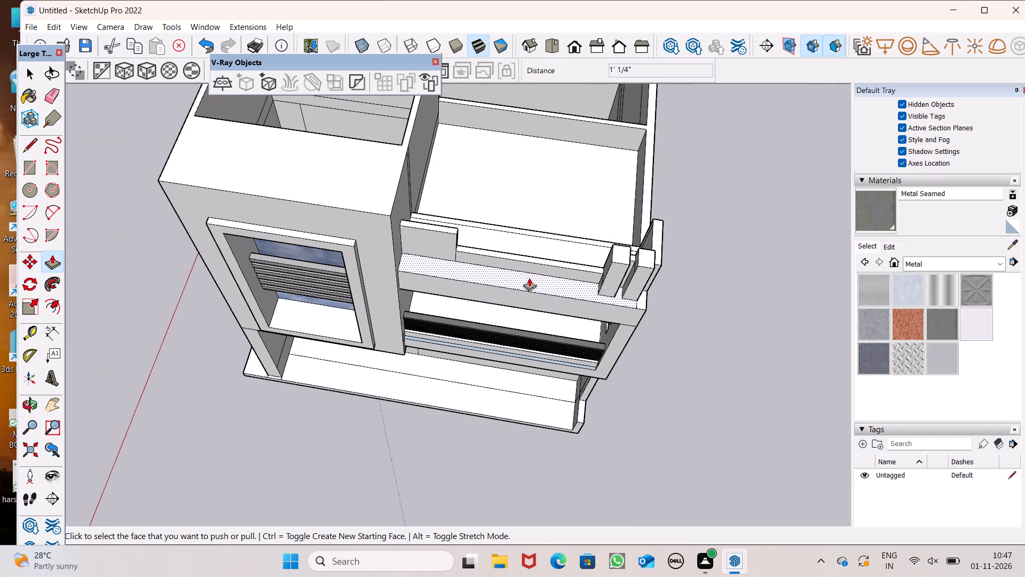
middle_drag(547, 277, 579, 100)
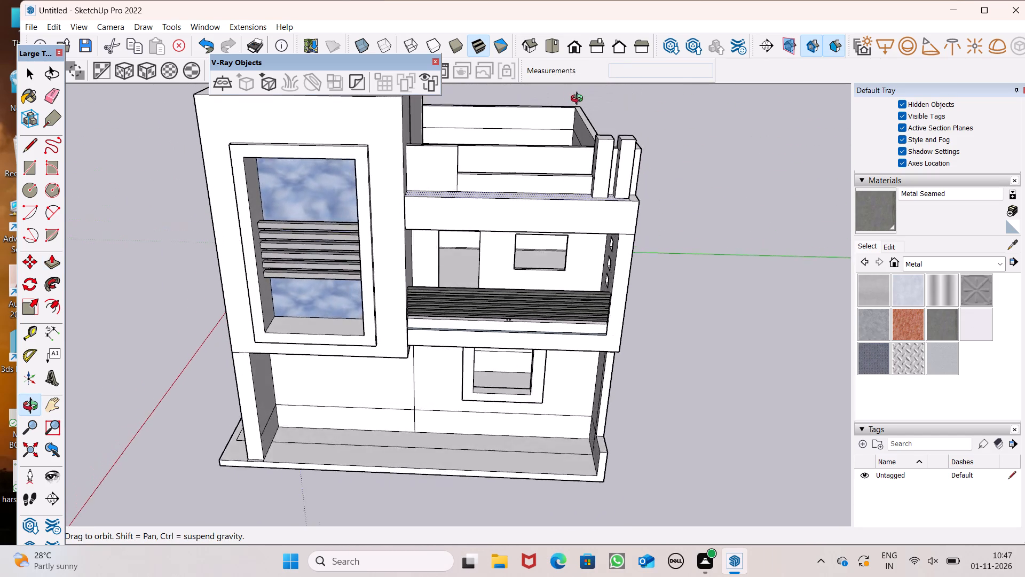
middle_drag(579, 100, 579, 99)
scroll(579, 99, up, 1)
middle_drag(599, 187, 648, 219)
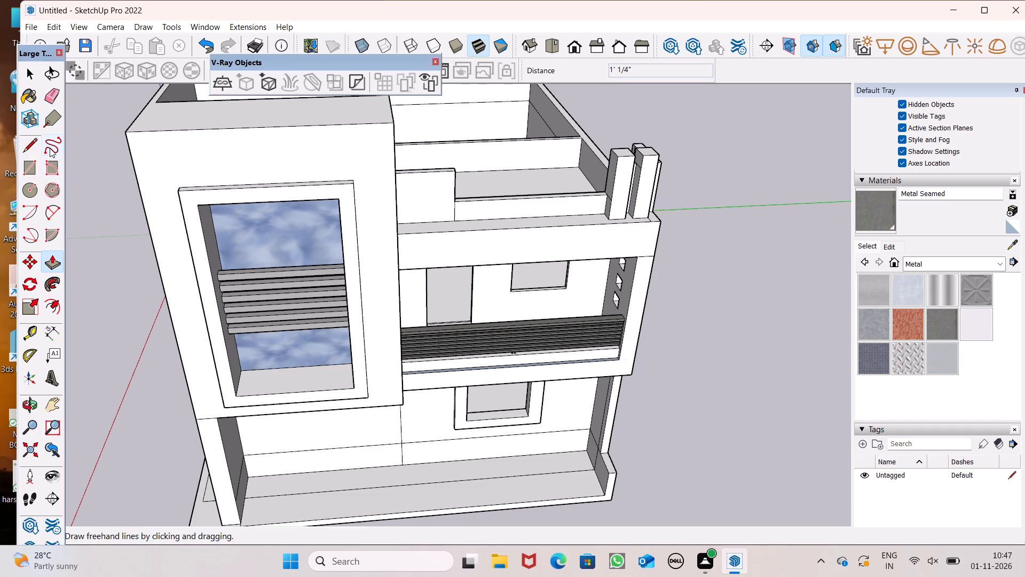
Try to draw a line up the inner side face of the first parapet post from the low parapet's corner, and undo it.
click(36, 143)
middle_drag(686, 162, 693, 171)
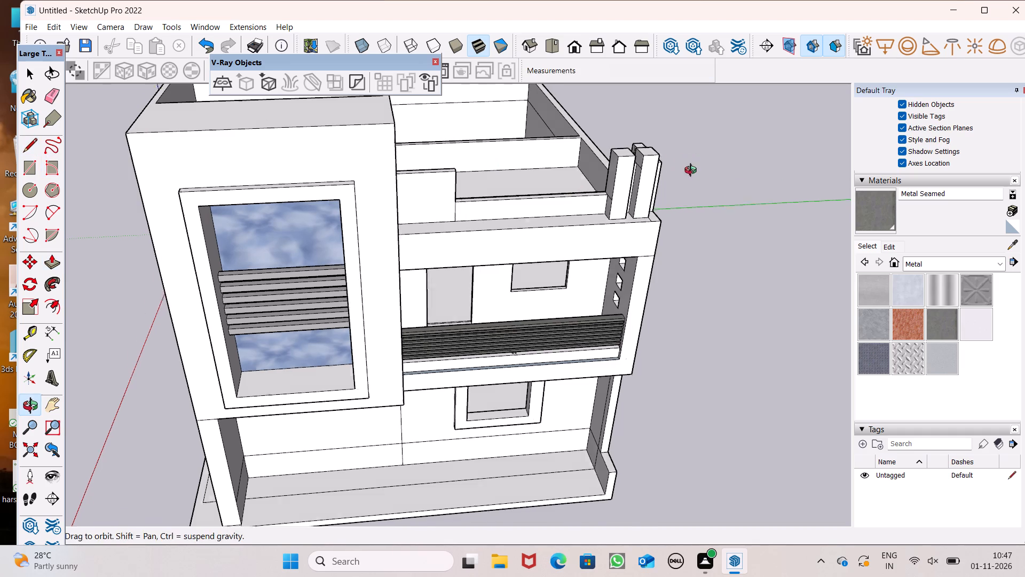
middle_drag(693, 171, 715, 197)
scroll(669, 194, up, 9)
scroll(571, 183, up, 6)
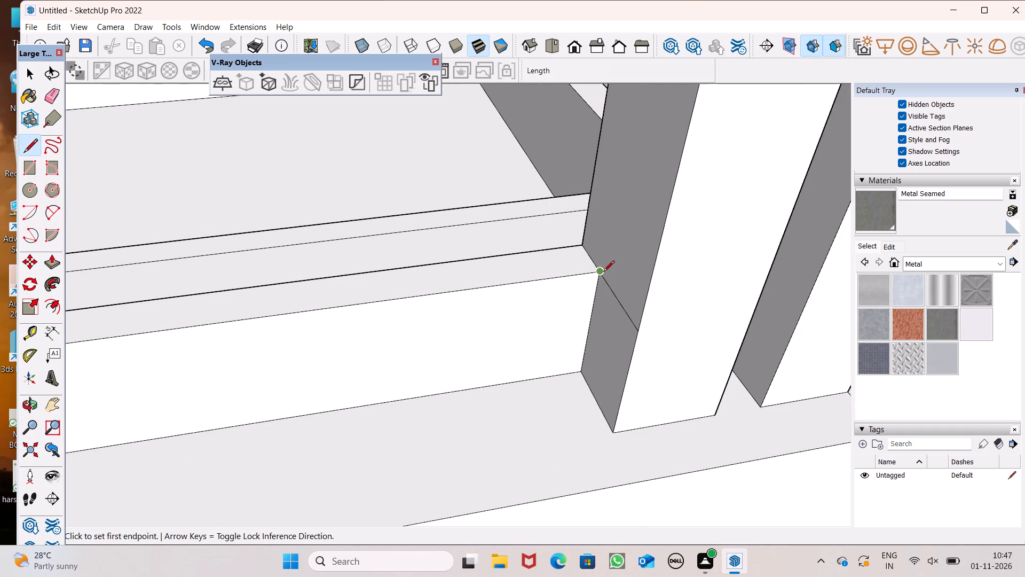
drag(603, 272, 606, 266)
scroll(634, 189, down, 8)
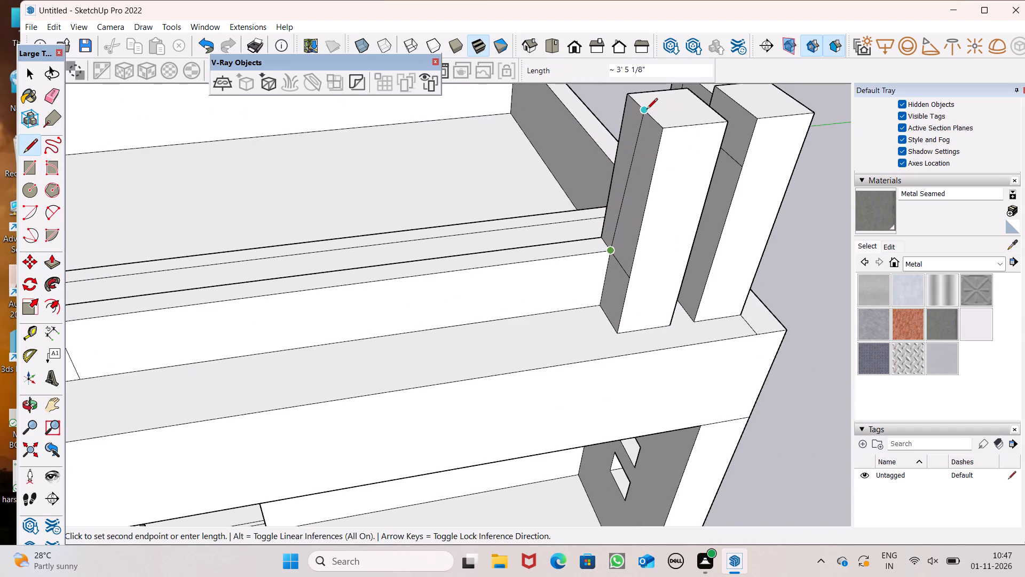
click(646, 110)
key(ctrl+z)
Draw a vertical line about 3' 5" long up the first post's inner side face, from the low parapet's top corner to the post's top edge.
middle_drag(661, 142, 765, 159)
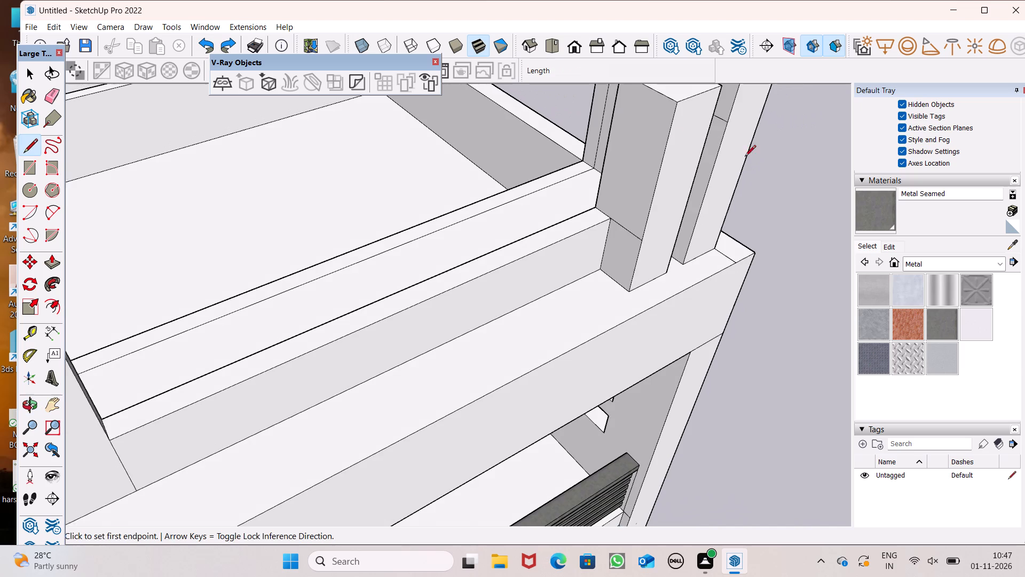
scroll(612, 272, down, 7)
scroll(604, 139, up, 7)
scroll(556, 371, down, 5)
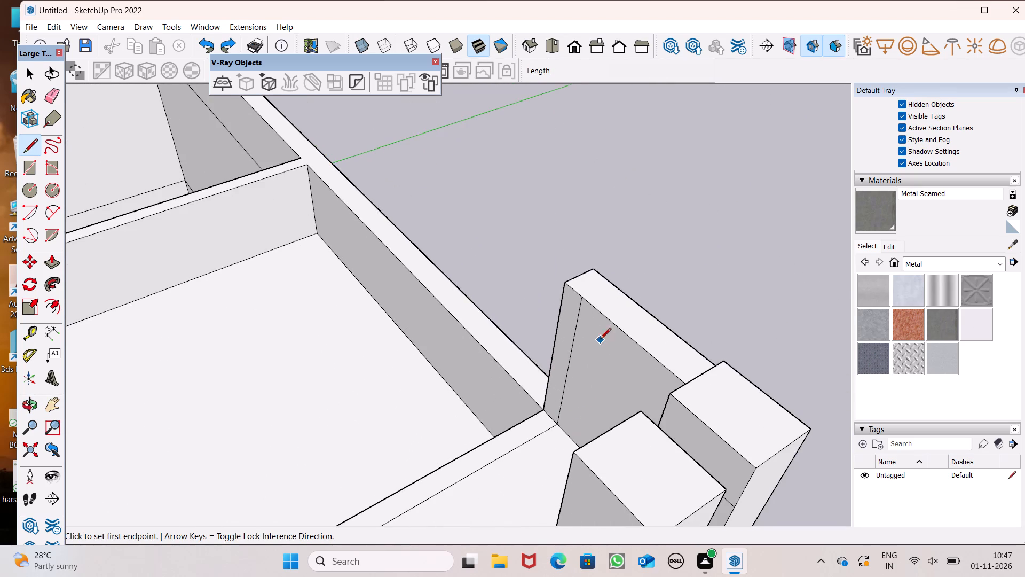
scroll(600, 340, down, 4)
middle_drag(592, 425, 612, 370)
scroll(539, 322, down, 5)
scroll(579, 431, up, 4)
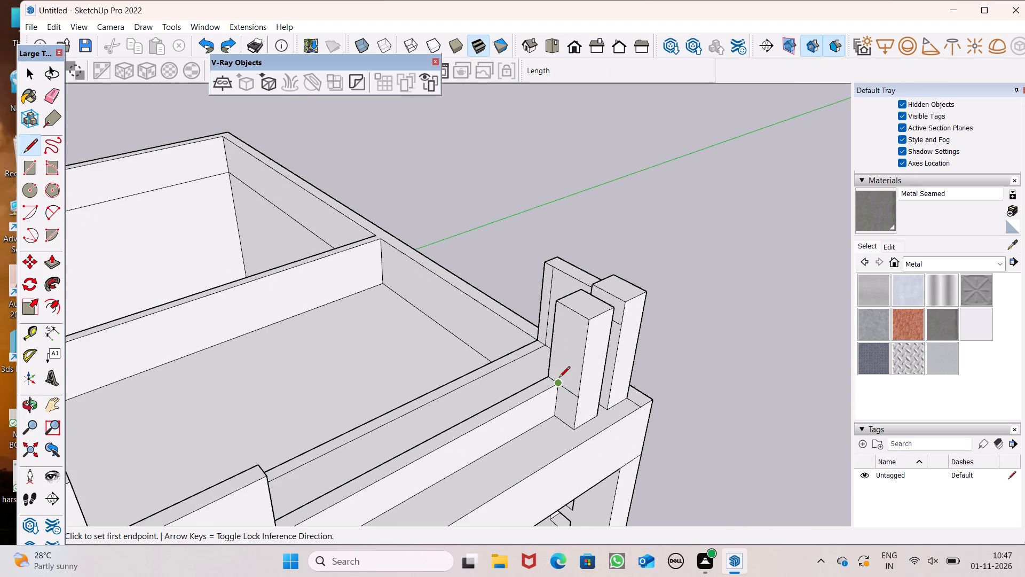
drag(559, 378, 561, 364)
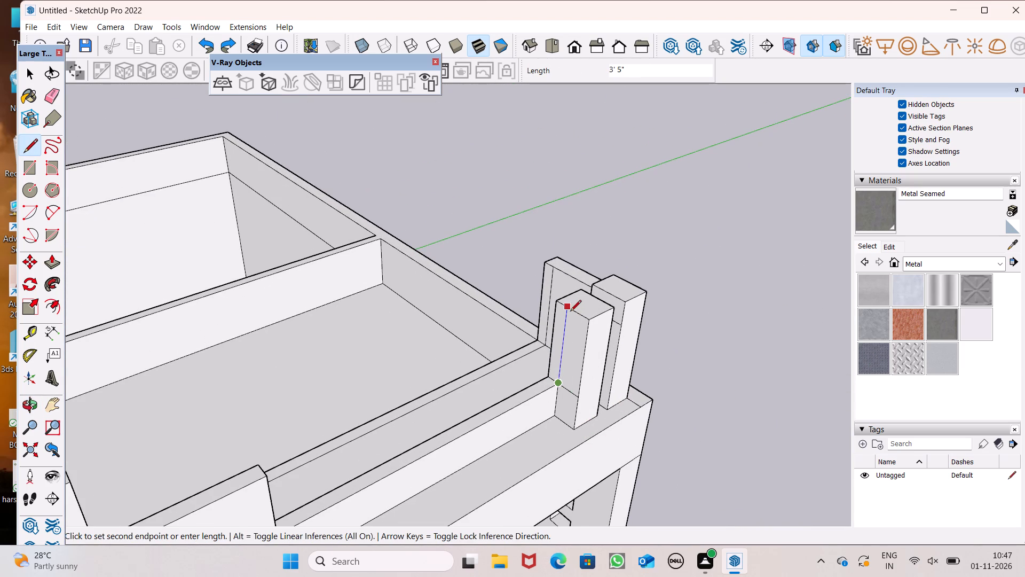
click(570, 311)
key(space)
Examine the whole house model and its parapet posts from farther away and from the front.
scroll(348, 320, down, 6)
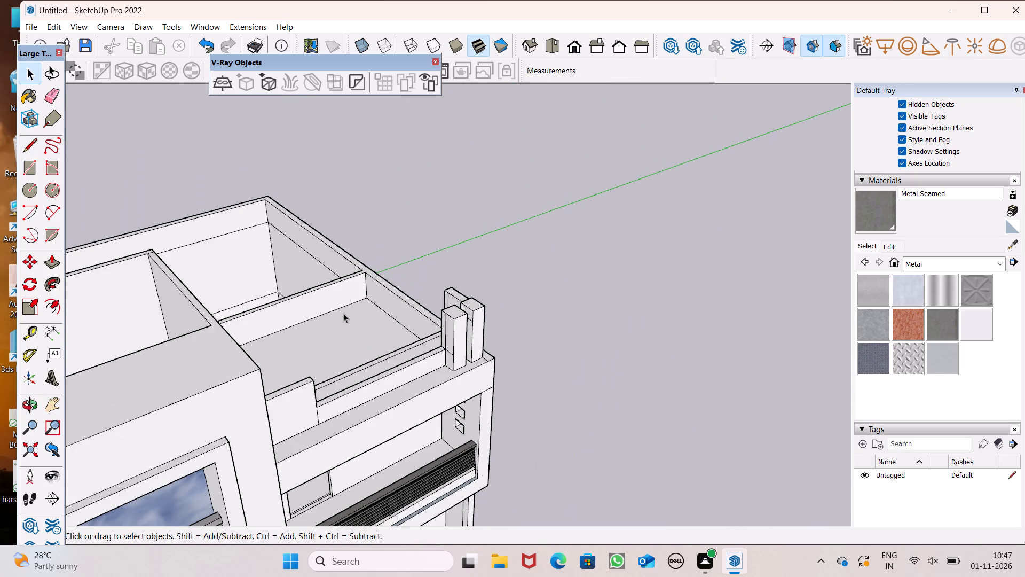
scroll(381, 265, down, 5)
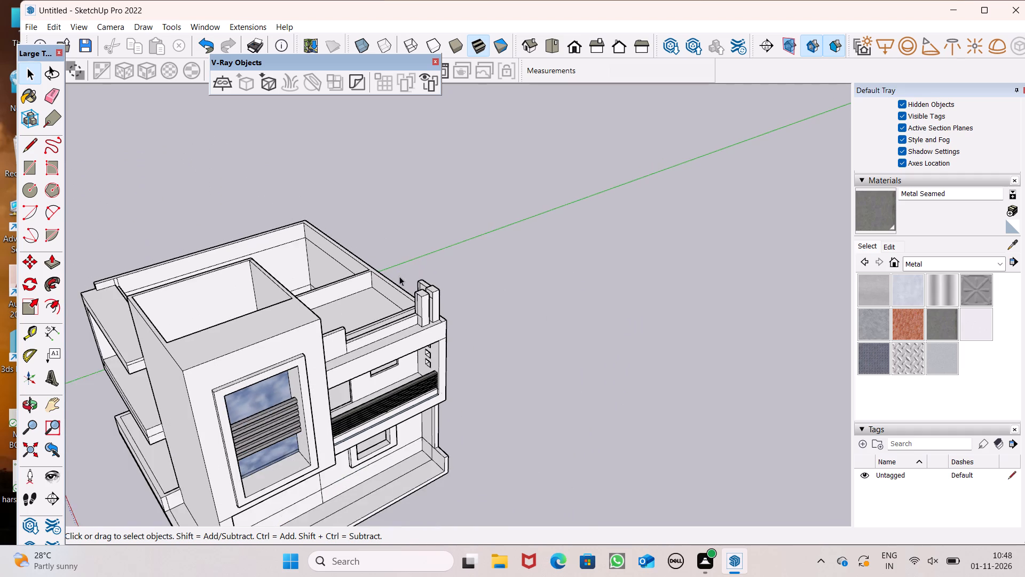
middle_drag(440, 317, 398, 329)
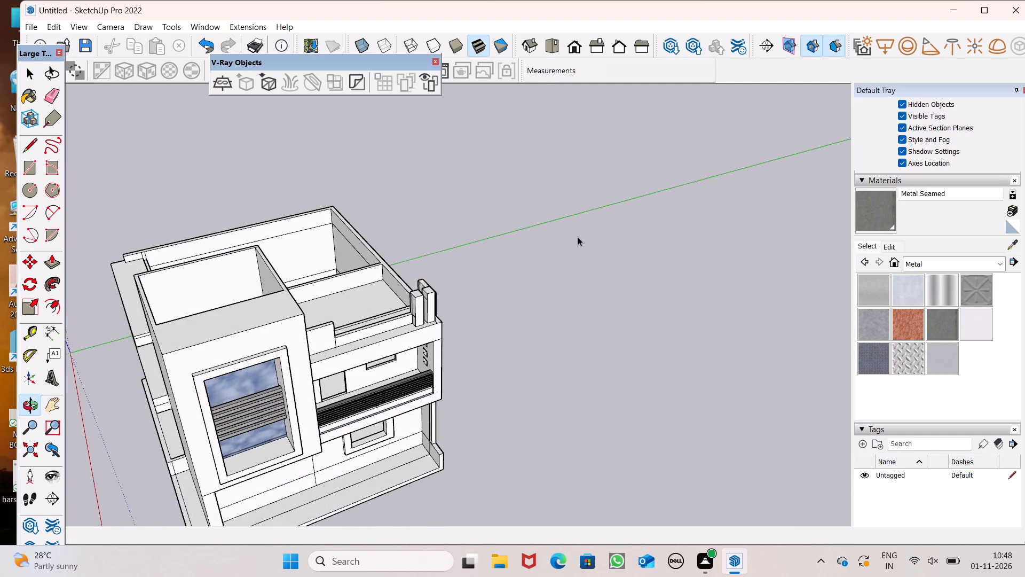
scroll(572, 225, down, 5)
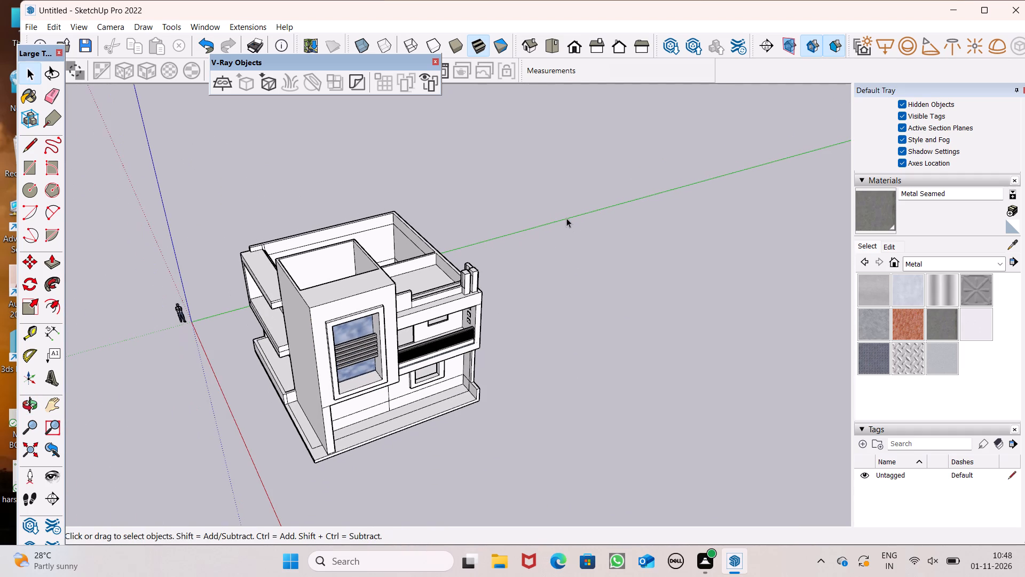
scroll(576, 261, down, 5)
middle_drag(559, 283, 412, 317)
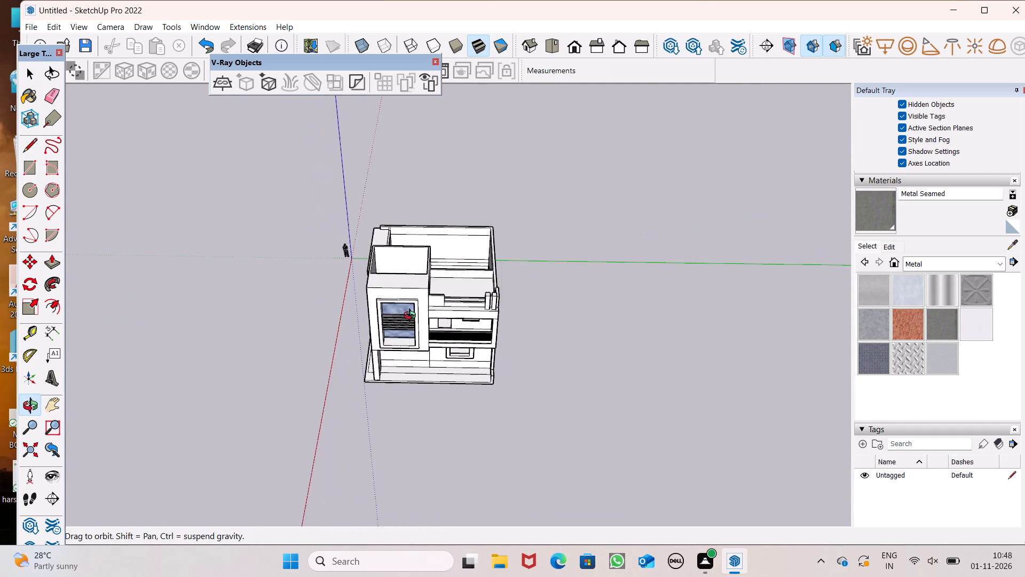
middle_drag(412, 317, 403, 268)
scroll(450, 287, up, 8)
scroll(552, 270, down, 4)
middle_drag(543, 330, 505, 325)
scroll(503, 325, up, 8)
scroll(424, 226, down, 2)
middle_click(439, 268)
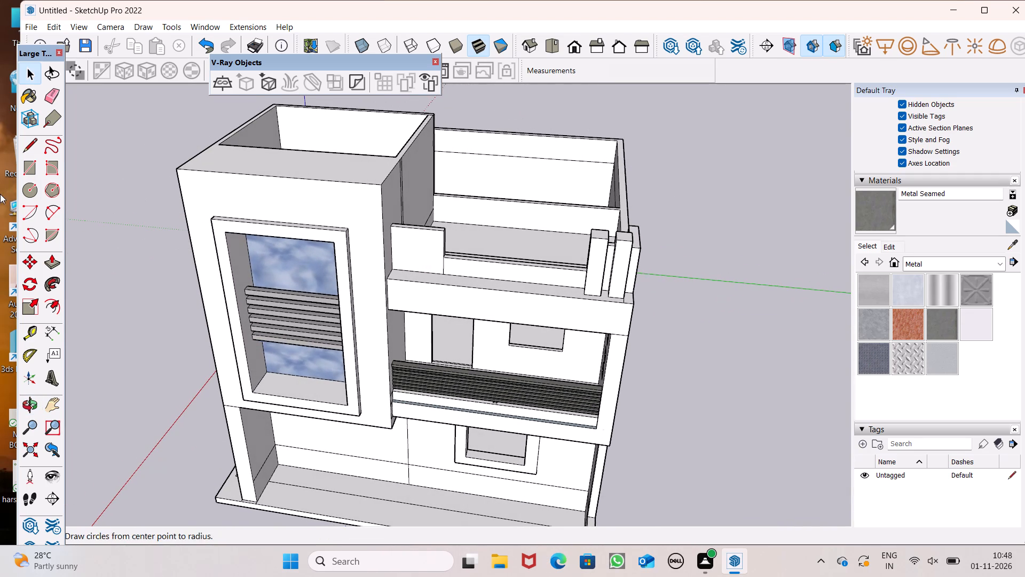
Draw a narrow upright rectangle about 7' 6" by 11" on the tower's front face, between the window frame and the balcony-side corner.
click(33, 163)
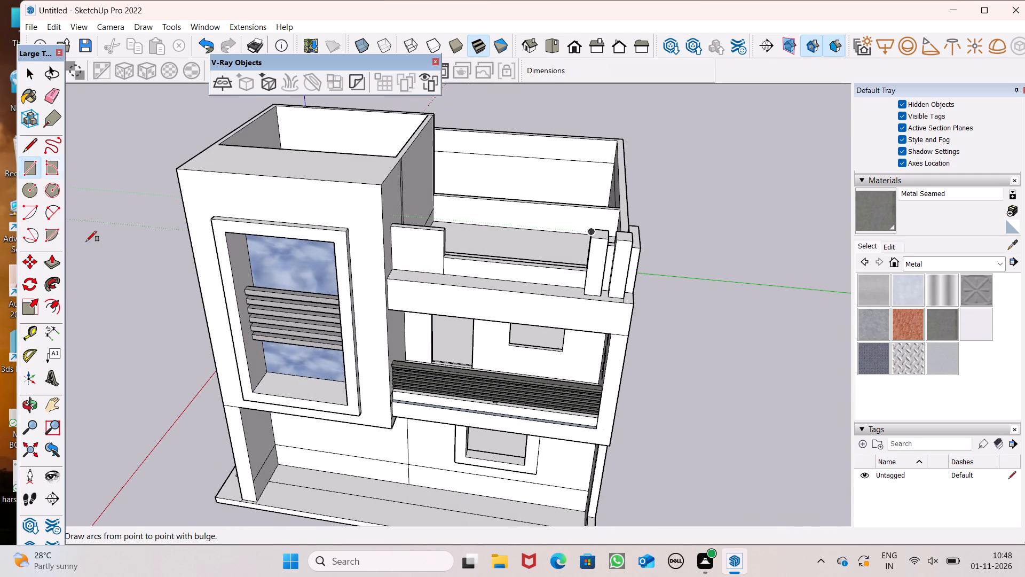
scroll(335, 252, down, 5)
middle_drag(339, 277, 386, 208)
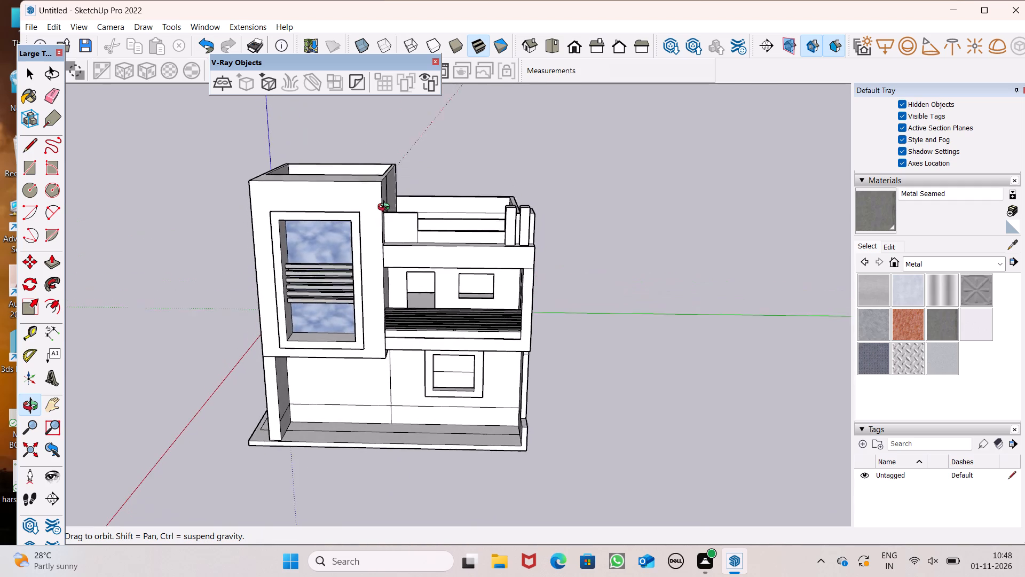
middle_drag(386, 208, 389, 197)
scroll(385, 211, up, 7)
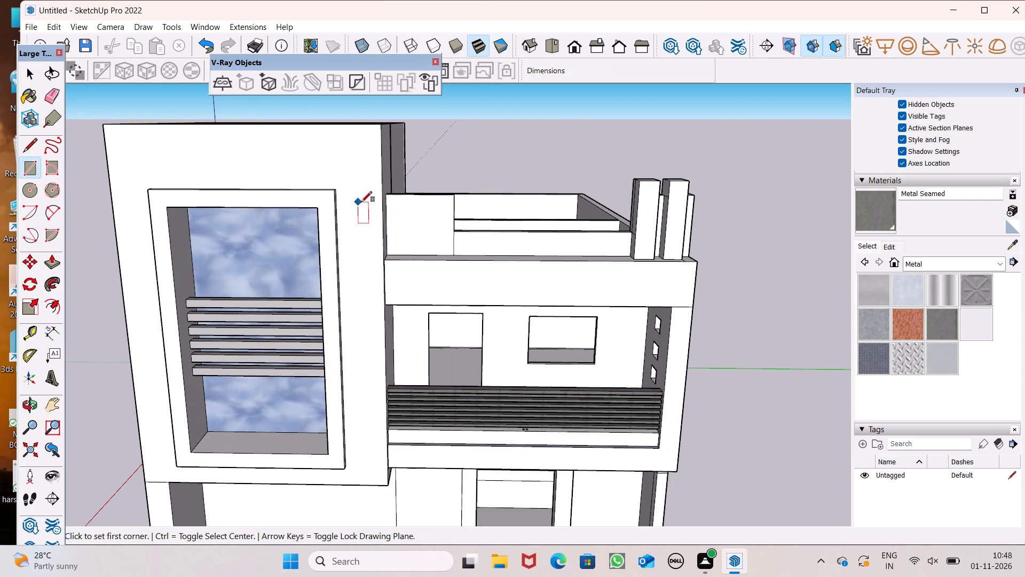
scroll(368, 214, down, 1)
middle_click(379, 227)
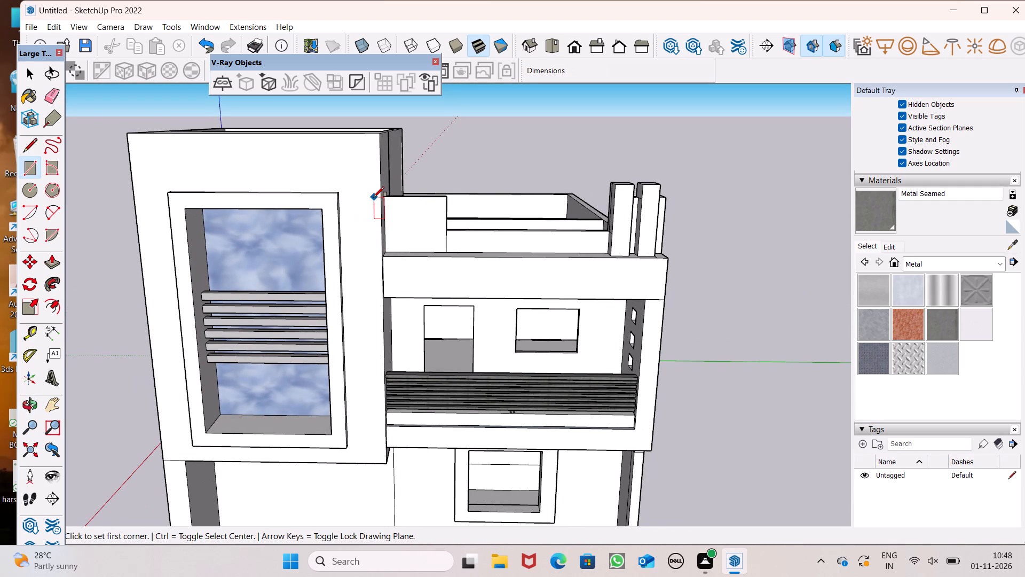
scroll(374, 197, up, 5)
scroll(369, 192, down, 3)
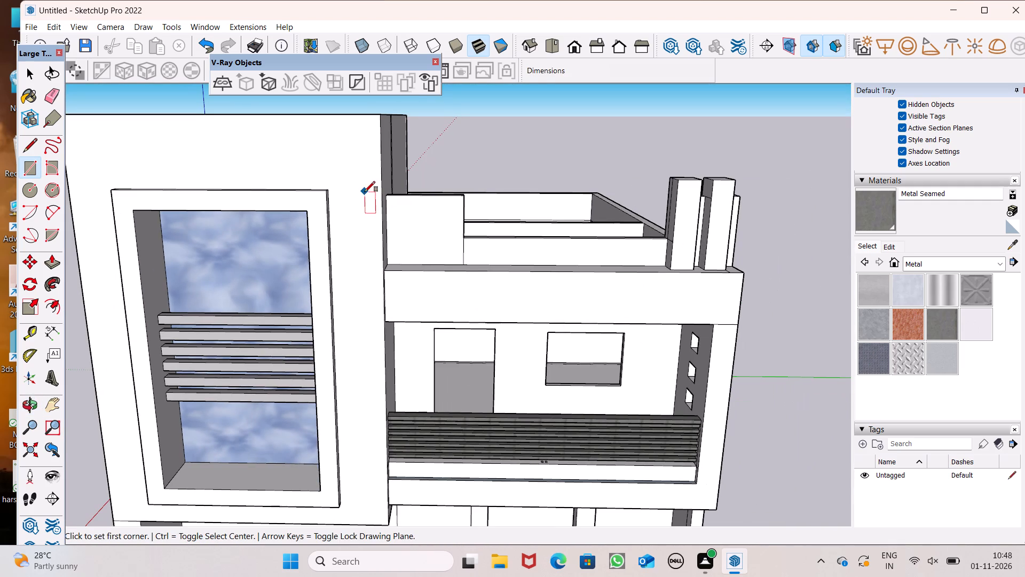
drag(360, 197, 366, 212)
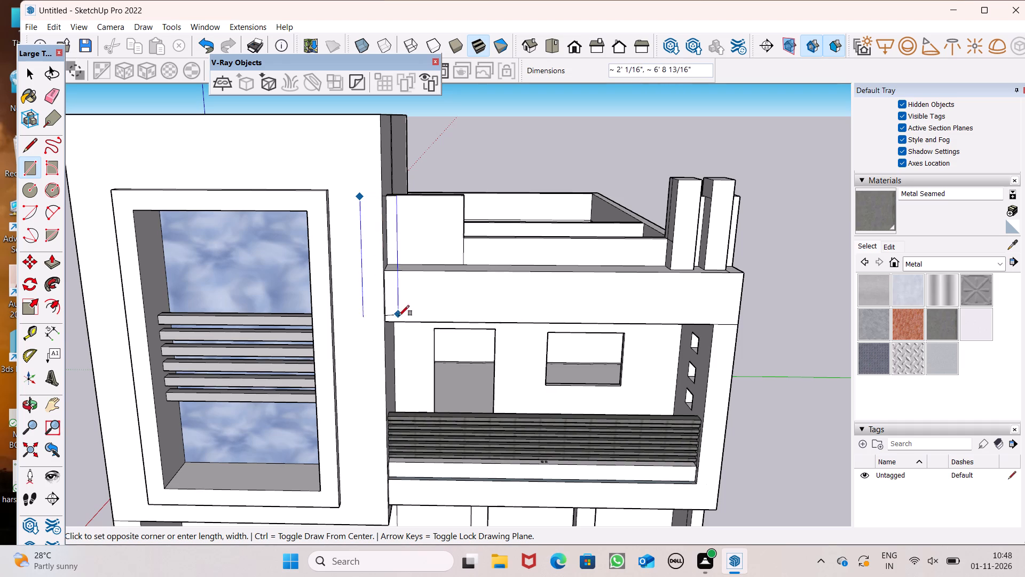
click(380, 330)
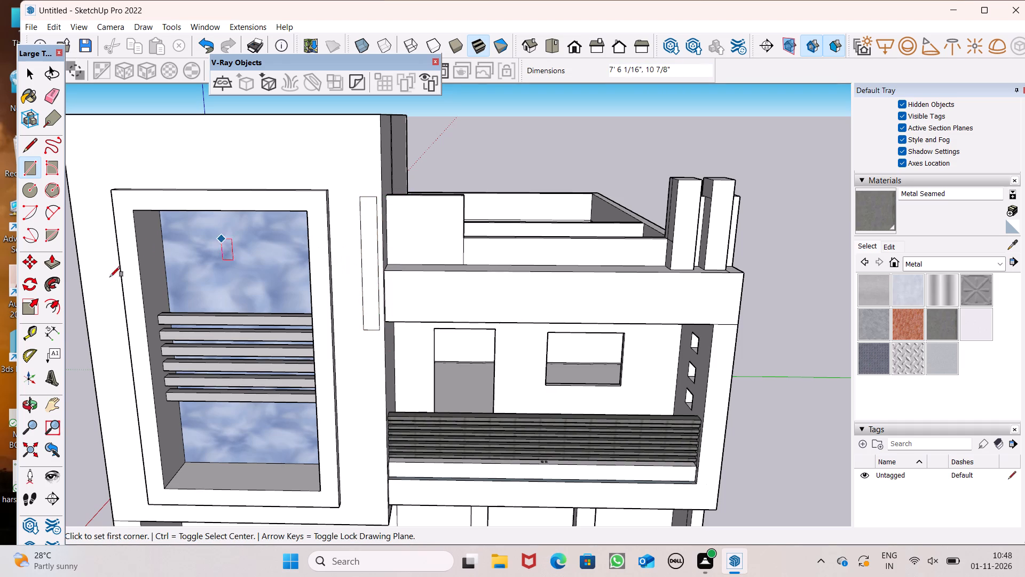
Pull the narrow rectangle beside the tower window out about 4" from the tower's front face.
click(56, 268)
scroll(368, 205, down, 2)
middle_drag(415, 213, 368, 353)
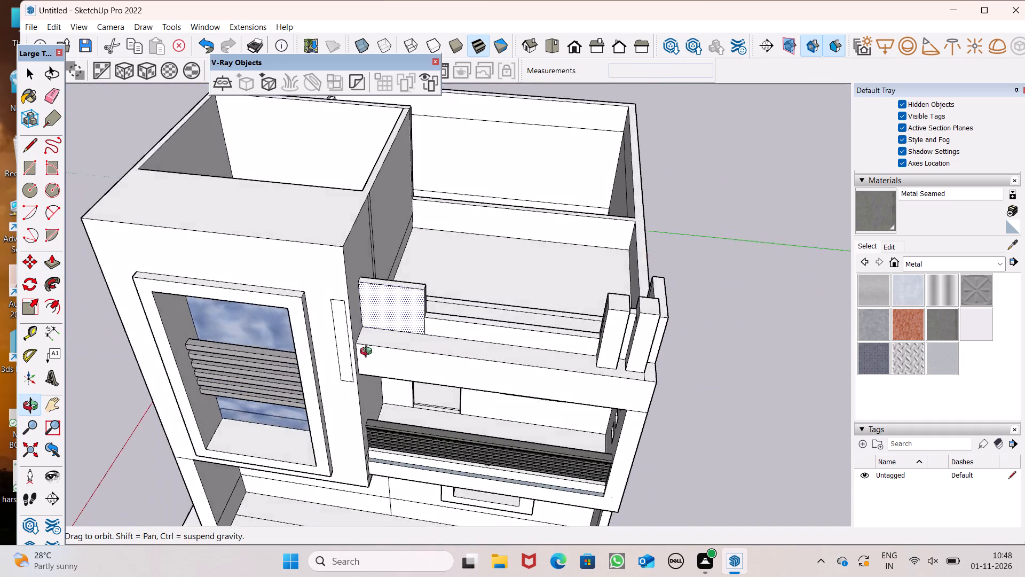
middle_drag(368, 353, 352, 430)
scroll(333, 394, up, 4)
scroll(395, 312, down, 5)
scroll(485, 285, down, 2)
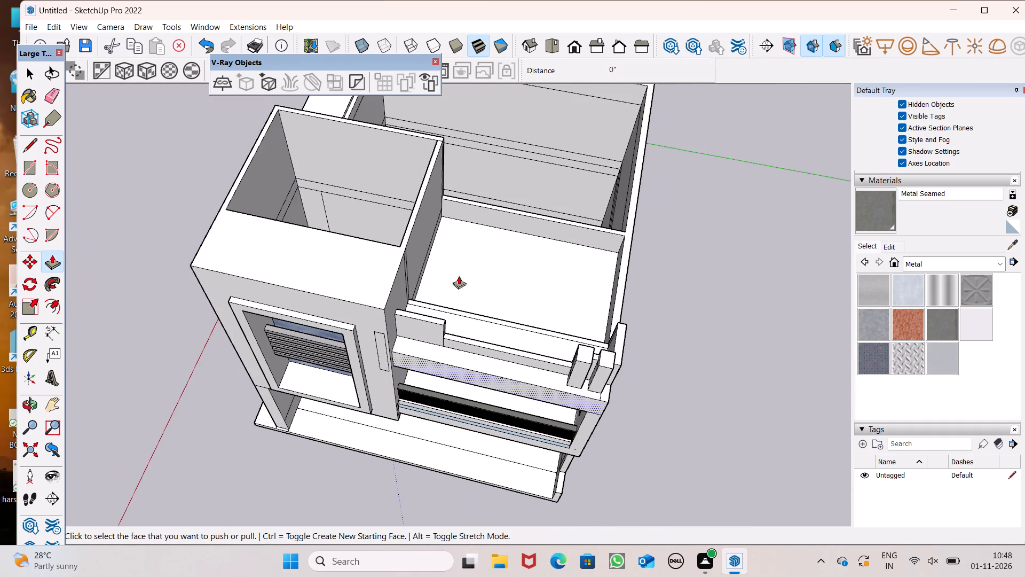
scroll(445, 279, up, 6)
scroll(484, 357, down, 5)
scroll(410, 375, up, 8)
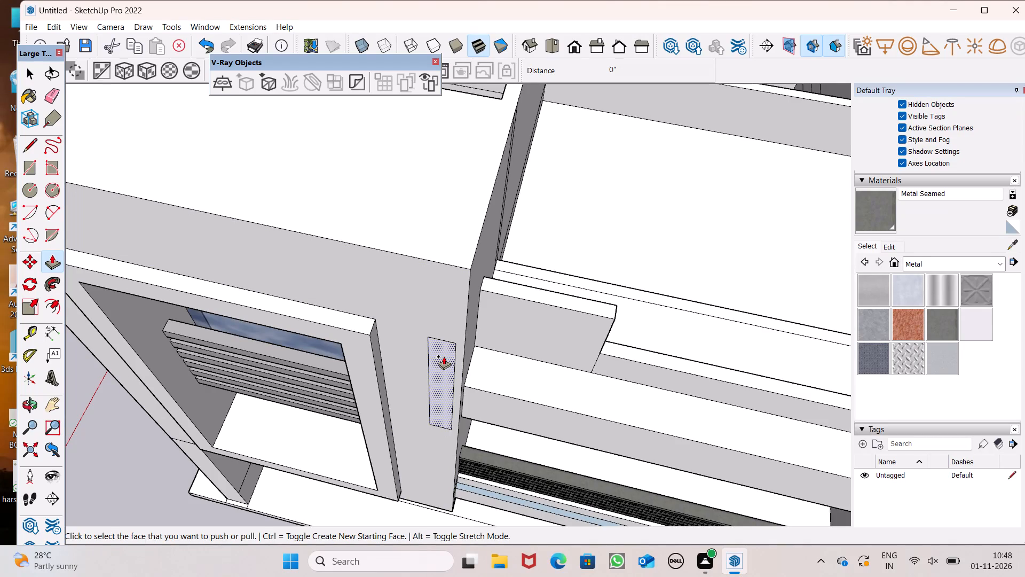
drag(444, 356, 442, 365)
Pull the raised strip's balcony-side face about 3 1/2" to the tower's corner, then about 4' 5" past it to form a panel.
scroll(433, 342, down, 6)
middle_drag(460, 411, 404, 256)
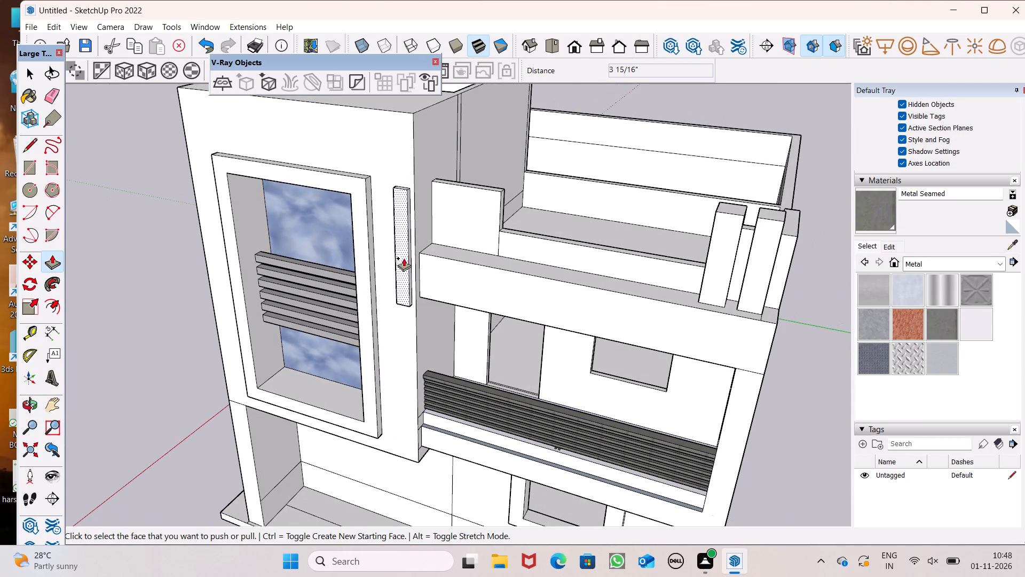
scroll(434, 274, up, 4)
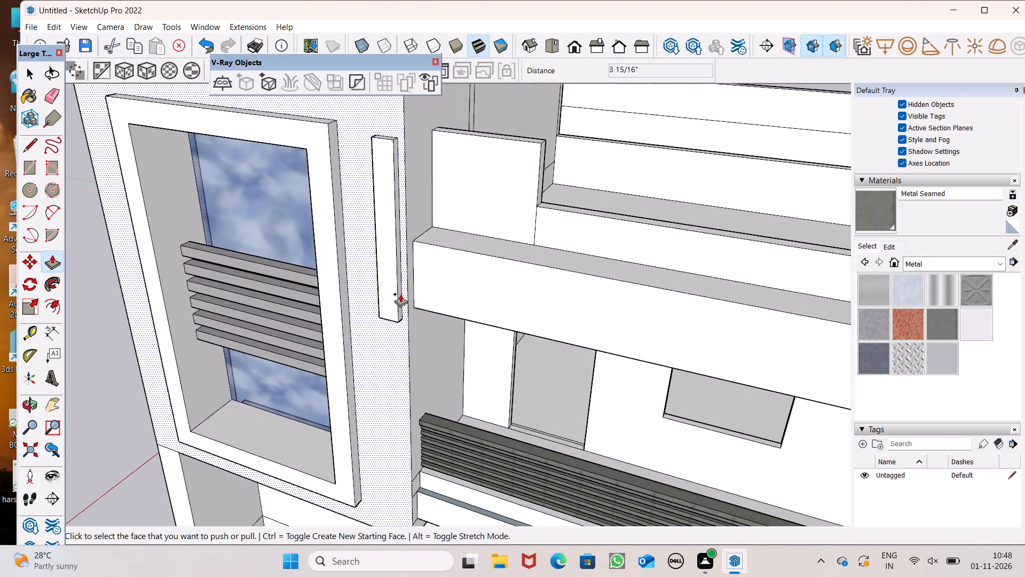
drag(398, 303, 444, 315)
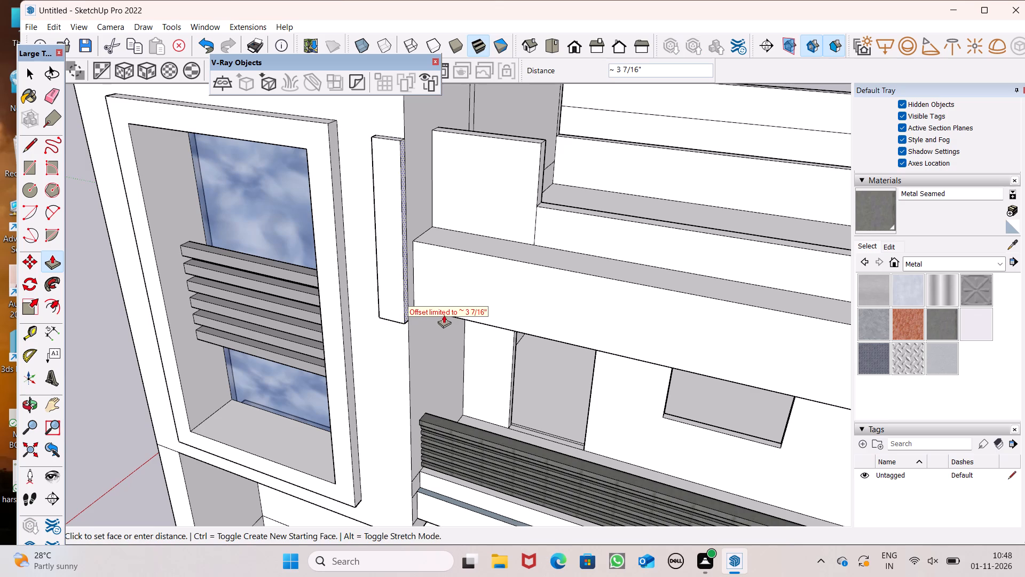
drag(444, 315, 444, 315)
drag(405, 306, 448, 327)
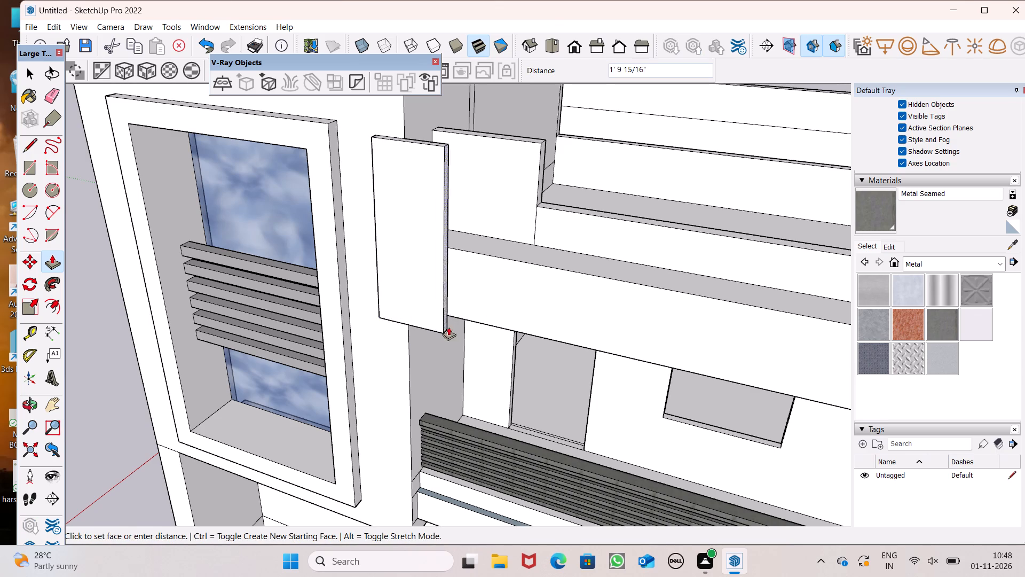
drag(448, 327, 508, 344)
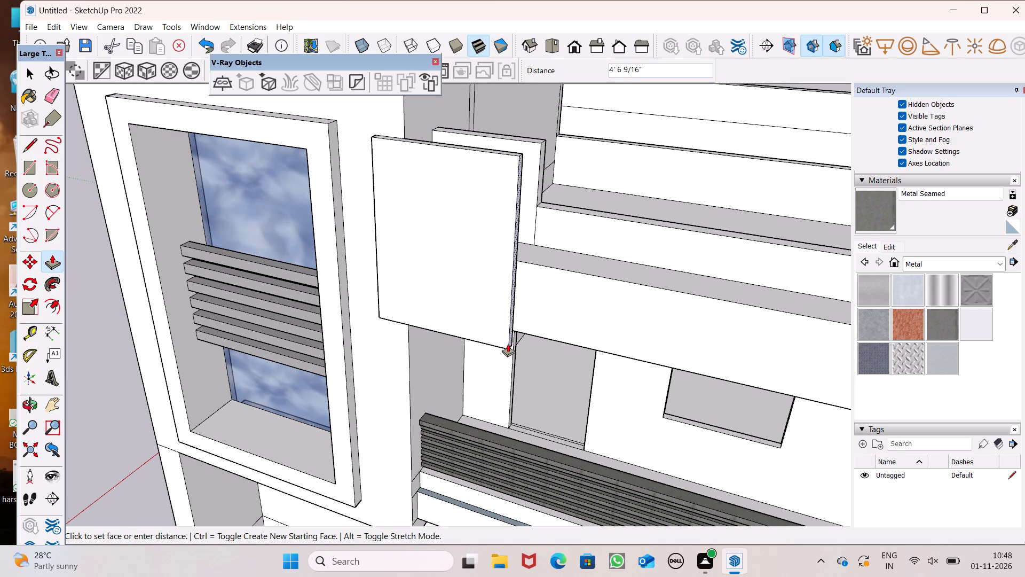
drag(508, 344, 505, 344)
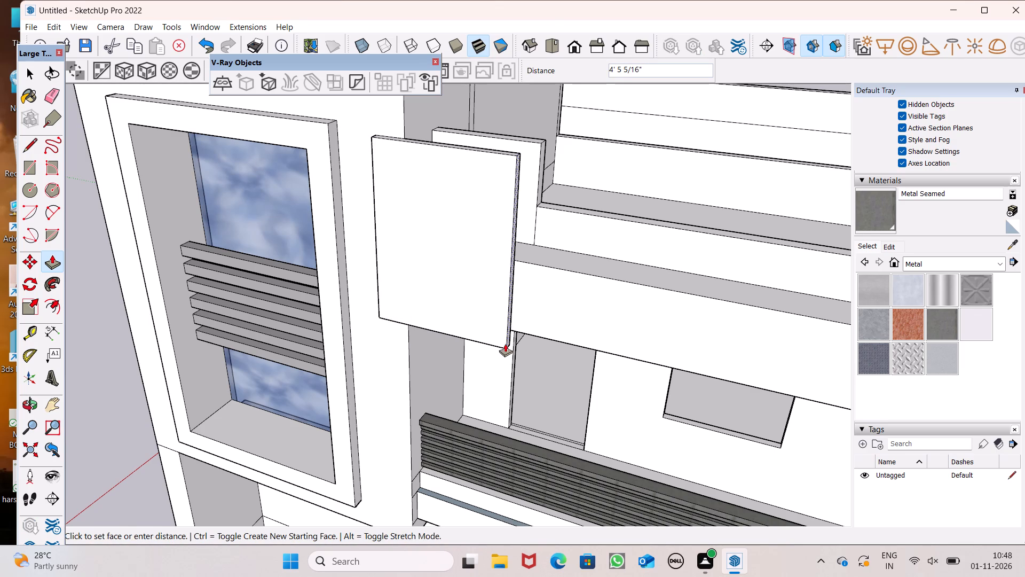
drag(505, 344, 509, 348)
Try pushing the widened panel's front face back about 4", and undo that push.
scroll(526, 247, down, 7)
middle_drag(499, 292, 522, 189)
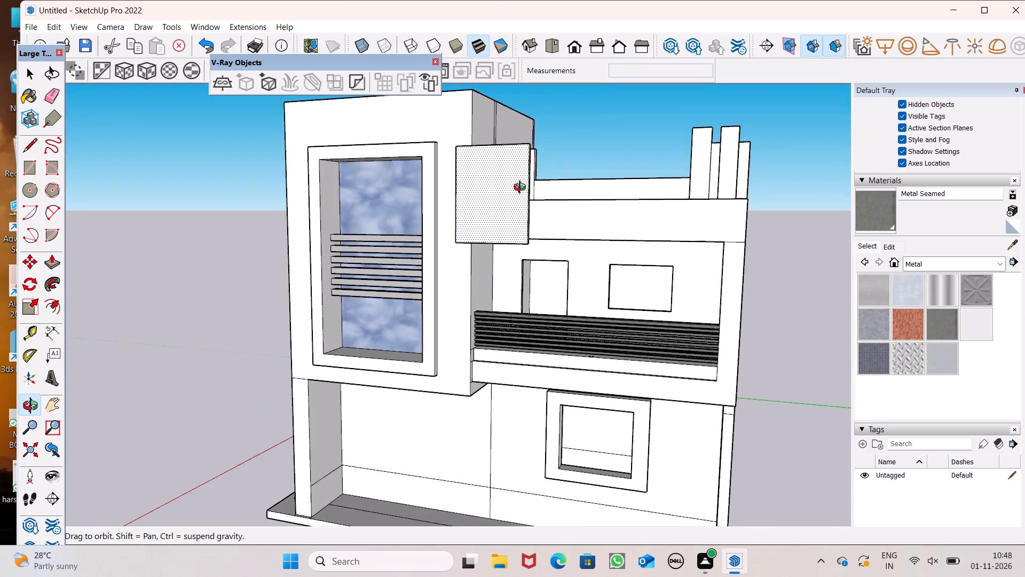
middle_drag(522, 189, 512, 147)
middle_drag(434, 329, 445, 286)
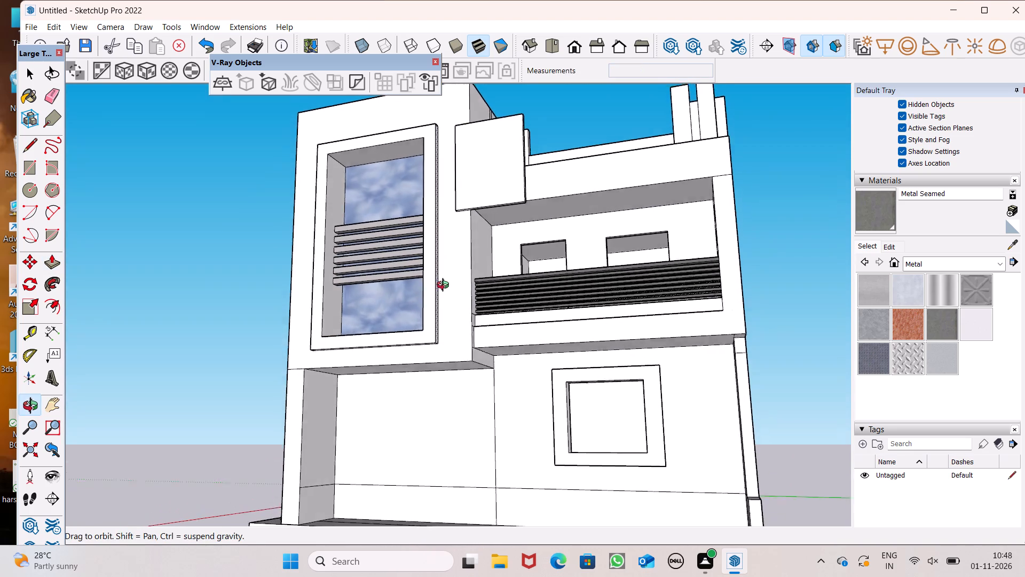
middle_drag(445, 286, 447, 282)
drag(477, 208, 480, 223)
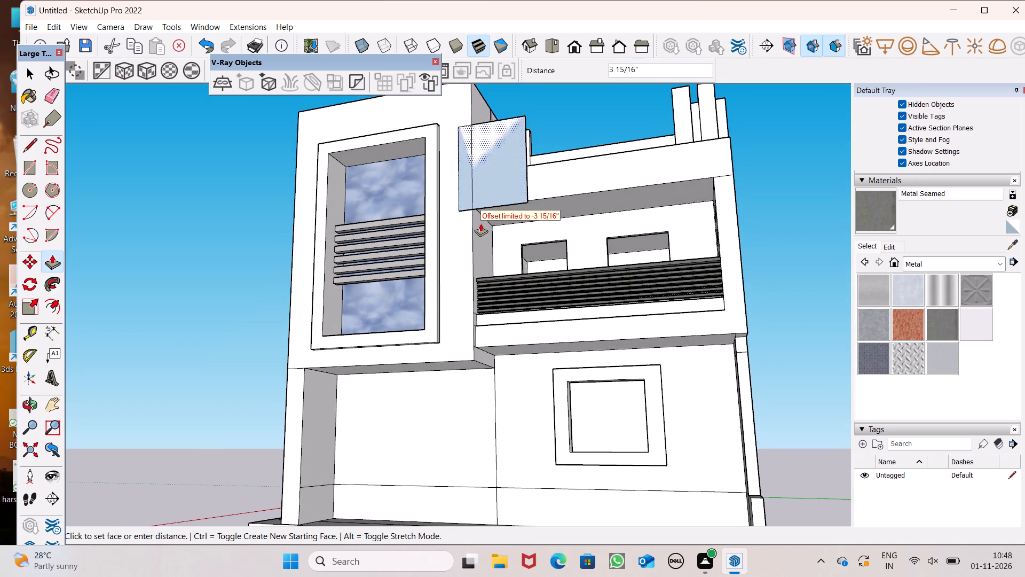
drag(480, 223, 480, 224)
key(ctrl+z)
Pull the widened panel's bottom face down about 9' 6", past the balcony railing.
middle_drag(478, 223, 478, 196)
scroll(477, 196, up, 8)
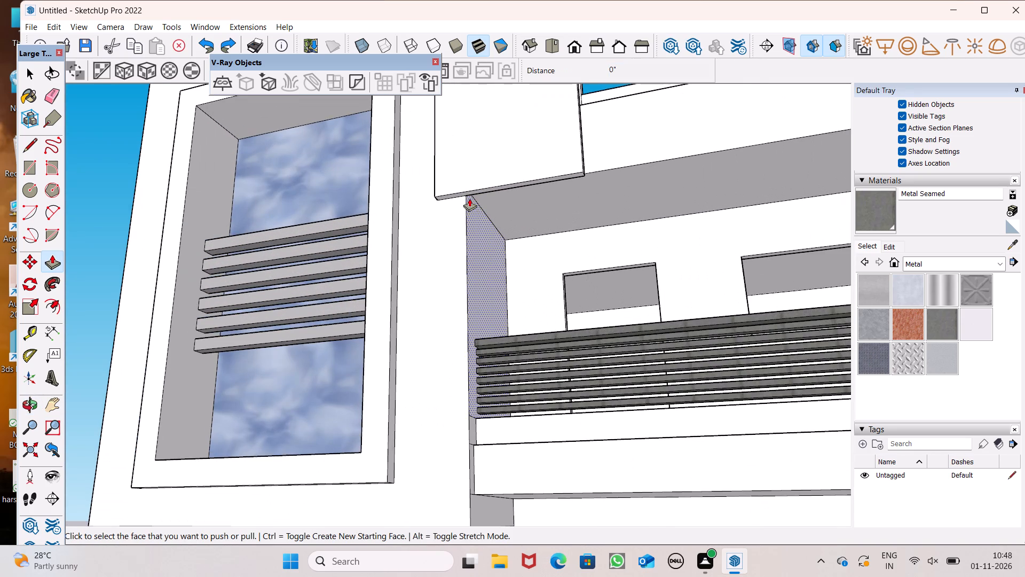
drag(469, 192, 492, 348)
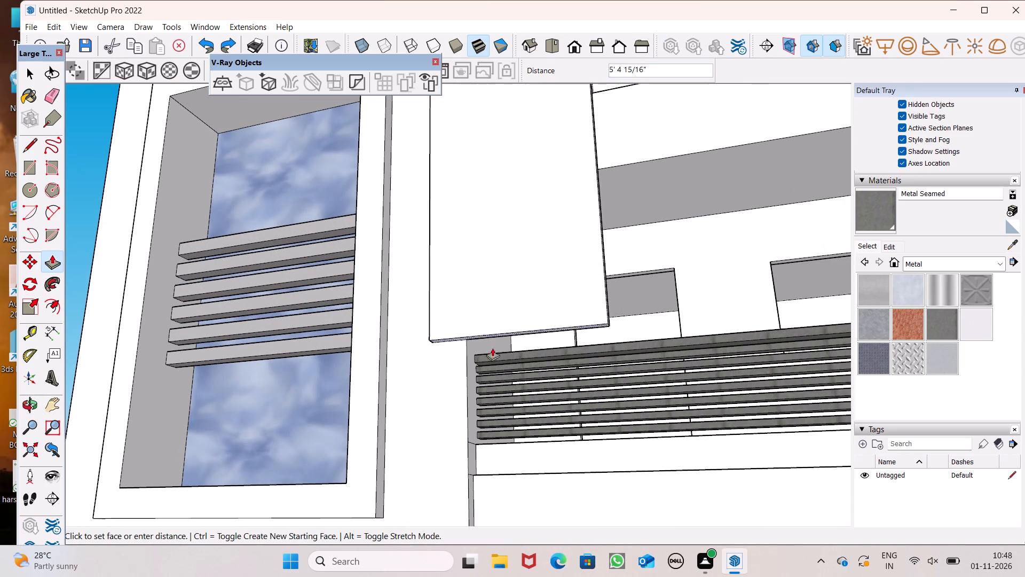
drag(492, 348, 643, 476)
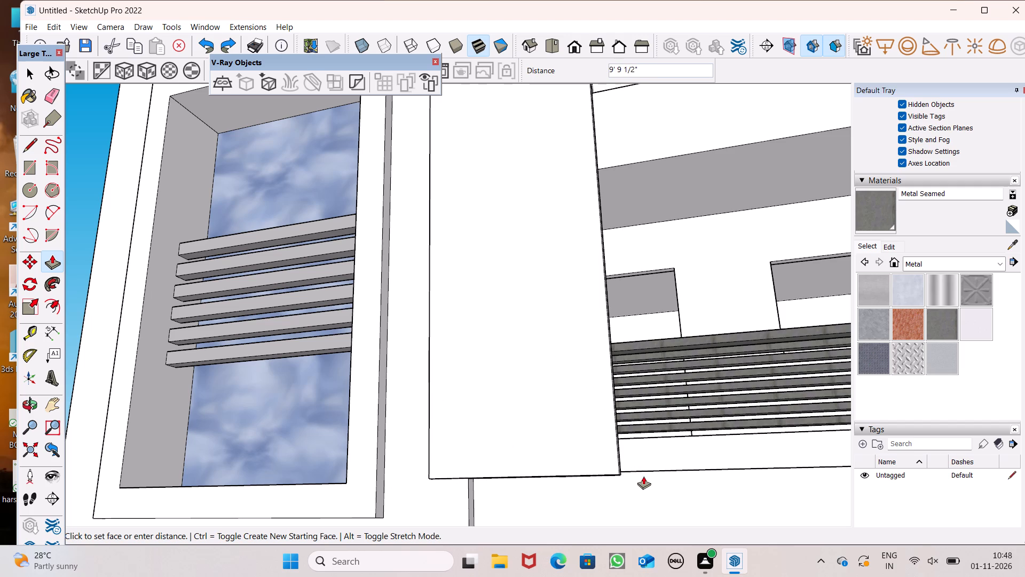
drag(643, 476, 646, 467)
Thicken the panel's overhanging part by pulling its back face about 8" toward the balcony.
scroll(564, 321, down, 1)
middle_drag(558, 364, 530, 536)
scroll(385, 98, down, 7)
middle_drag(440, 236, 261, 230)
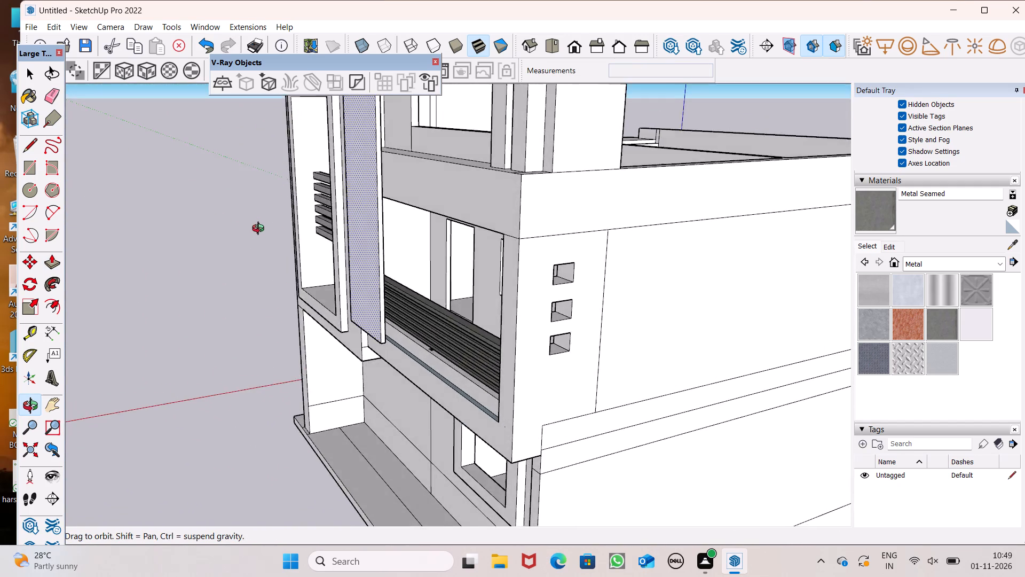
middle_drag(261, 230, 270, 181)
scroll(304, 252, up, 9)
scroll(391, 121, down, 7)
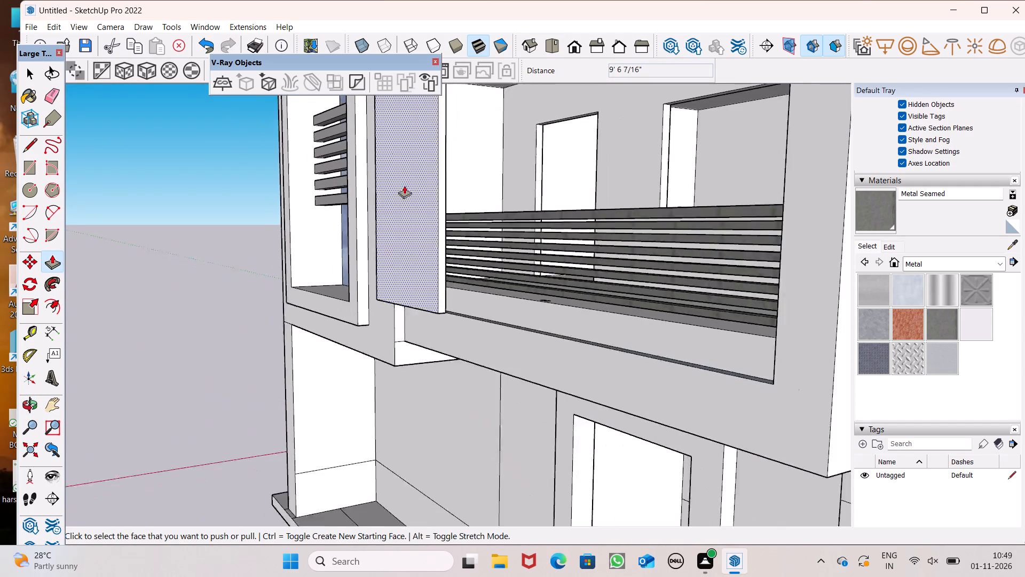
middle_drag(475, 305, 383, 349)
scroll(425, 285, up, 9)
middle_drag(396, 338, 372, 360)
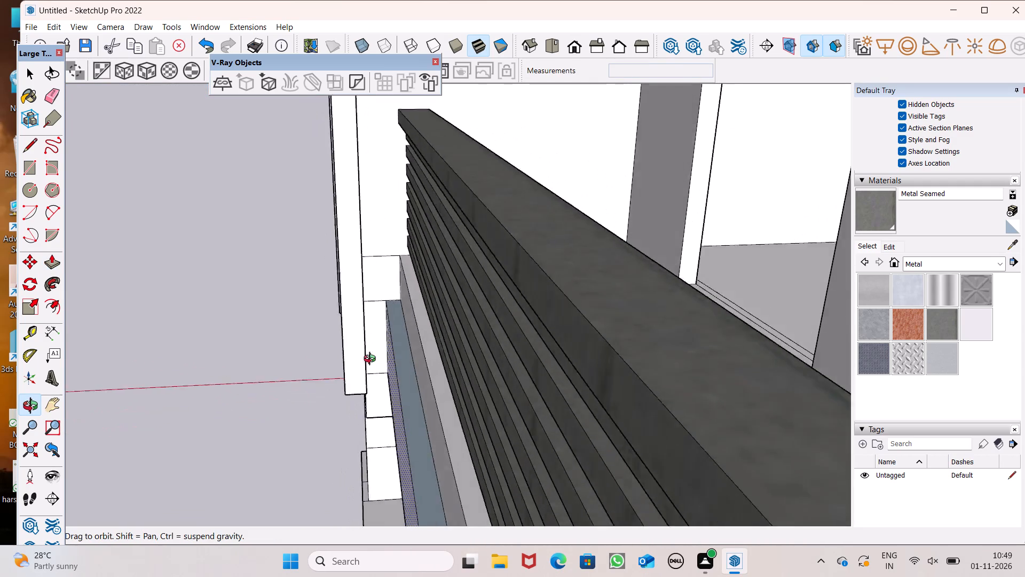
middle_drag(372, 360, 369, 363)
scroll(365, 349, up, 1)
scroll(365, 349, down, 1)
scroll(365, 349, up, 1)
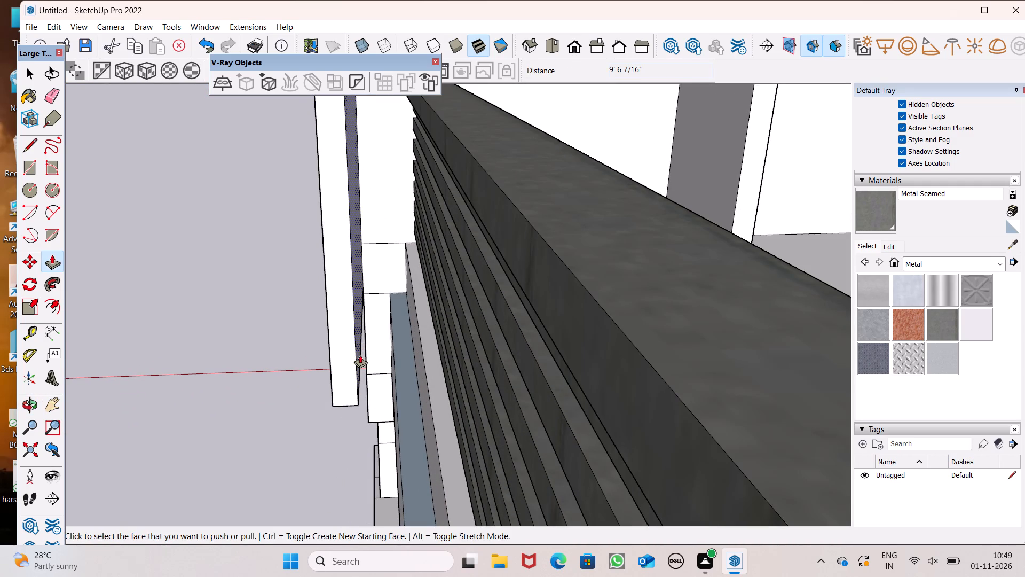
drag(360, 355, 405, 407)
Extend the thickened panel's underside down by about 1 5/16".
scroll(391, 420, down, 2)
middle_drag(389, 422, 470, 320)
scroll(492, 216, up, 7)
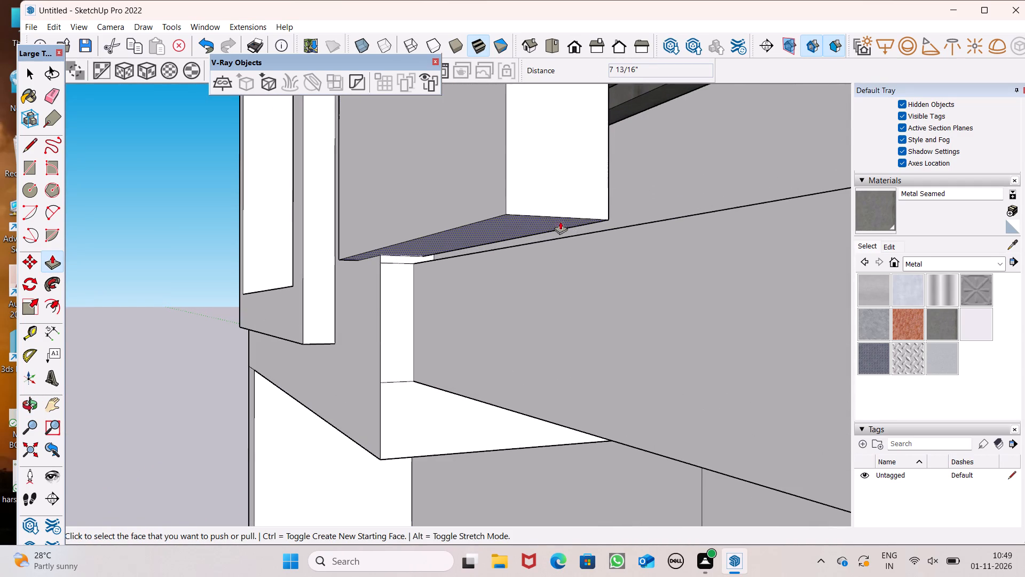
drag(580, 221, 614, 239)
Examine the tall panel against the tower, parapet posts and balcony from the front, the side and farther away.
scroll(610, 180, down, 10)
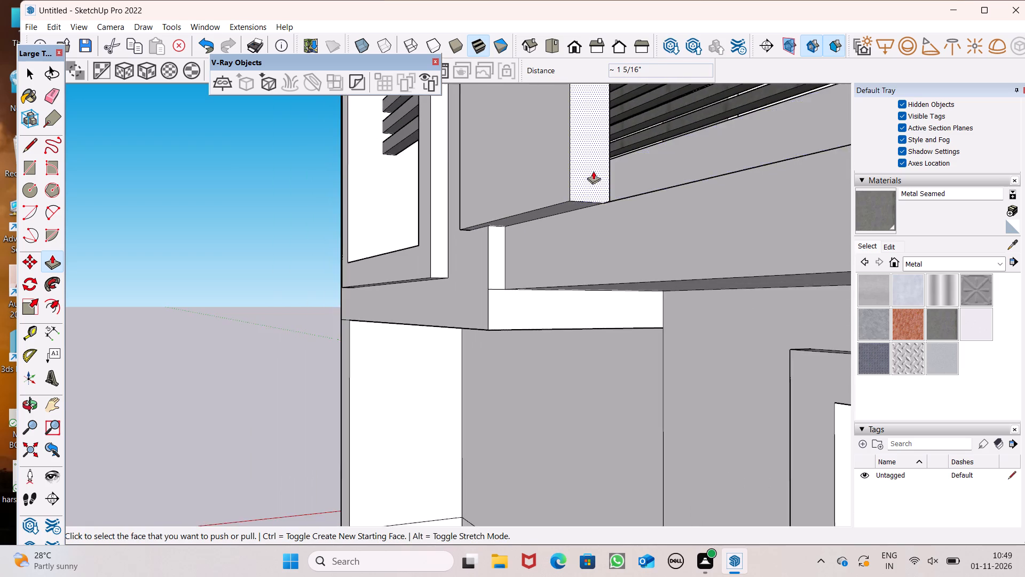
scroll(593, 170, down, 10)
middle_drag(588, 267, 788, 391)
scroll(570, 276, down, 6)
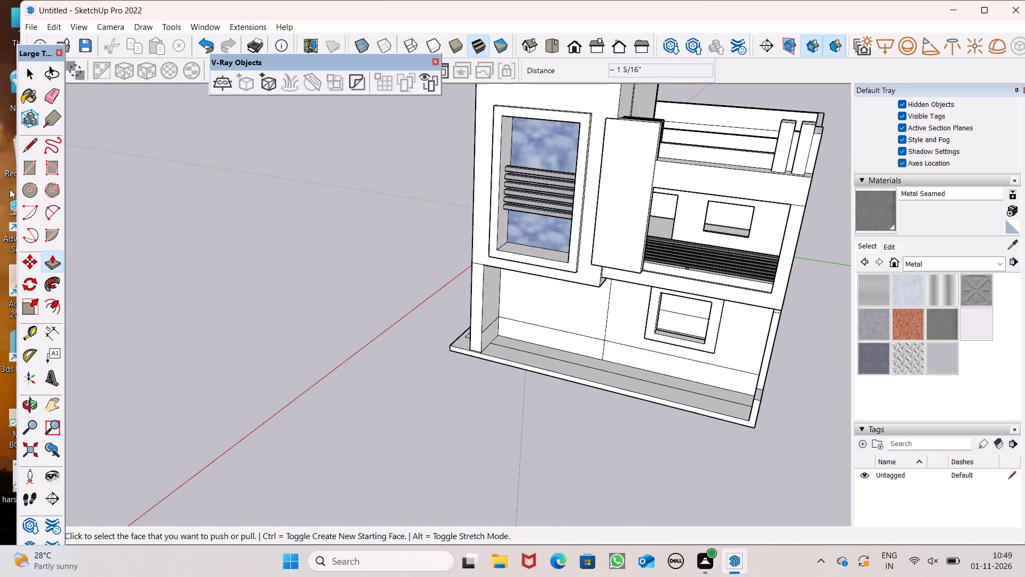
scroll(6, 170, down, 1)
scroll(130, 189, down, 3)
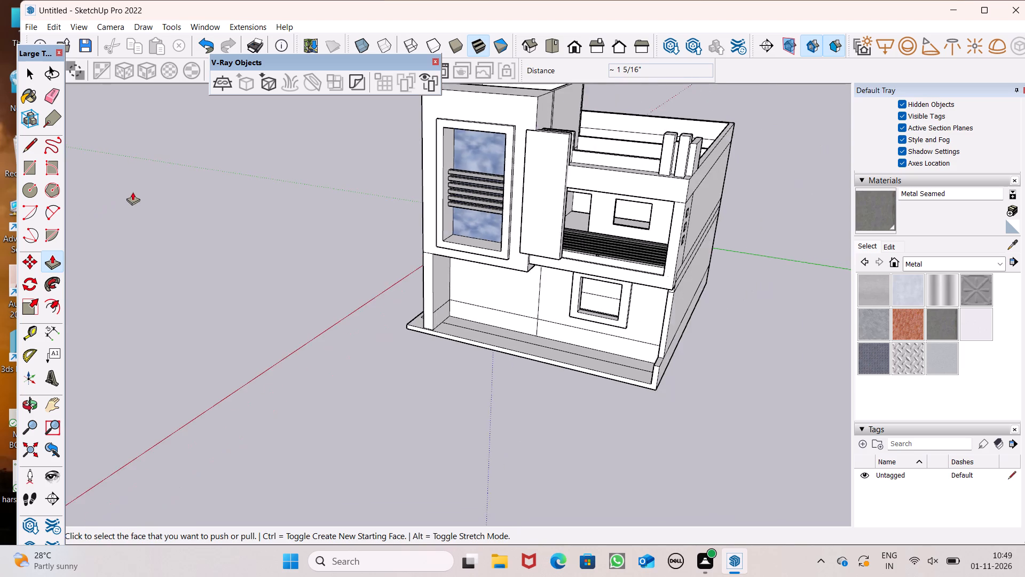
middle_drag(151, 231, 231, 192)
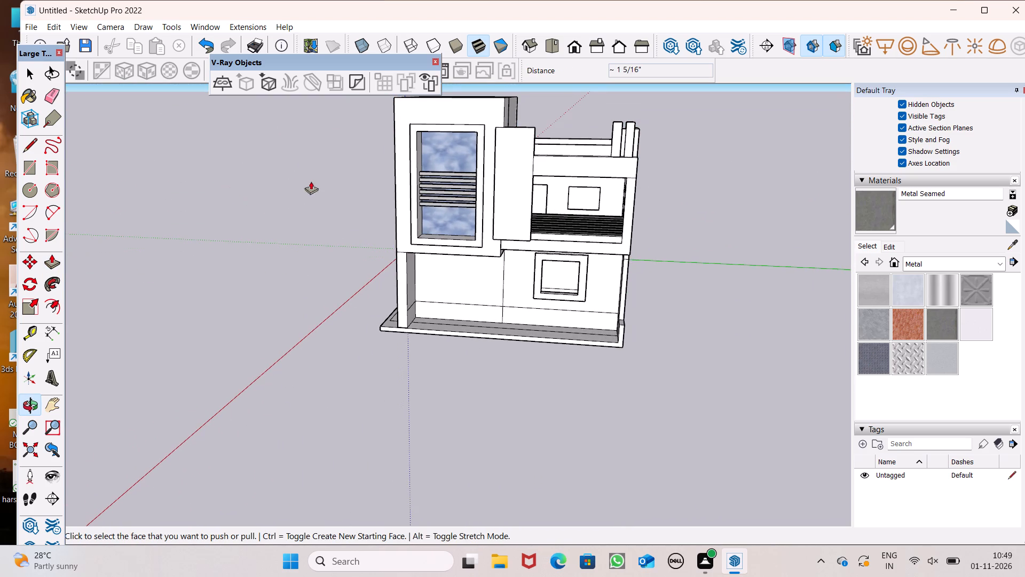
scroll(342, 301, down, 2)
middle_drag(398, 279, 83, 375)
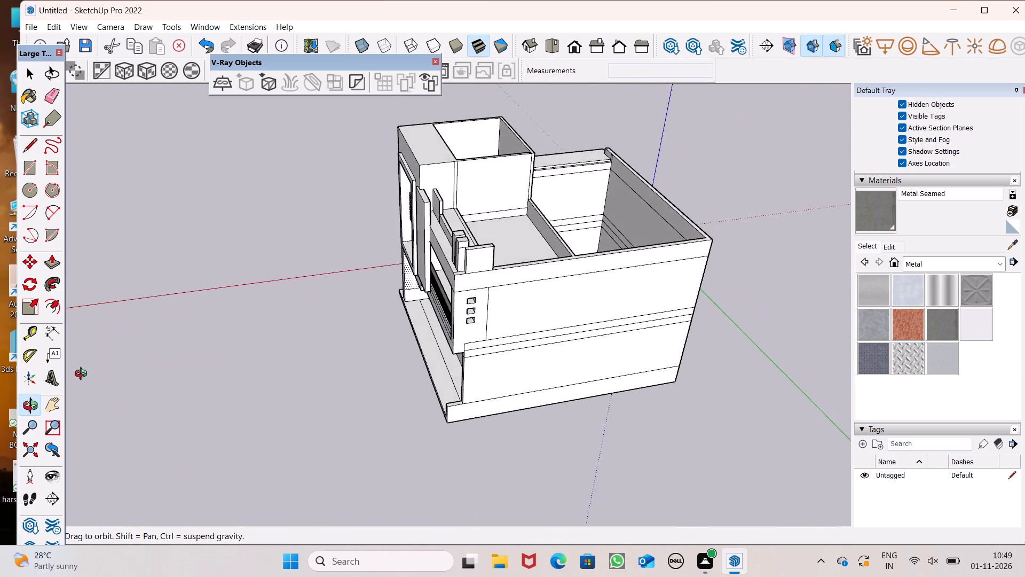
middle_drag(83, 375, 313, 368)
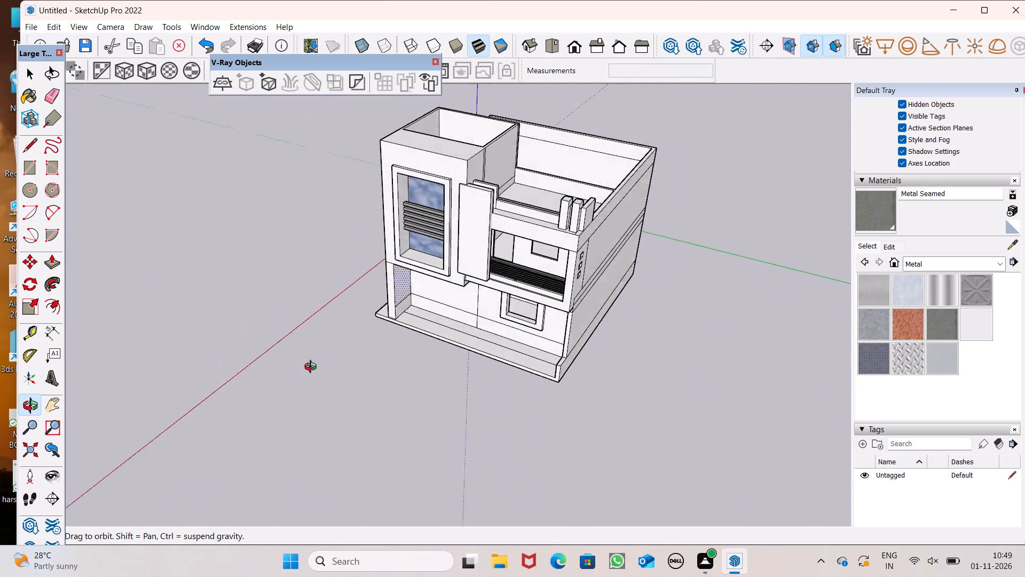
middle_drag(313, 368, 471, 427)
scroll(527, 193, up, 8)
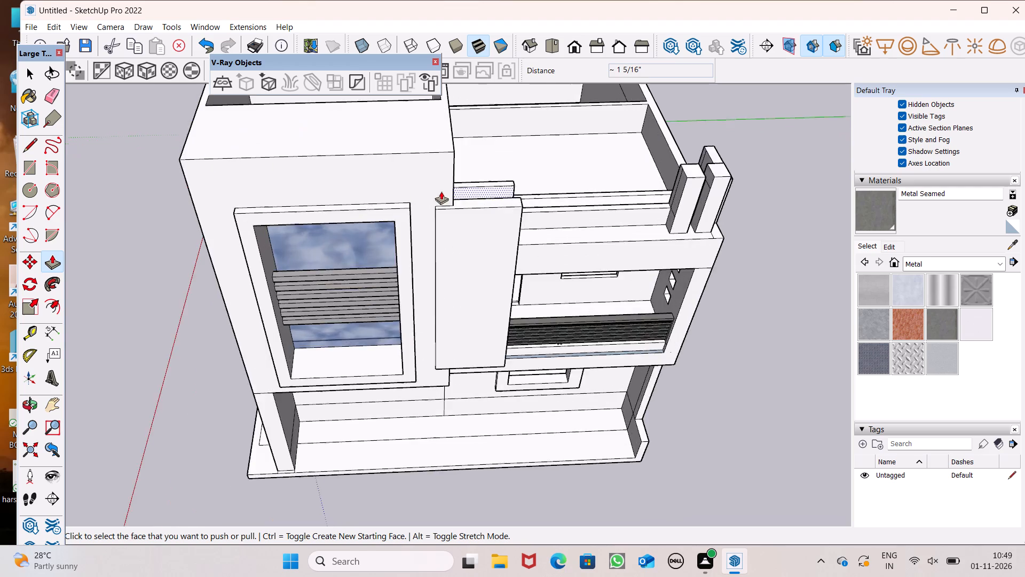
scroll(357, 197, down, 4)
middle_drag(487, 251, 445, 183)
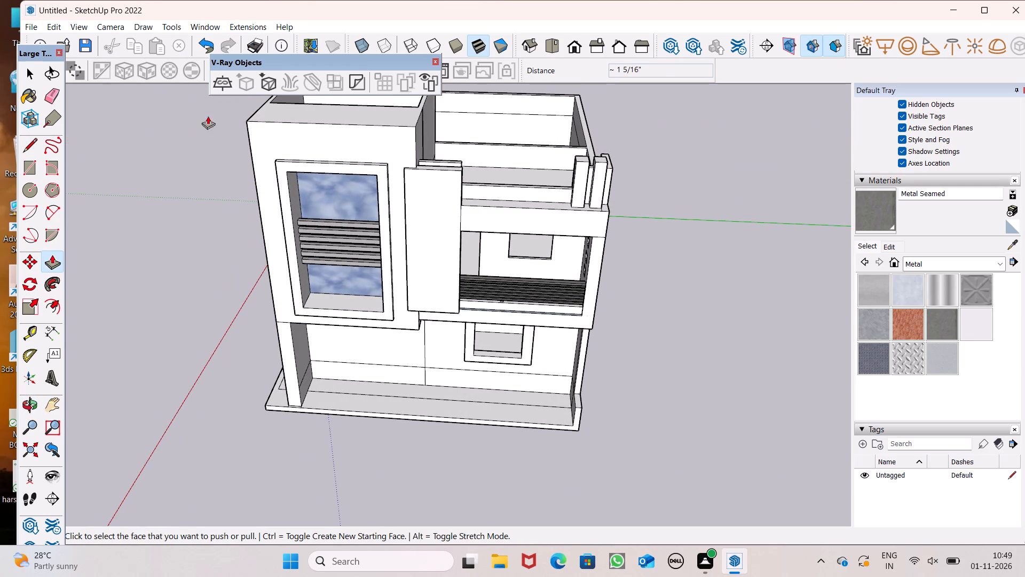
scroll(542, 139, up, 5)
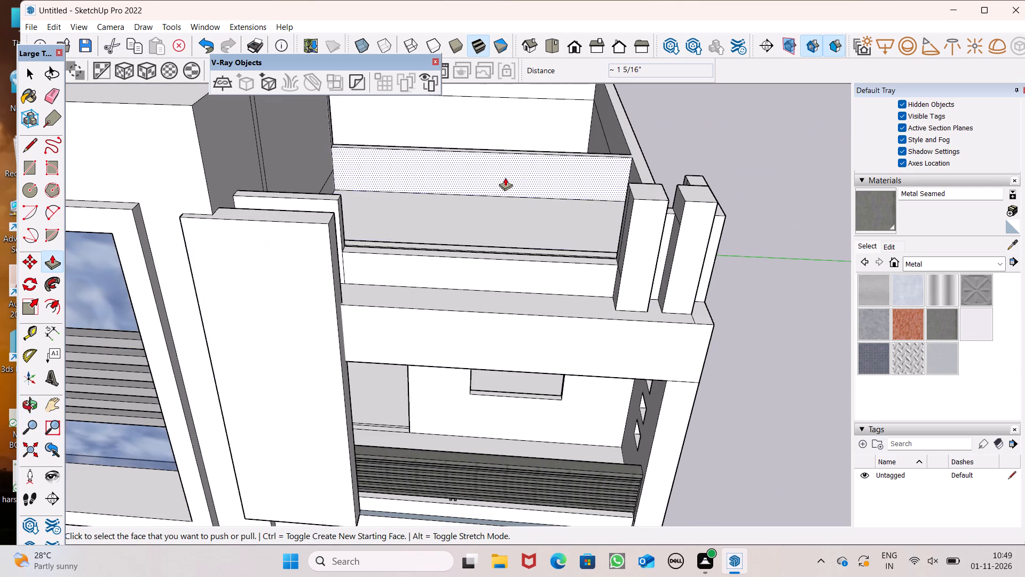
scroll(506, 177, down, 1)
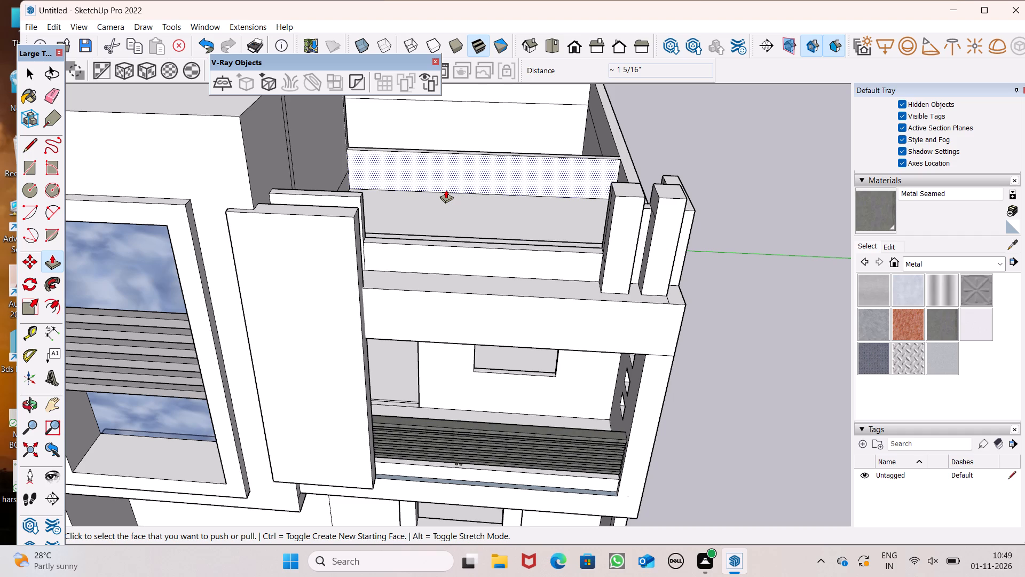
scroll(446, 197, down, 1)
scroll(511, 204, down, 2)
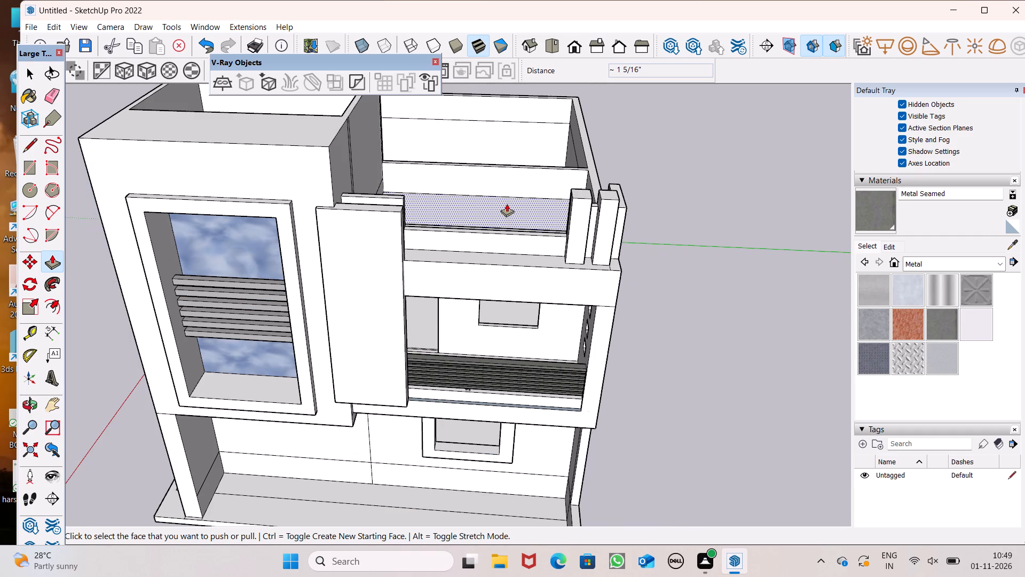
scroll(507, 209, down, 2)
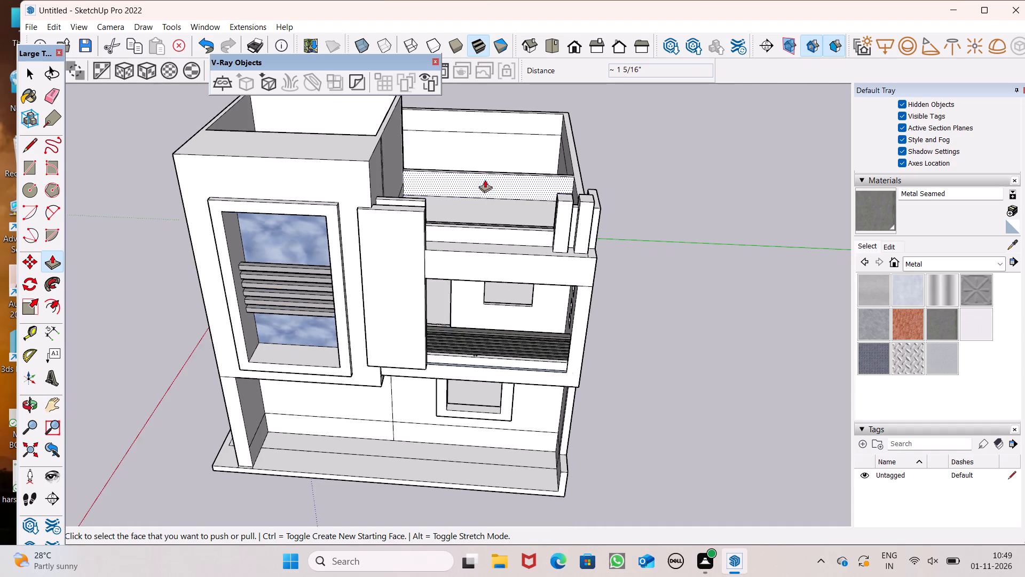
scroll(479, 190, down, 1)
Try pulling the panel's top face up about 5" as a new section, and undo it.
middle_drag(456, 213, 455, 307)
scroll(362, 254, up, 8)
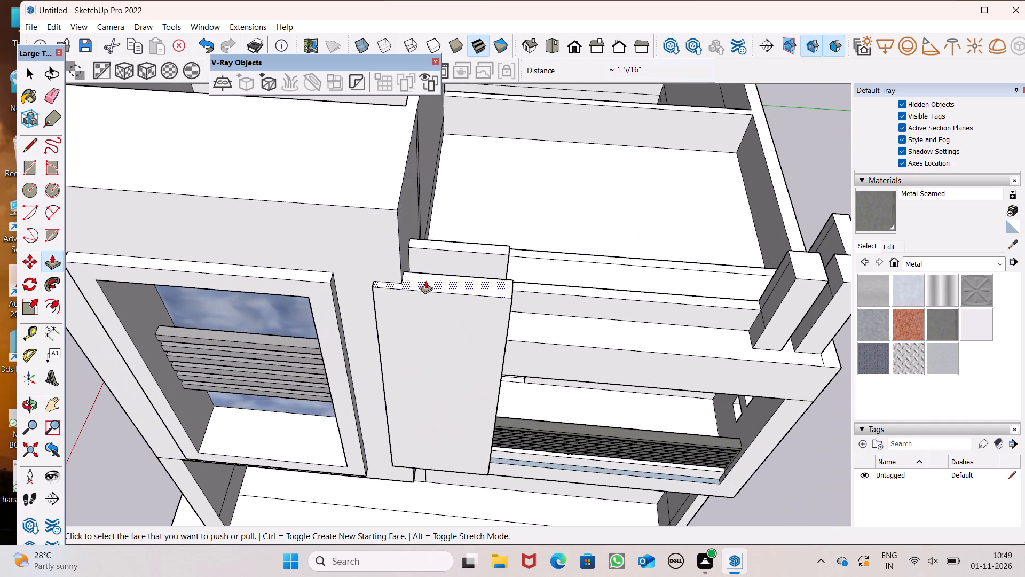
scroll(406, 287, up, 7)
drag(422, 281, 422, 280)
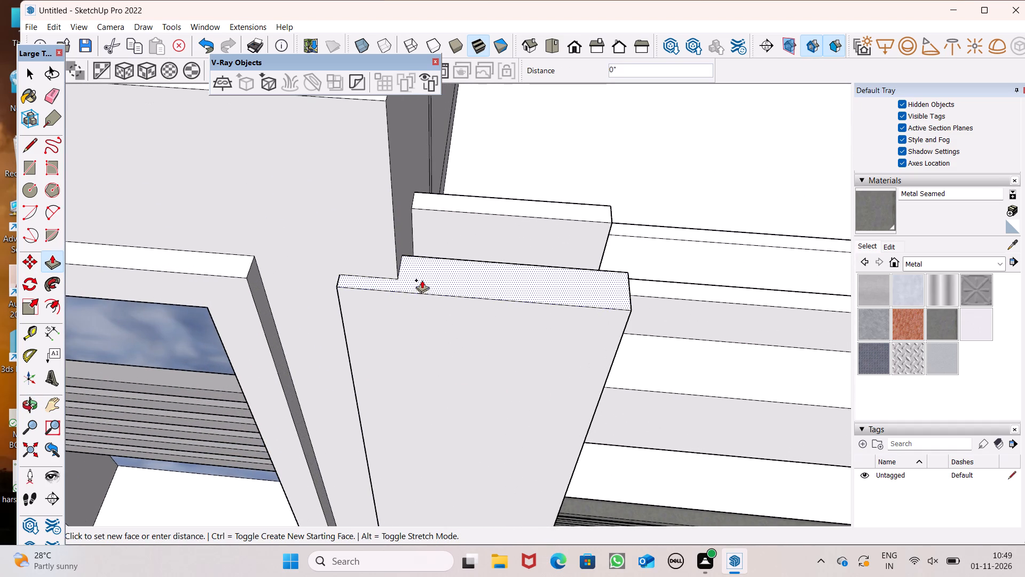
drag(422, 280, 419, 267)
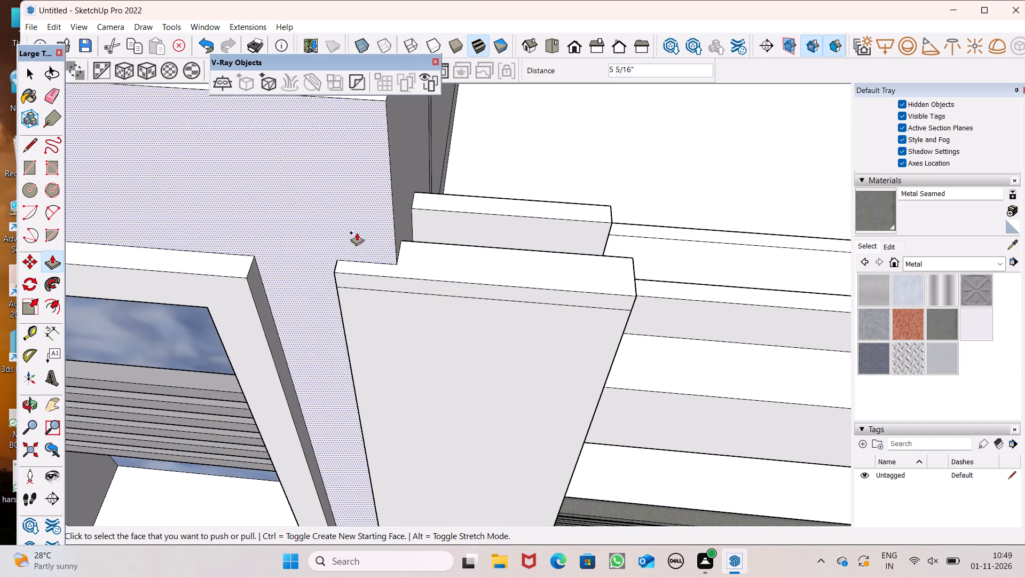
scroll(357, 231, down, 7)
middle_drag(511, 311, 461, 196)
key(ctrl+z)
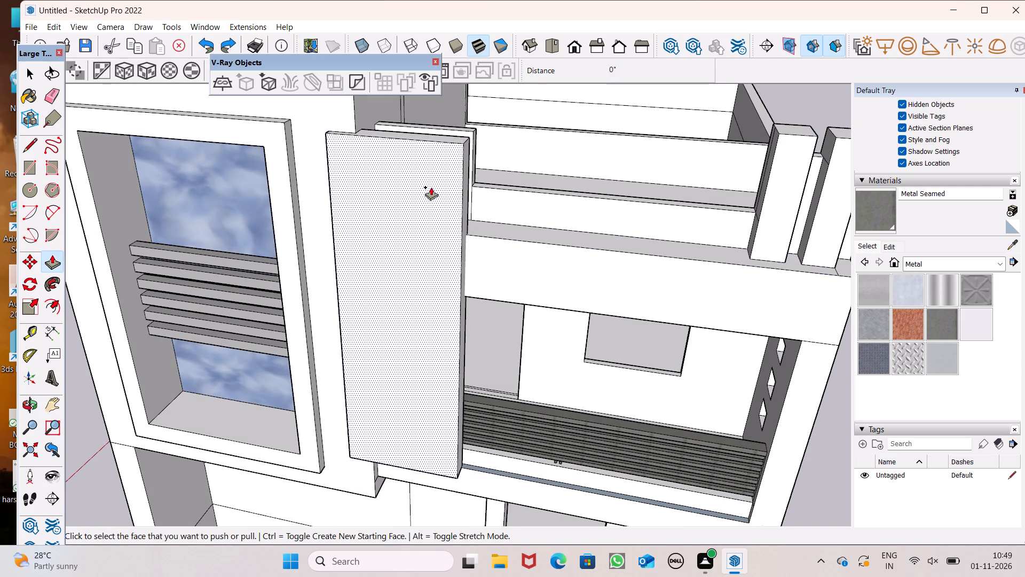
Pull the tall panel's top face up about 5 7/8" as a new section.
middle_drag(433, 206, 429, 244)
scroll(414, 163, up, 7)
scroll(435, 232, down, 8)
scroll(376, 189, up, 8)
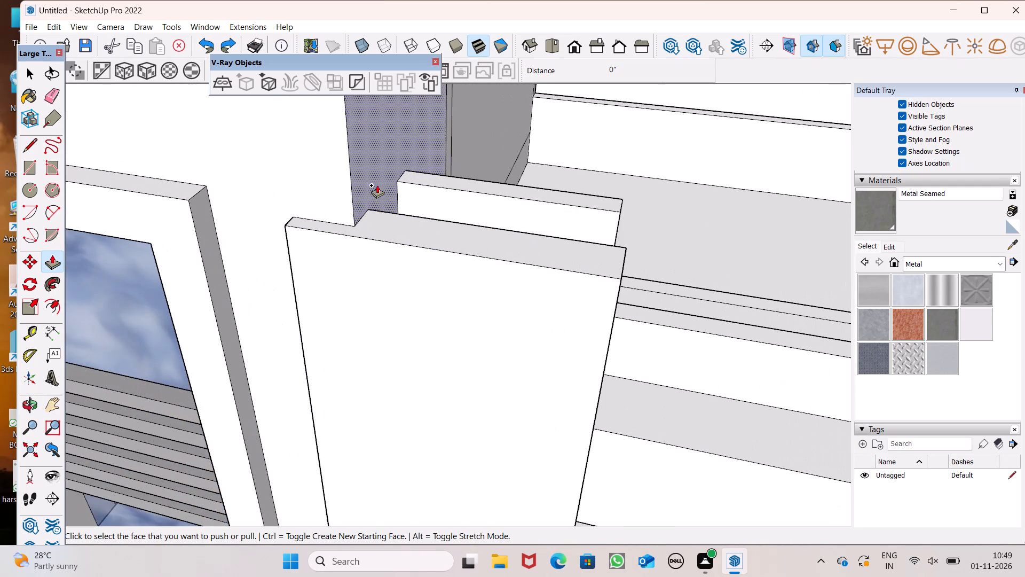
drag(419, 231, 421, 203)
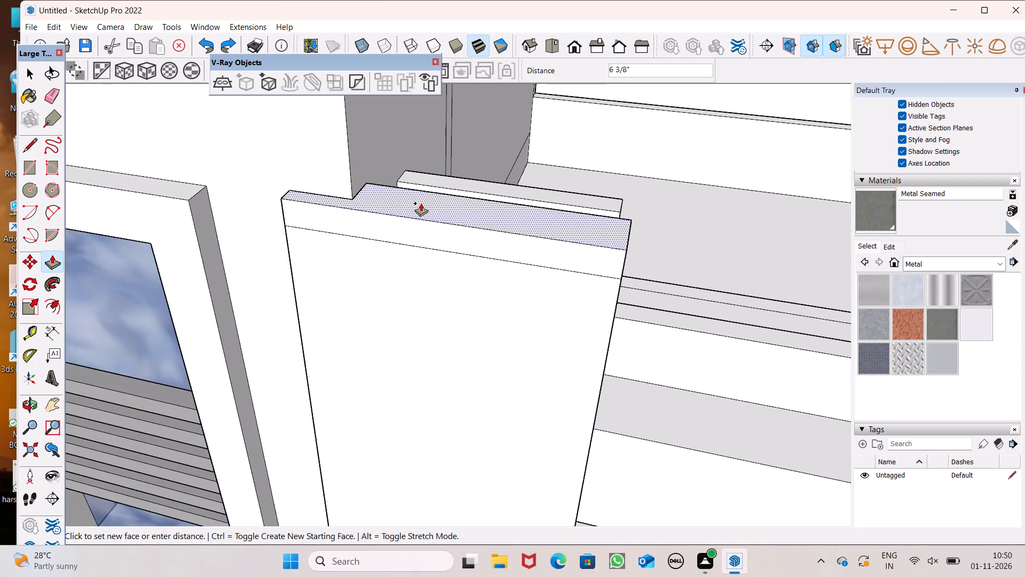
drag(421, 203, 422, 206)
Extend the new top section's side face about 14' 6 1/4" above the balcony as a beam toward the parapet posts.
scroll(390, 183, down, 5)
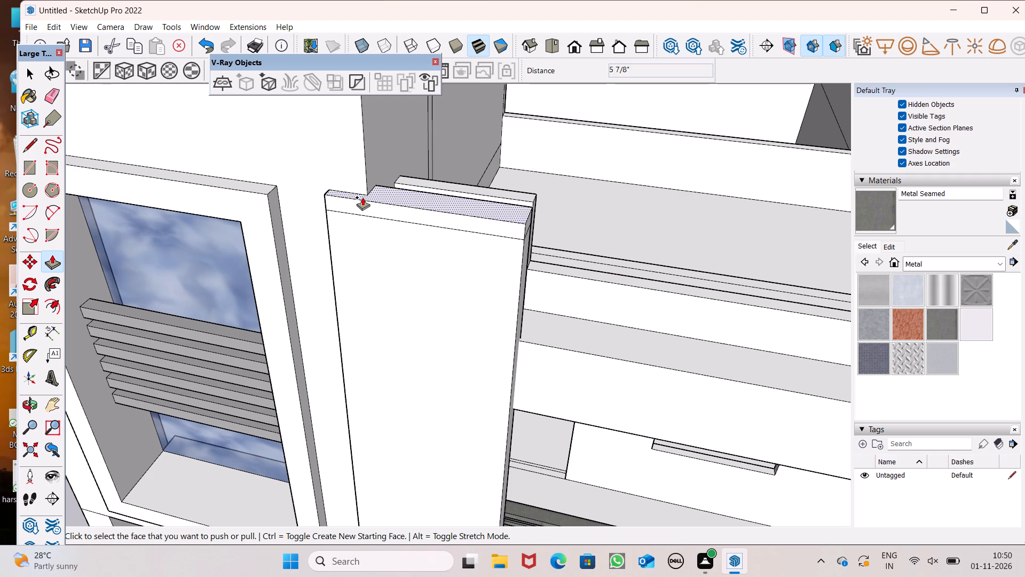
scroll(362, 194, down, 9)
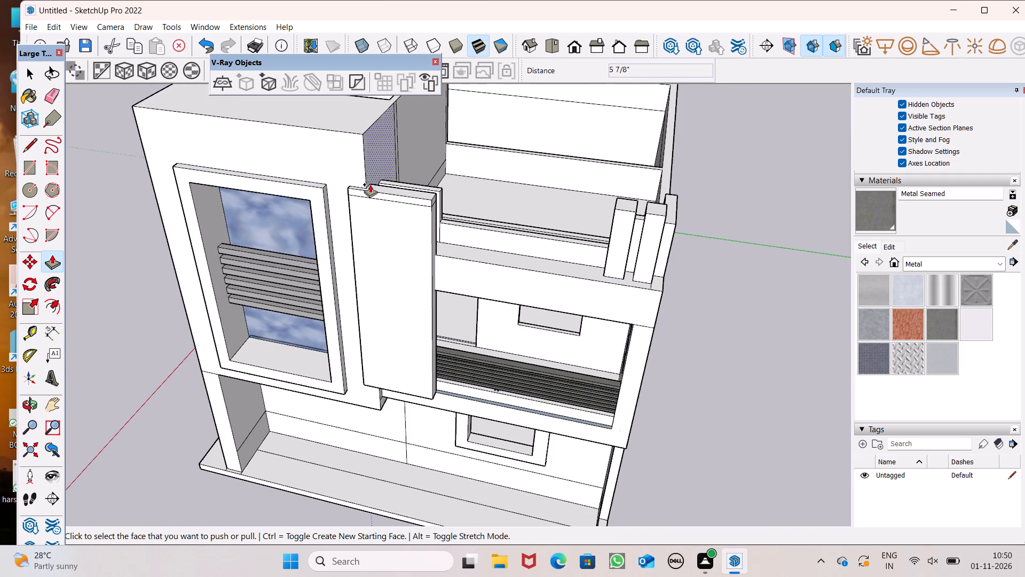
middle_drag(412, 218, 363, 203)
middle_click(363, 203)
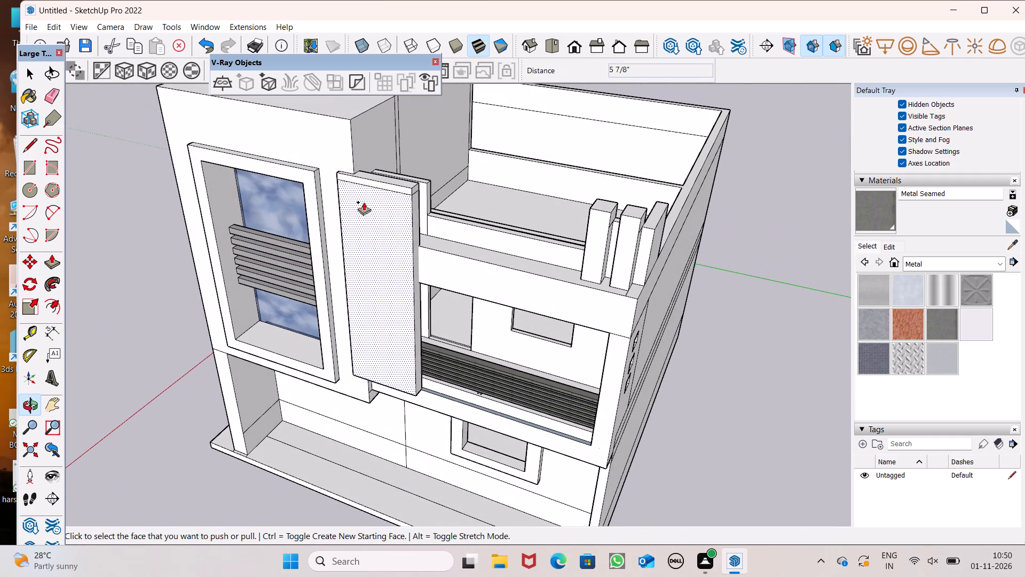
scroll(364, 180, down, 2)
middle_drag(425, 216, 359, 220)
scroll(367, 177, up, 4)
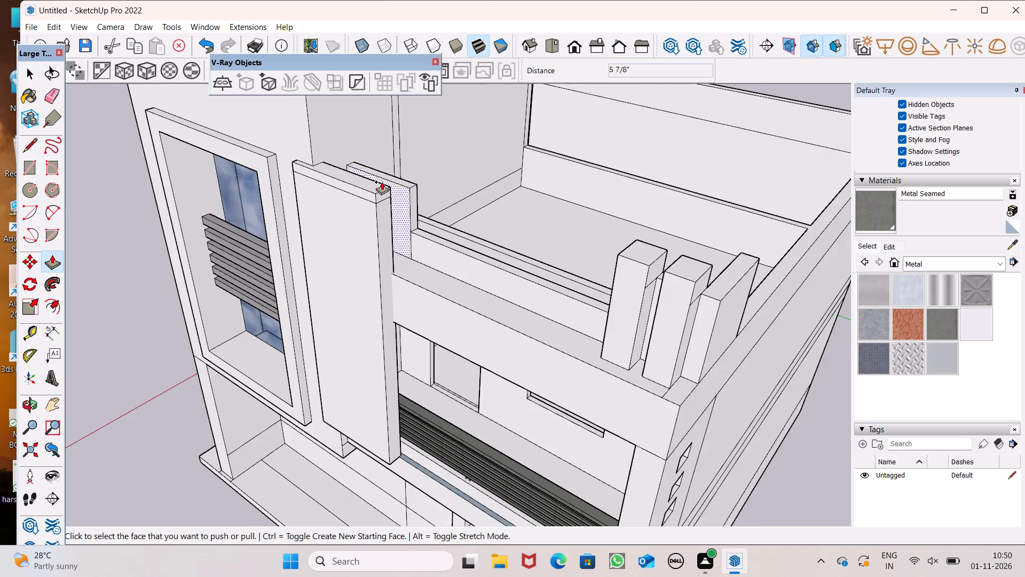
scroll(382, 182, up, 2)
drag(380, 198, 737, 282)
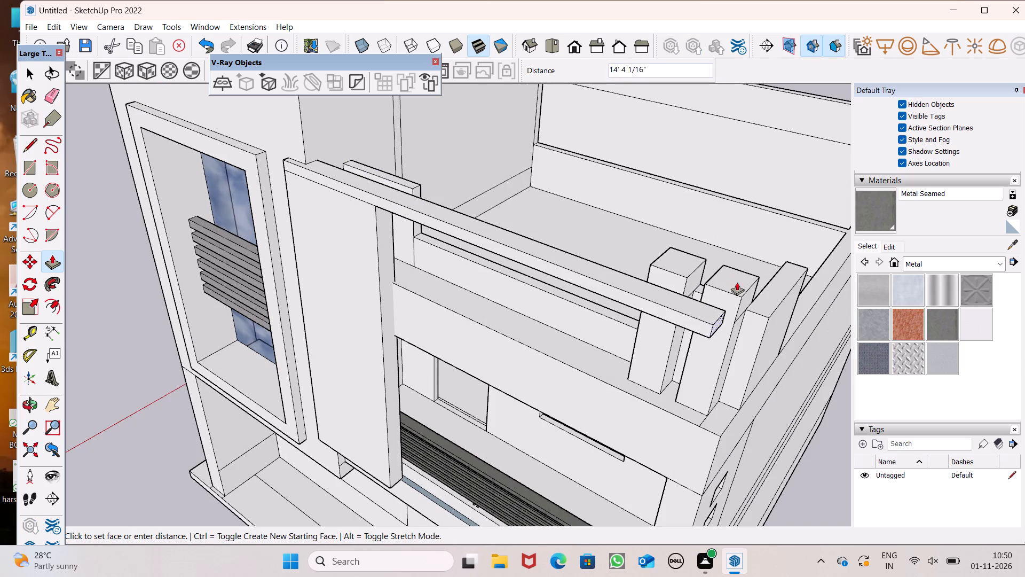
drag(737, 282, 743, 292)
Raise the beam's top face by about 4 1/16", using the neighbouring parapet post as reference.
scroll(528, 227, down, 5)
middle_drag(588, 300, 265, 274)
scroll(408, 207, down, 6)
scroll(270, 222, up, 3)
scroll(545, 235, down, 5)
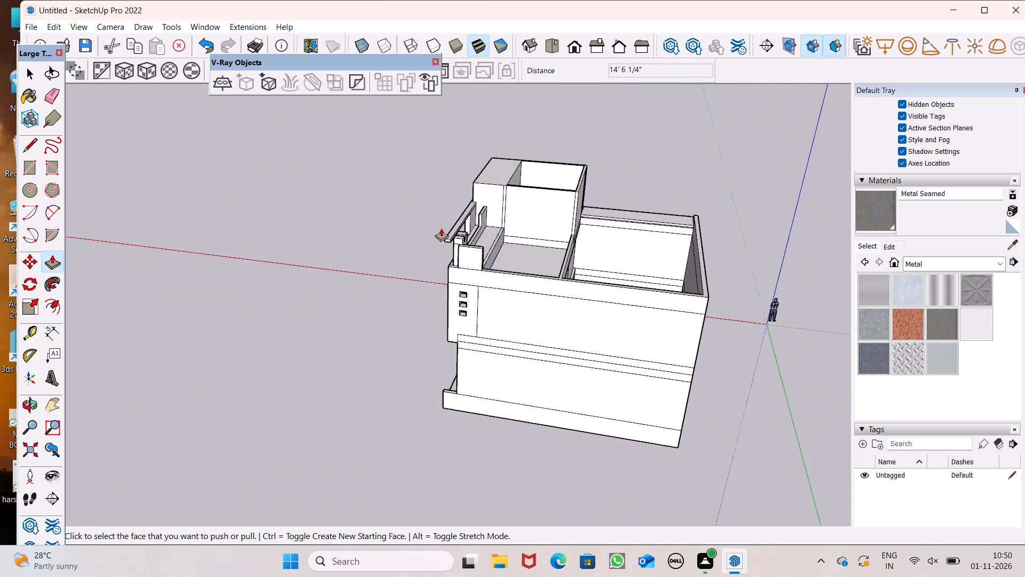
scroll(361, 202, up, 9)
scroll(538, 286, up, 2)
middle_drag(626, 348, 537, 336)
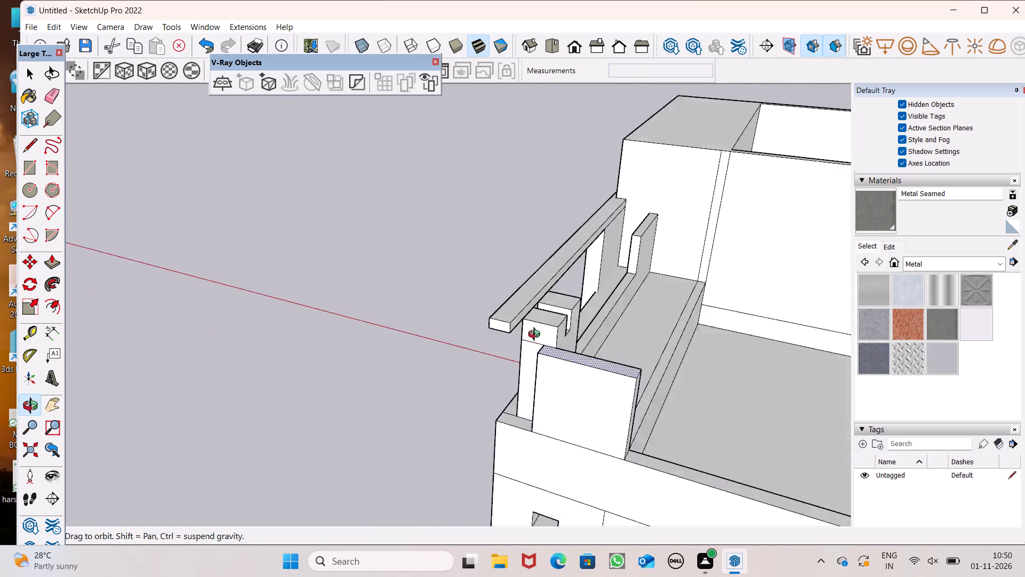
middle_drag(537, 336, 516, 332)
scroll(472, 307, up, 6)
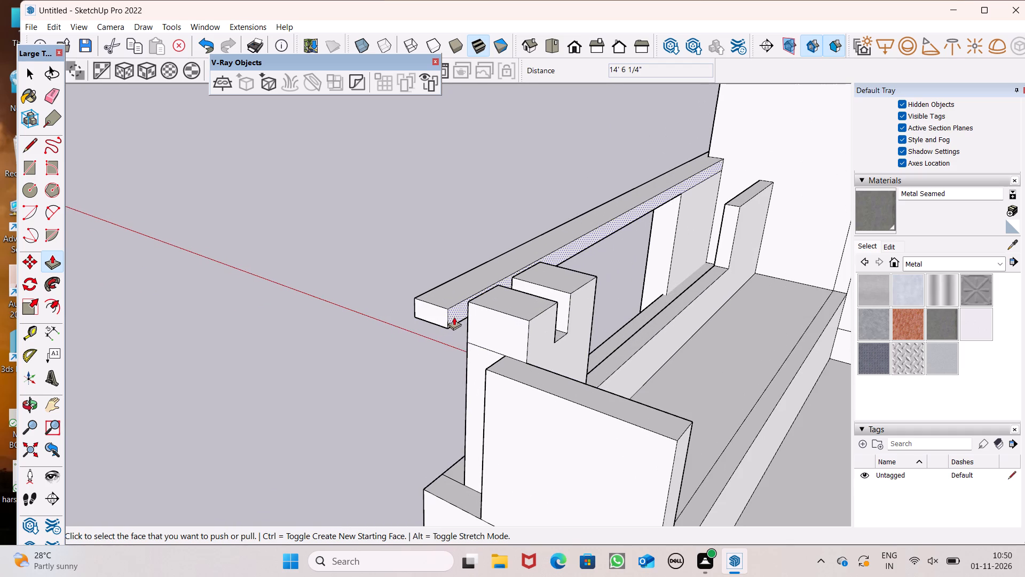
middle_drag(468, 313, 598, 246)
middle_drag(563, 267, 554, 291)
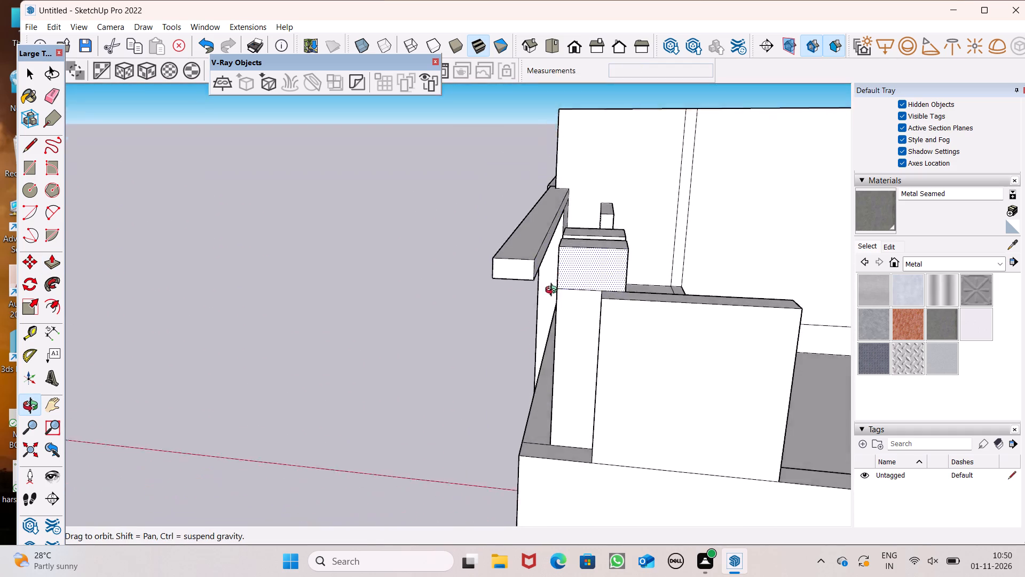
middle_drag(554, 291, 531, 331)
drag(523, 276, 558, 272)
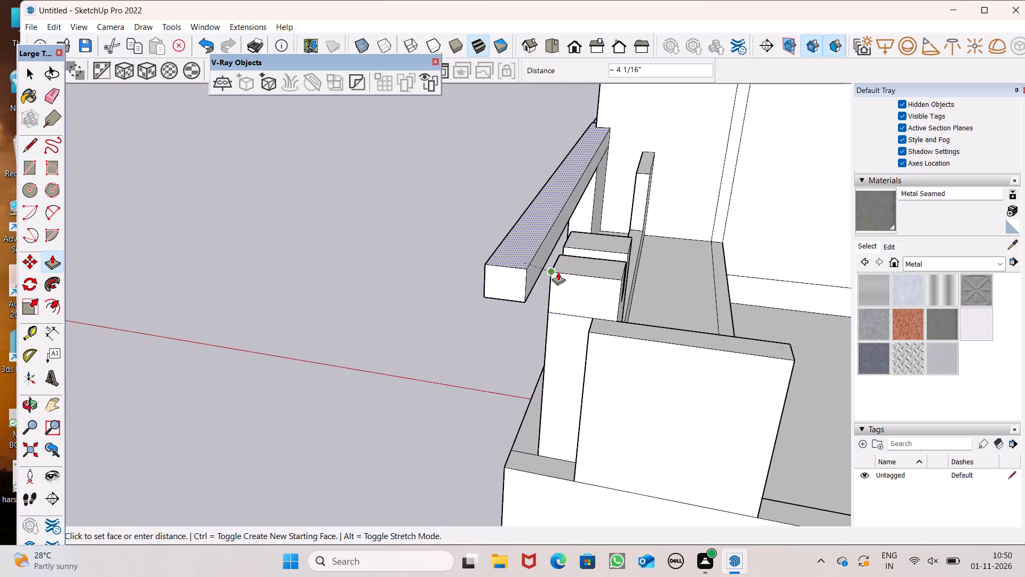
drag(558, 272, 557, 274)
Push the beam's back face in by about 1 5/8".
drag(534, 274, 601, 279)
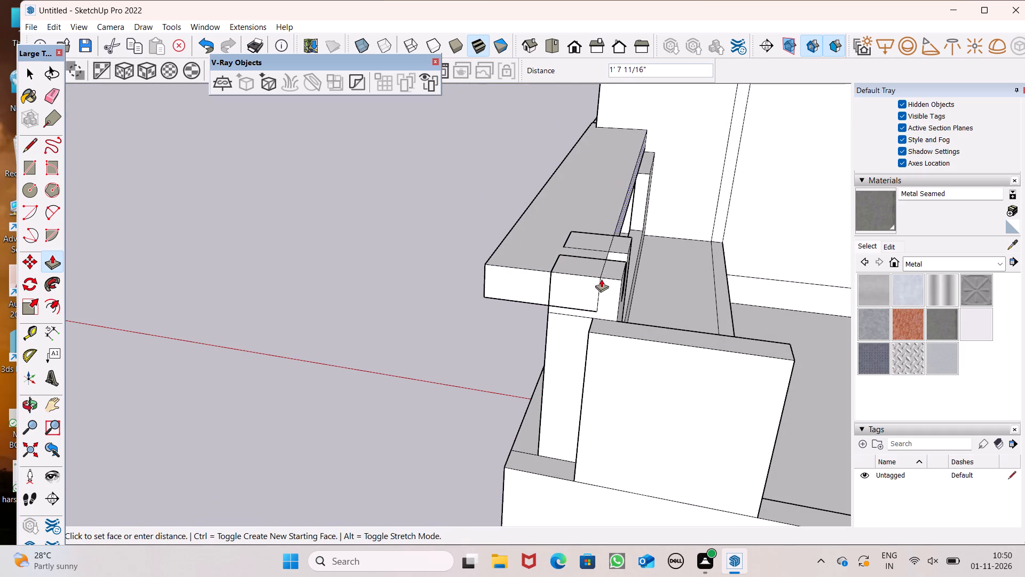
drag(601, 279, 528, 280)
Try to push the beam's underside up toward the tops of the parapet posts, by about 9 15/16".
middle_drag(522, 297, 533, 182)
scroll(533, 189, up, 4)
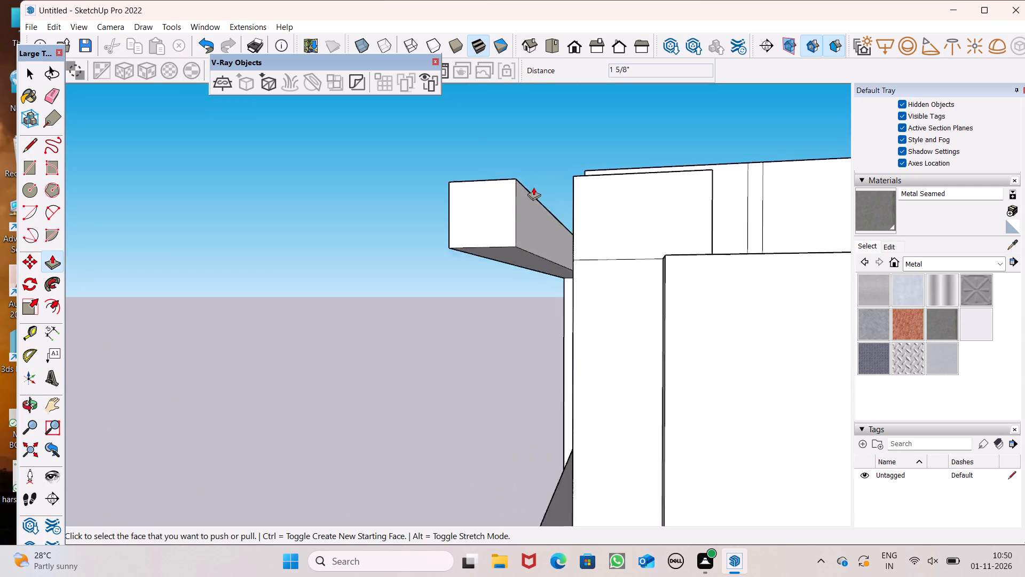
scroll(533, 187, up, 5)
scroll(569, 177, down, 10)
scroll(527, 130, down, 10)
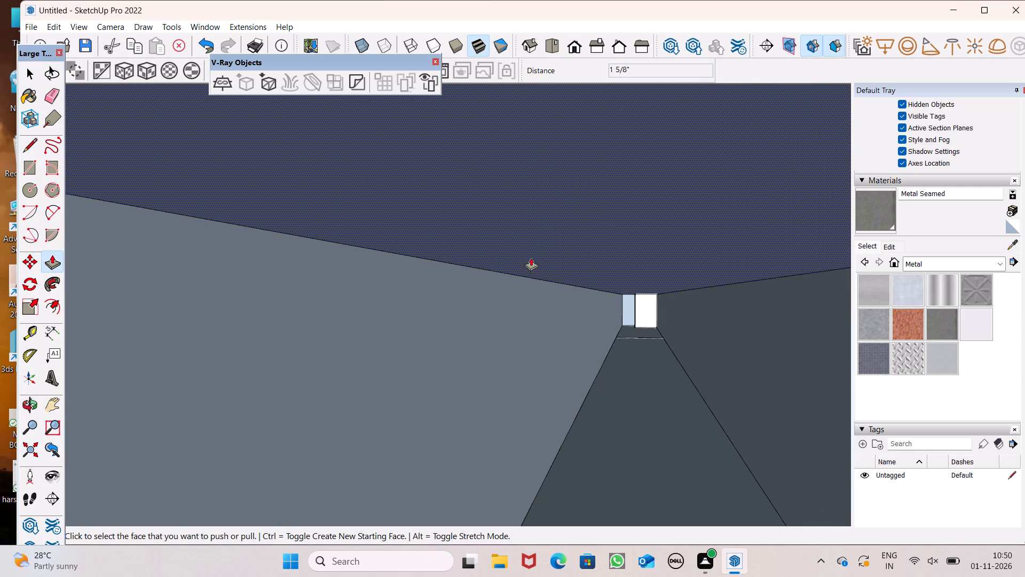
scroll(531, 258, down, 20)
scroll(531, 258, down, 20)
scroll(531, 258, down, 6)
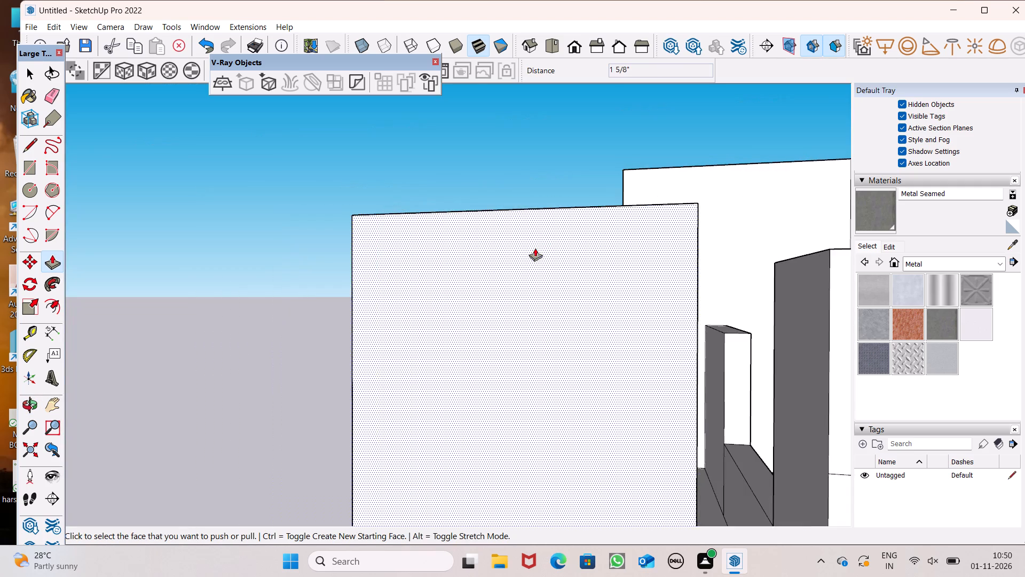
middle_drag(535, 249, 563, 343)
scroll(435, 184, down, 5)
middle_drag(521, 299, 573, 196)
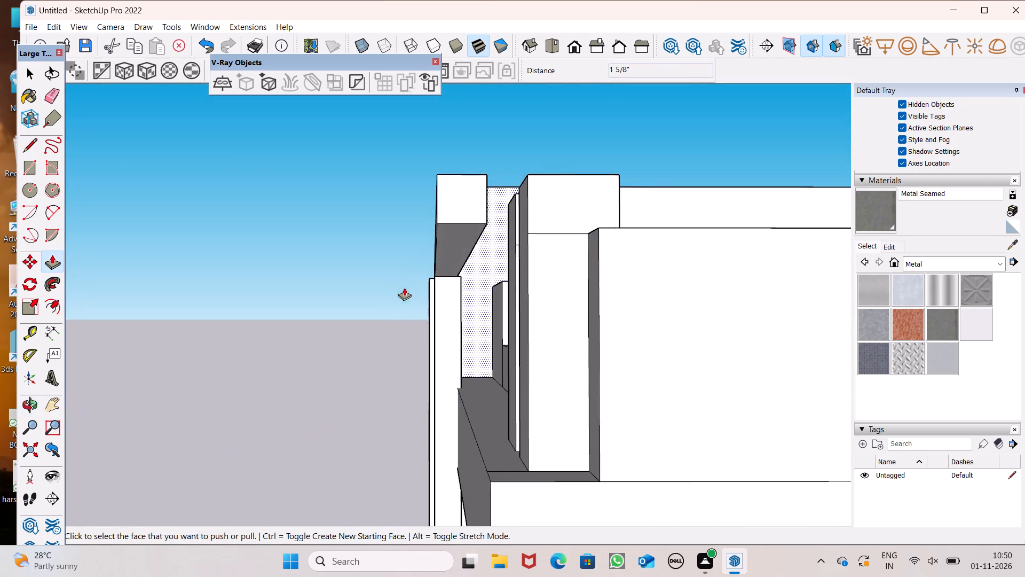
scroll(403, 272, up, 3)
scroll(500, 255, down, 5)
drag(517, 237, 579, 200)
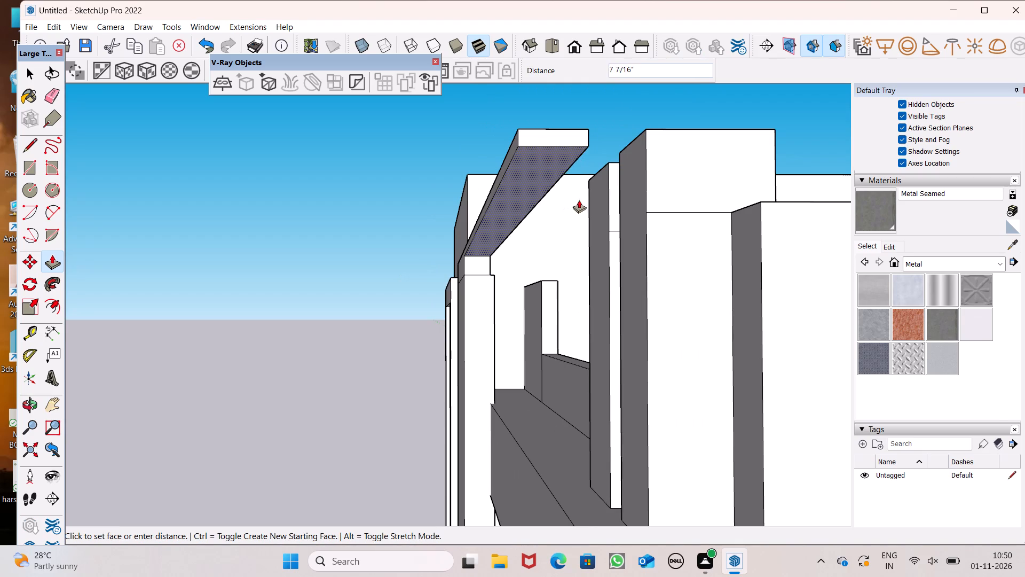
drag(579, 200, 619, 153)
Raise the top face of the short section above the tall panel by about 1' 4 1/2".
scroll(620, 188, down, 1)
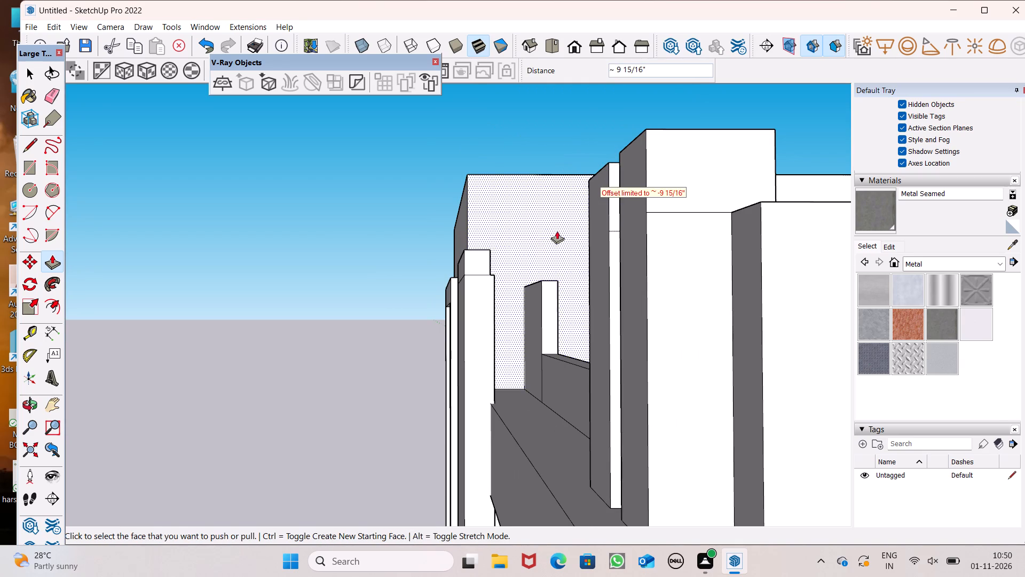
middle_drag(535, 255, 569, 366)
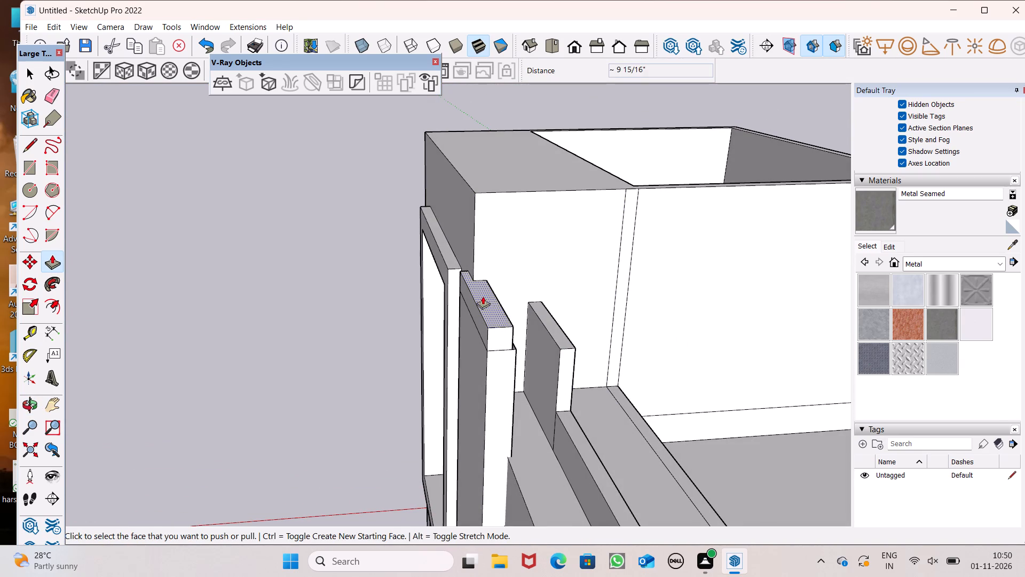
drag(500, 313, 500, 275)
Extend the raised section's side face across the balcony front as a long beam reaching the parapet posts.
scroll(468, 256, down, 5)
middle_drag(478, 317, 486, 269)
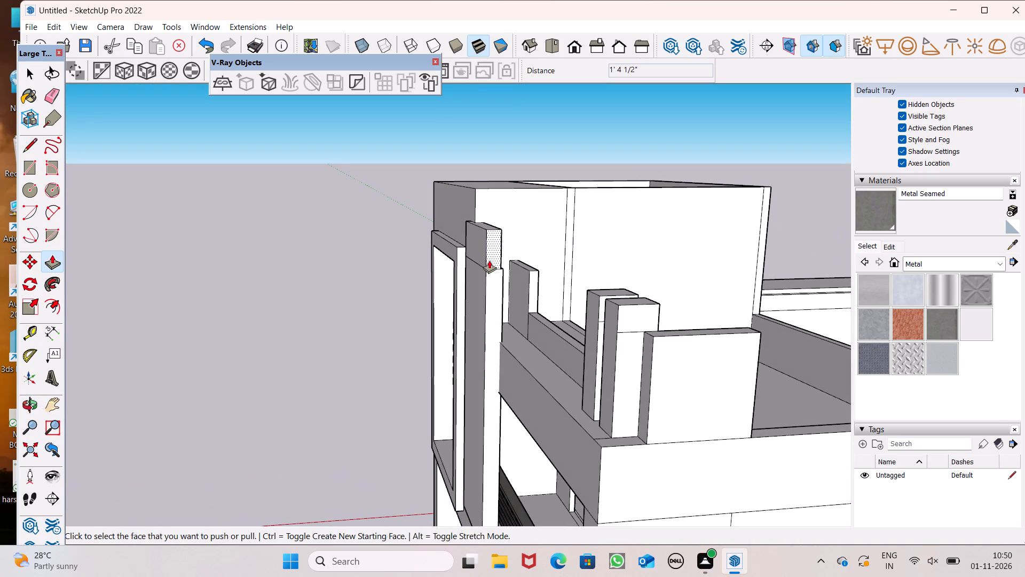
drag(489, 260, 594, 281)
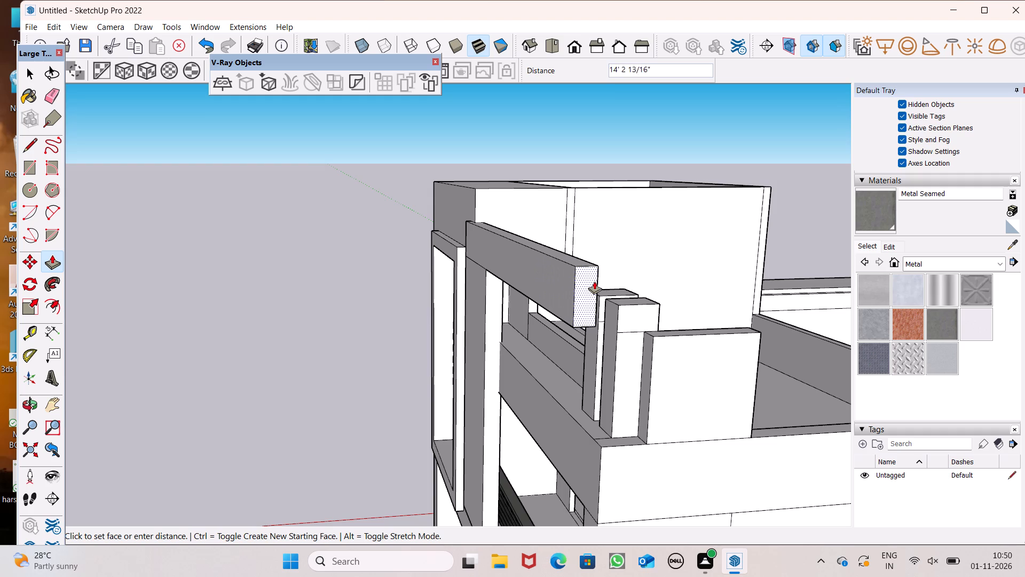
drag(594, 281, 609, 291)
Push the long beam's underside up about 9 15/16", level with the tops of the parapet posts.
middle_drag(612, 338, 601, 228)
scroll(601, 233, up, 1)
scroll(563, 212, up, 4)
middle_drag(606, 219, 593, 240)
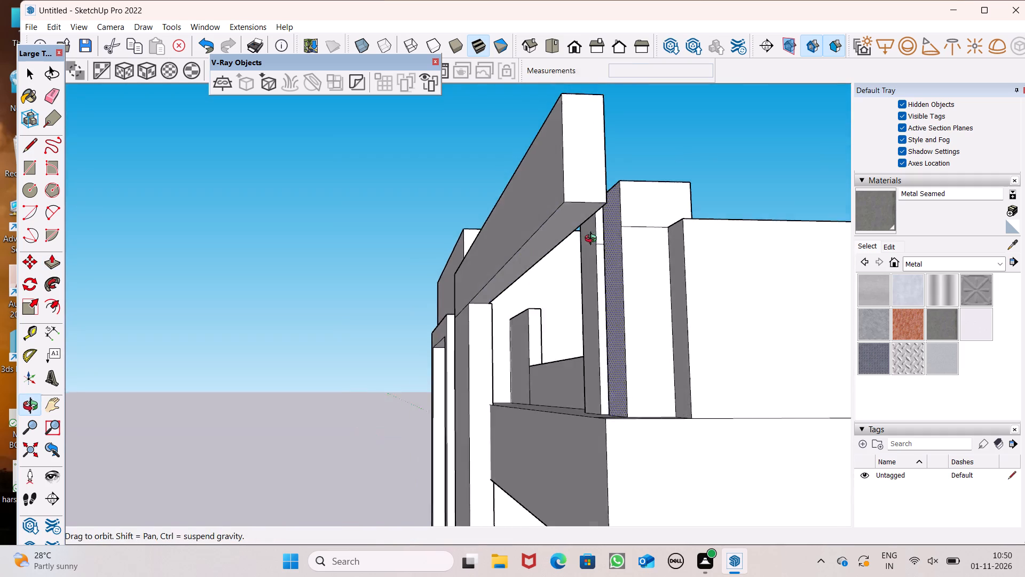
middle_drag(593, 240, 579, 256)
drag(564, 233, 618, 191)
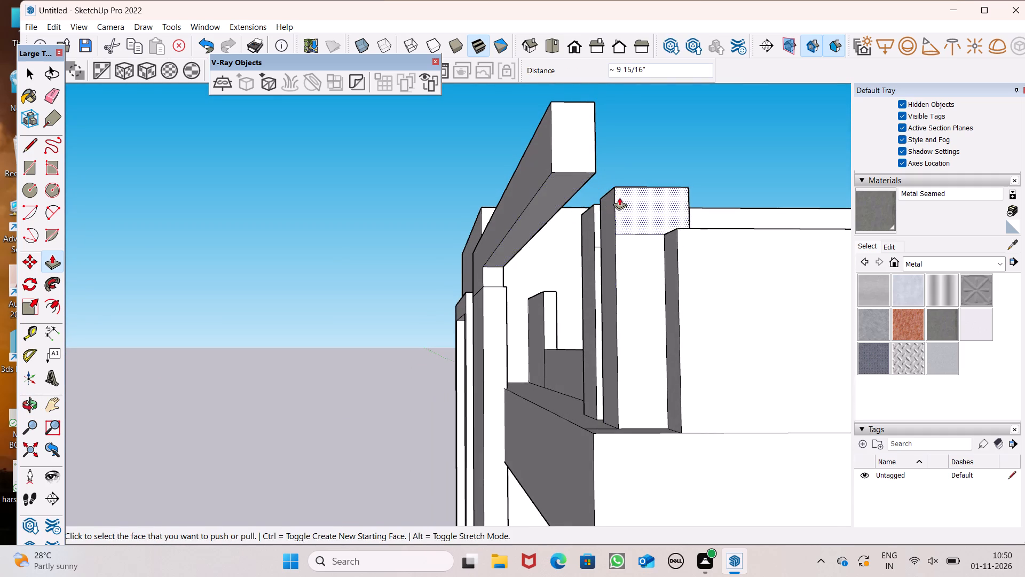
Pull the beam's back face inward about 2' 4" to cover the parapet posts.
scroll(616, 215, down, 4)
middle_drag(614, 237, 470, 414)
scroll(546, 267, down, 4)
scroll(465, 397, up, 5)
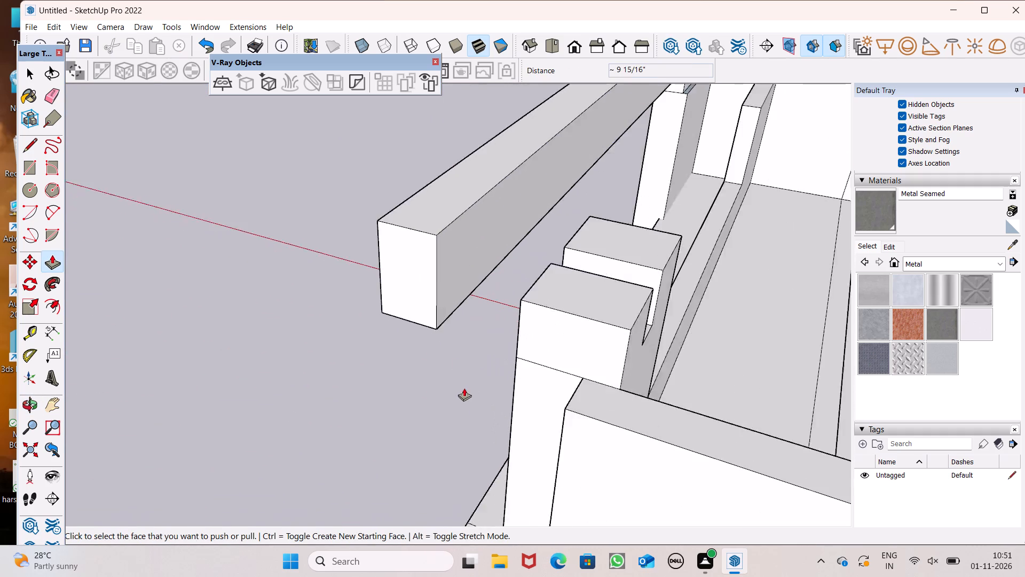
scroll(464, 388, up, 1)
drag(435, 244, 751, 311)
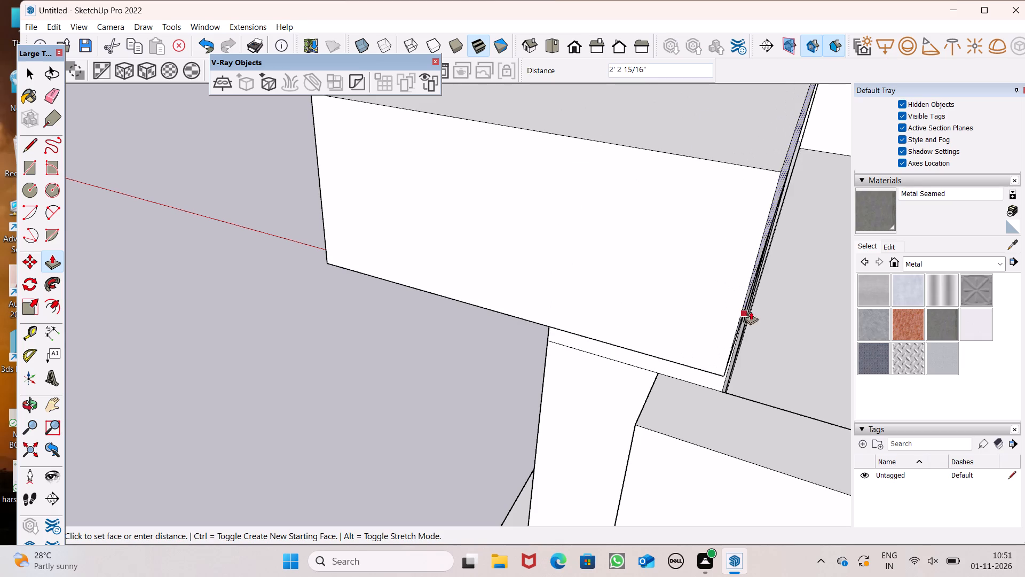
drag(751, 311, 759, 309)
Examine how the widened beam's underside and free end meet the parapet posts from below and from the front.
scroll(562, 330, down, 7)
middle_drag(507, 329, 752, 143)
scroll(751, 141, up, 1)
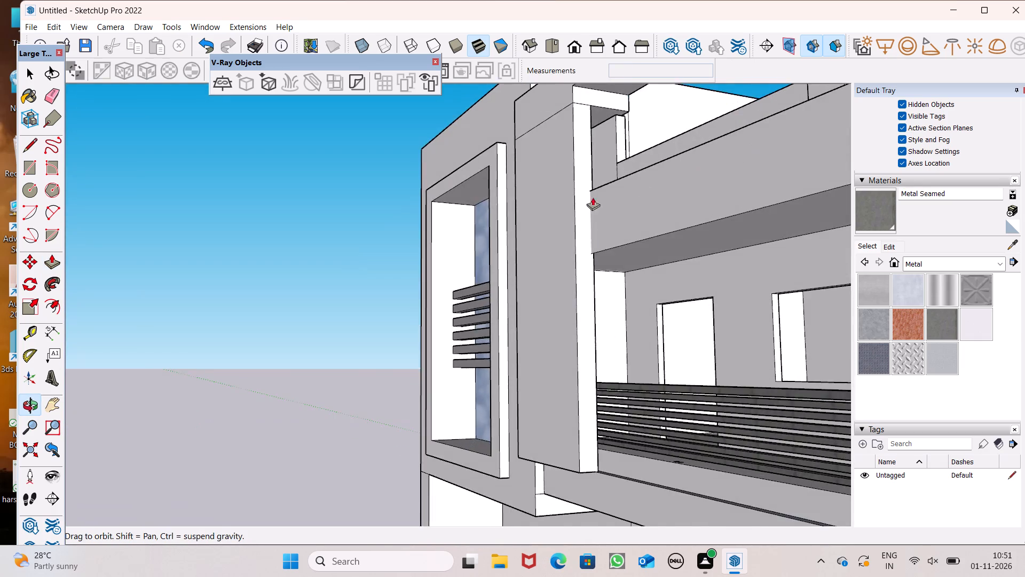
scroll(521, 291, down, 7)
scroll(731, 146, up, 10)
scroll(541, 220, up, 12)
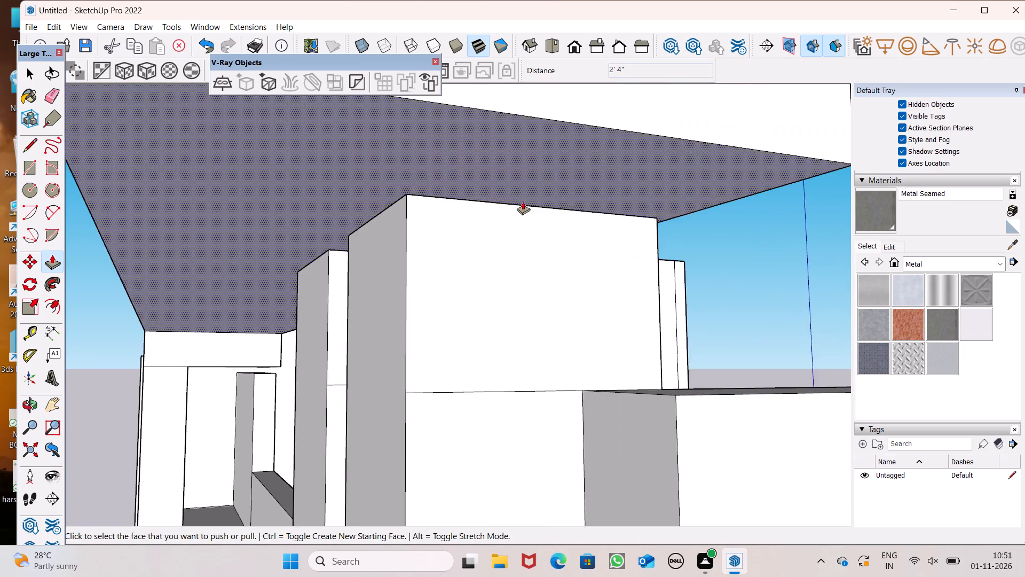
middle_drag(537, 204, 691, 246)
scroll(573, 244, up, 6)
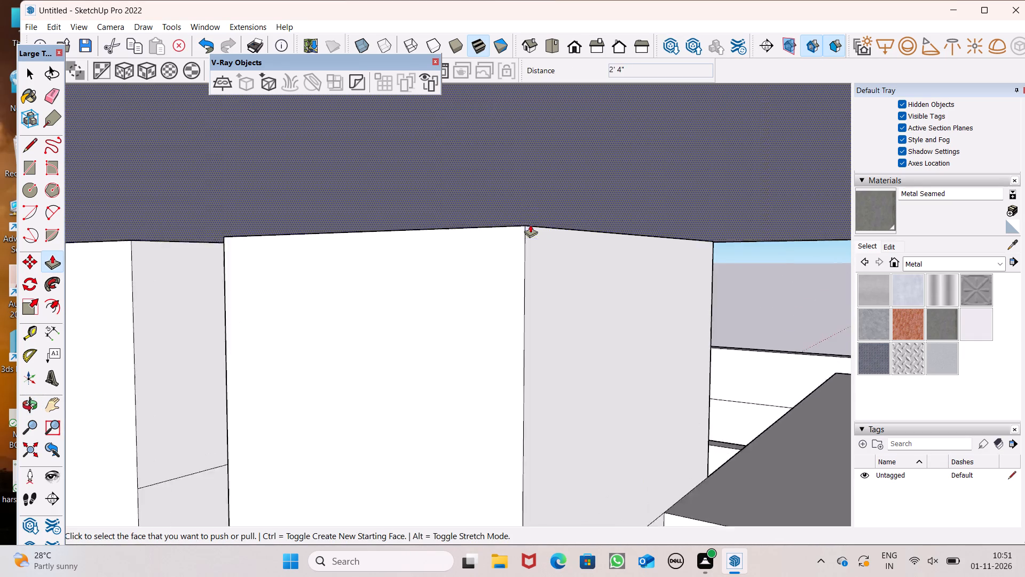
scroll(530, 224, up, 13)
middle_drag(533, 228, 536, 233)
scroll(531, 266, down, 20)
scroll(531, 266, down, 13)
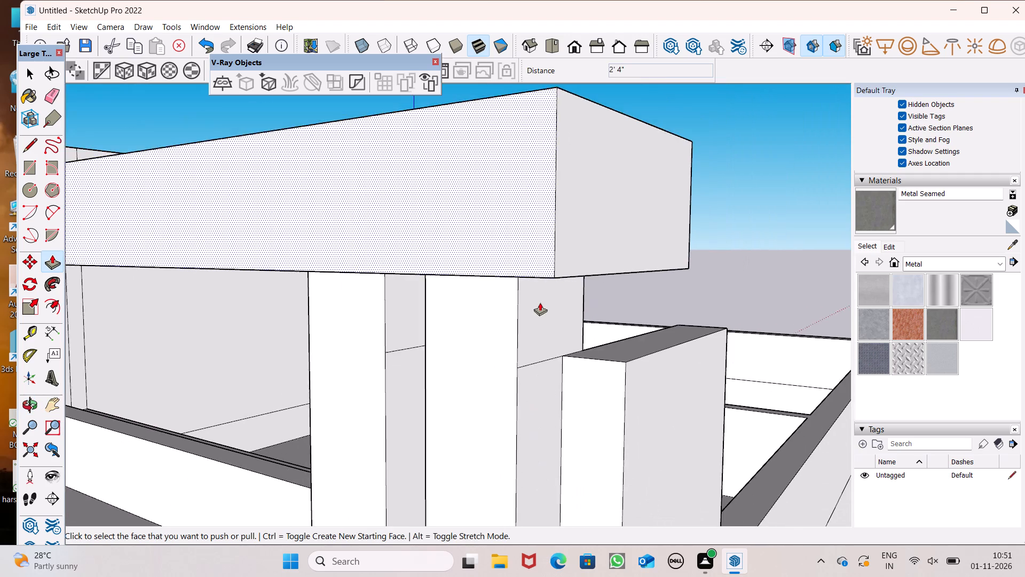
scroll(540, 302, down, 9)
middle_drag(537, 314, 642, 307)
scroll(536, 314, up, 1)
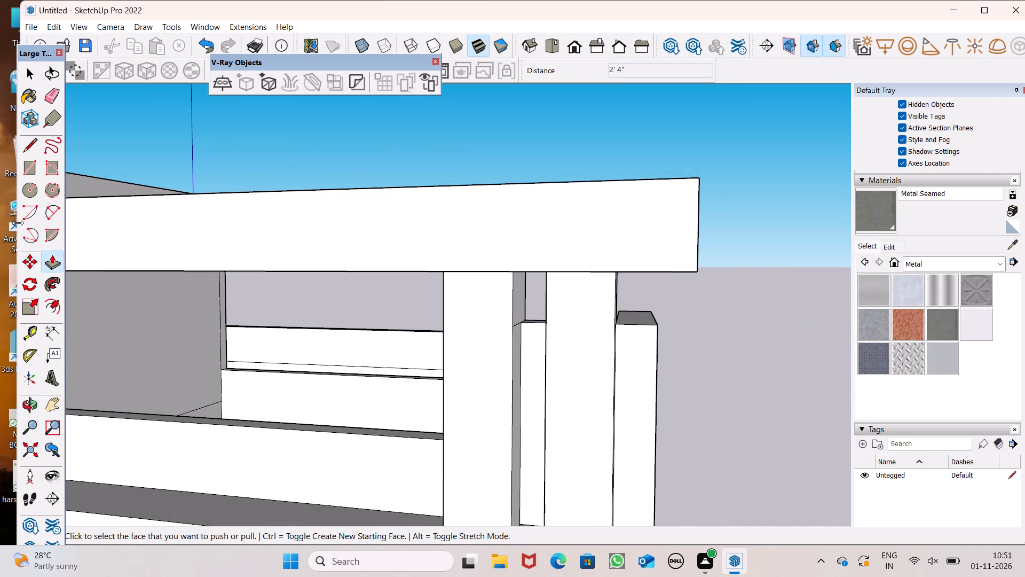
scroll(314, 271, down, 1)
scroll(495, 209, down, 4)
scroll(440, 181, down, 3)
middle_drag(464, 239, 492, 301)
scroll(587, 215, up, 3)
scroll(519, 225, down, 1)
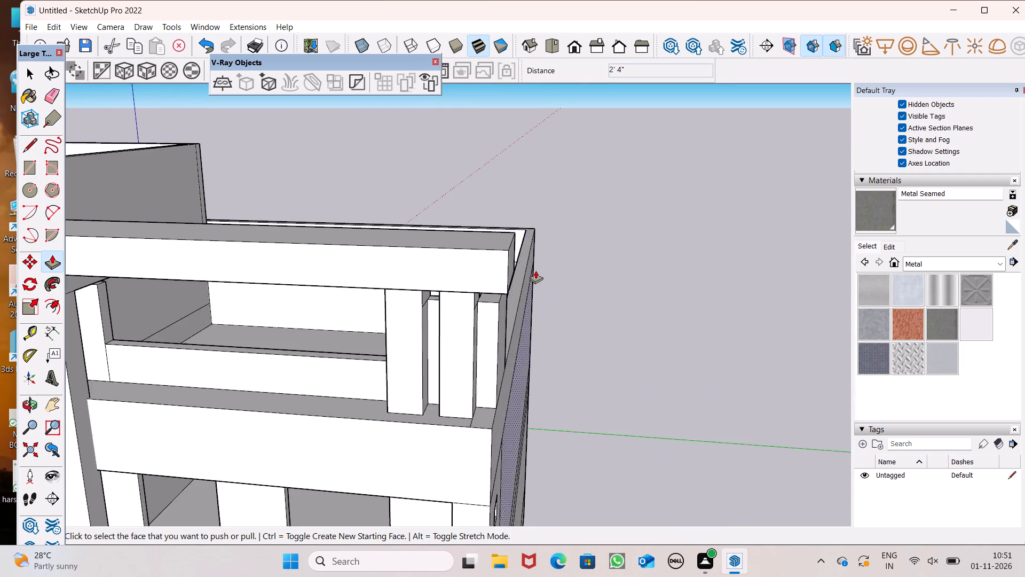
Push the beam's free end face back by about 3 3/4" to shorten it.
middle_drag(534, 275, 494, 280)
drag(408, 277, 399, 277)
Examine the finished beam against the tower, panel and parapet posts from the front and the side.
scroll(428, 249, down, 5)
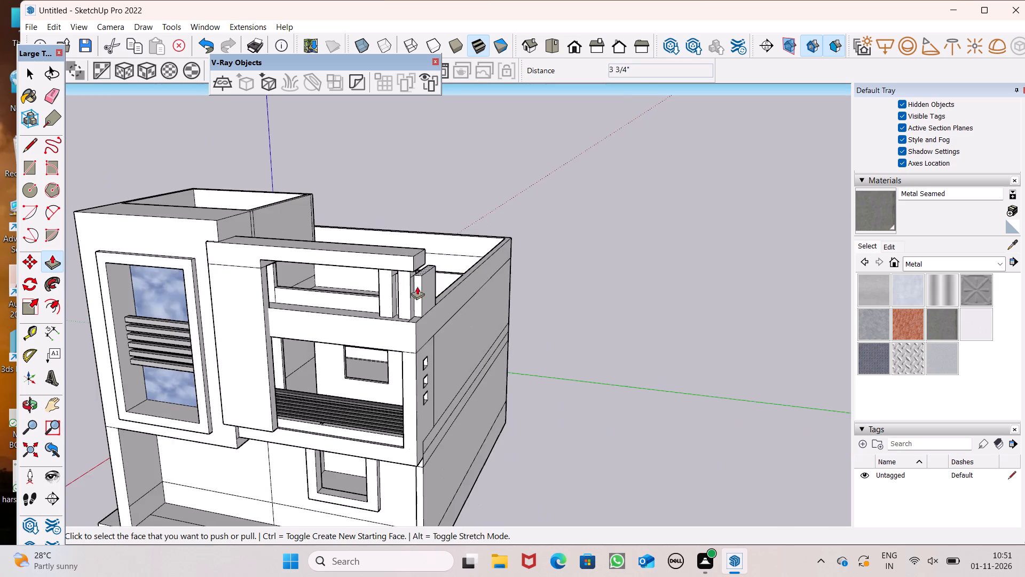
middle_drag(417, 288, 499, 271)
scroll(525, 231, down, 5)
scroll(373, 227, up, 6)
scroll(463, 305, up, 1)
middle_drag(463, 305, 352, 291)
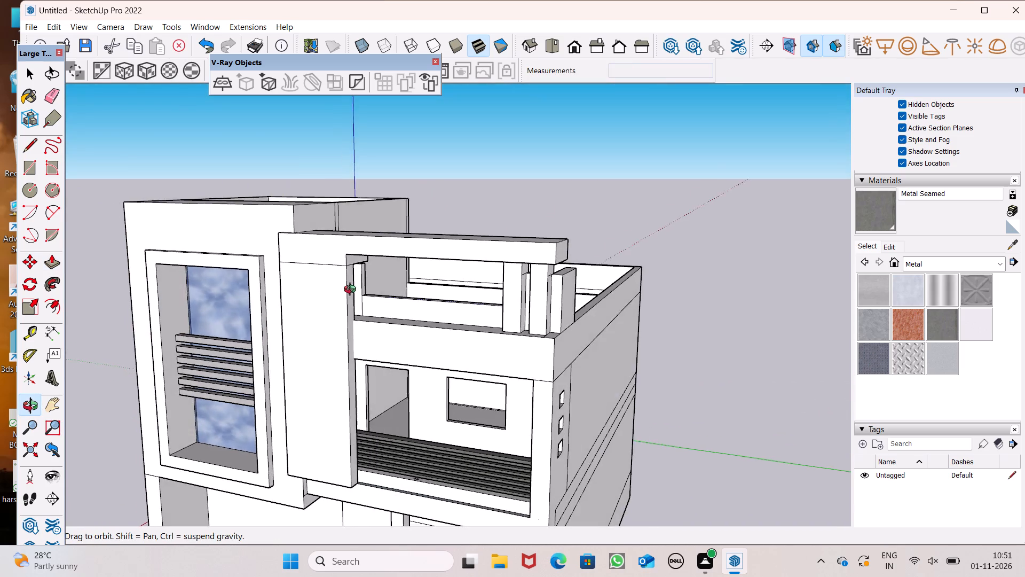
middle_drag(352, 291, 198, 353)
scroll(398, 237, down, 3)
middle_drag(401, 340, 206, 311)
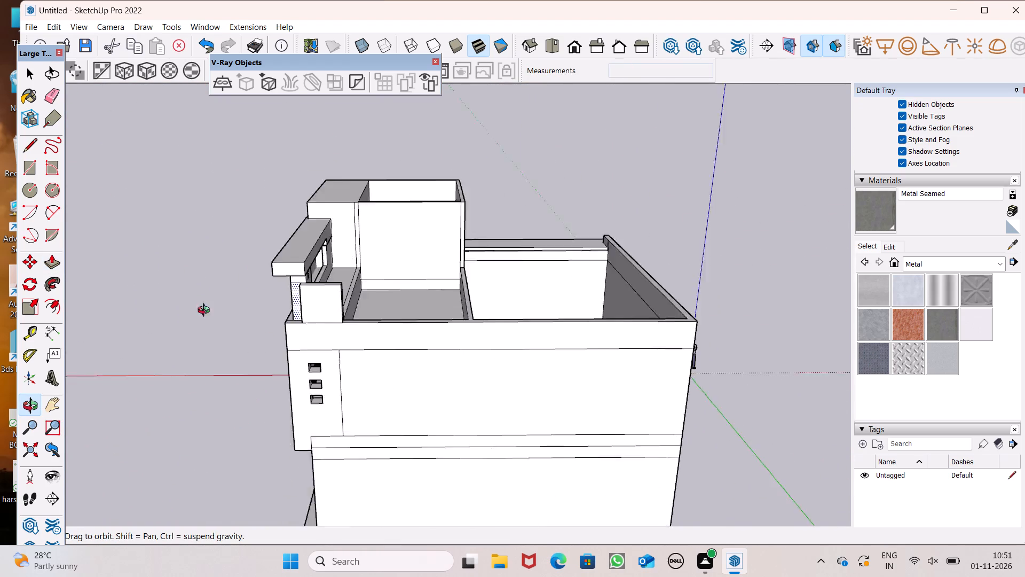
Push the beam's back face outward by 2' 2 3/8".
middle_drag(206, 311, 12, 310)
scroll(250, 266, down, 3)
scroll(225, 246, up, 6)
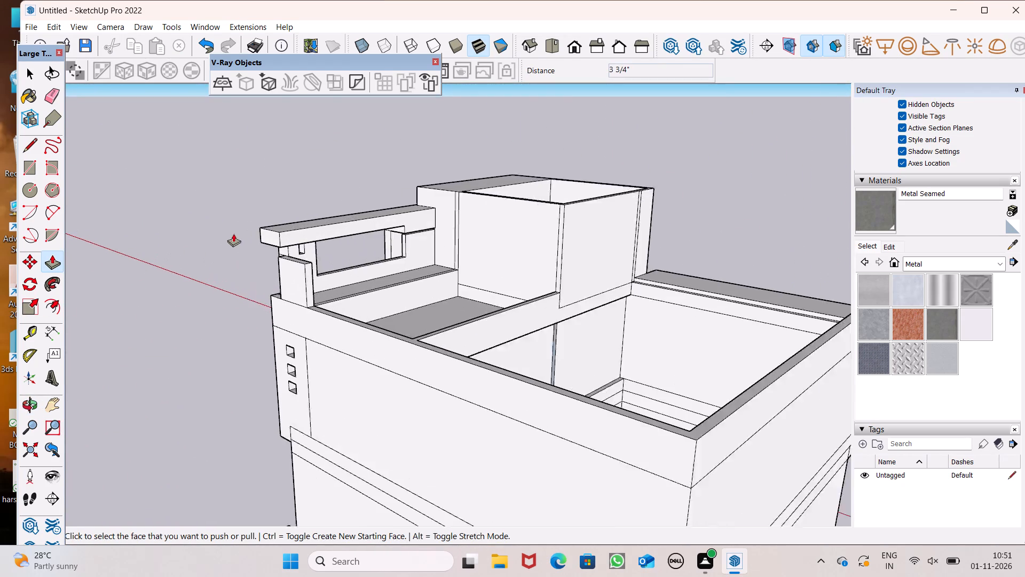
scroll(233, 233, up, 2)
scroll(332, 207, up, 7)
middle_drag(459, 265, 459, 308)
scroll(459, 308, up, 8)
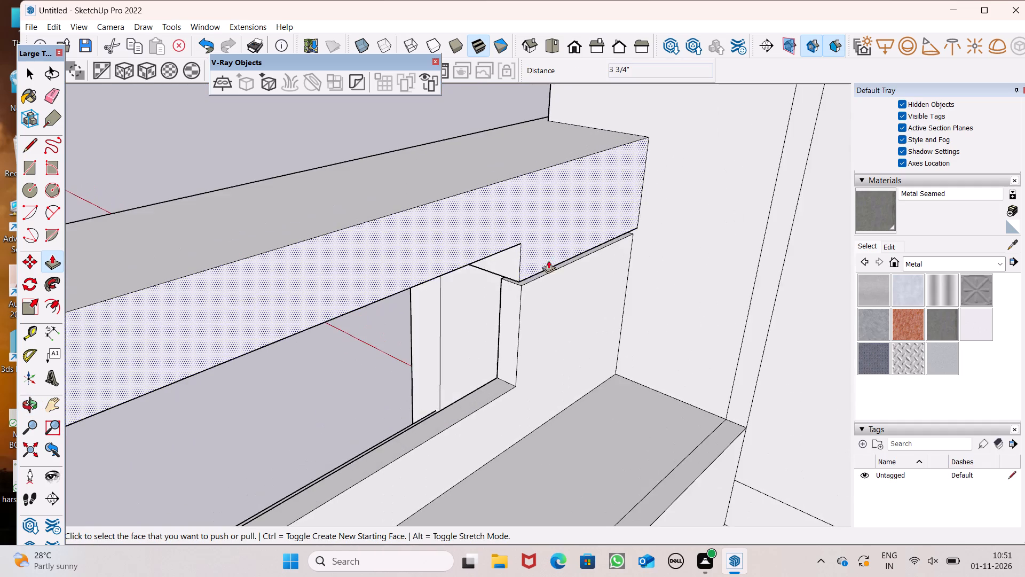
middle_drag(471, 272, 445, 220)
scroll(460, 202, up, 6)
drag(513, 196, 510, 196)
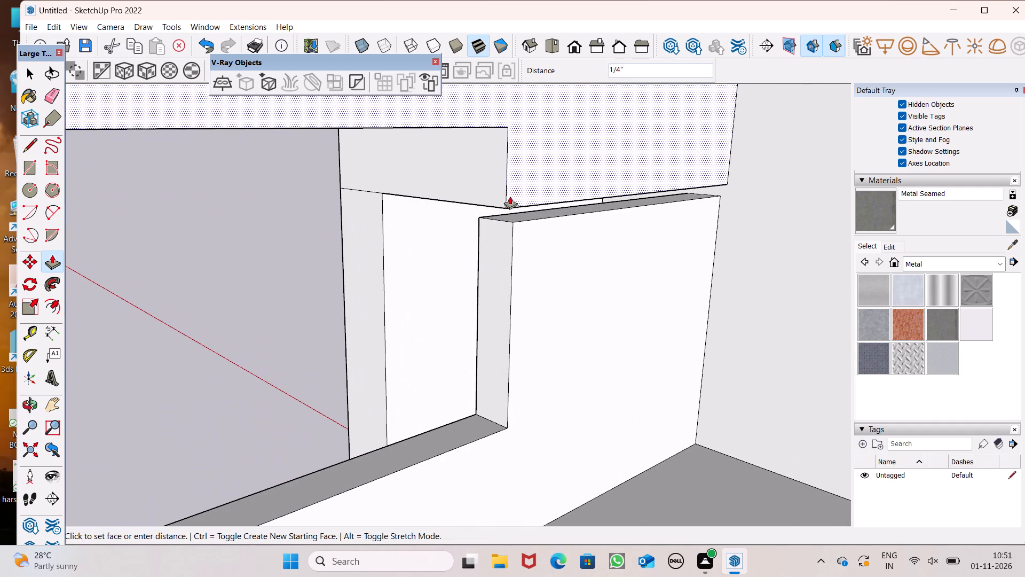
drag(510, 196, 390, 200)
Pull the beam's back face inward again by about 2' 1" and adjust it to line up over the parapet wall.
scroll(495, 225, down, 16)
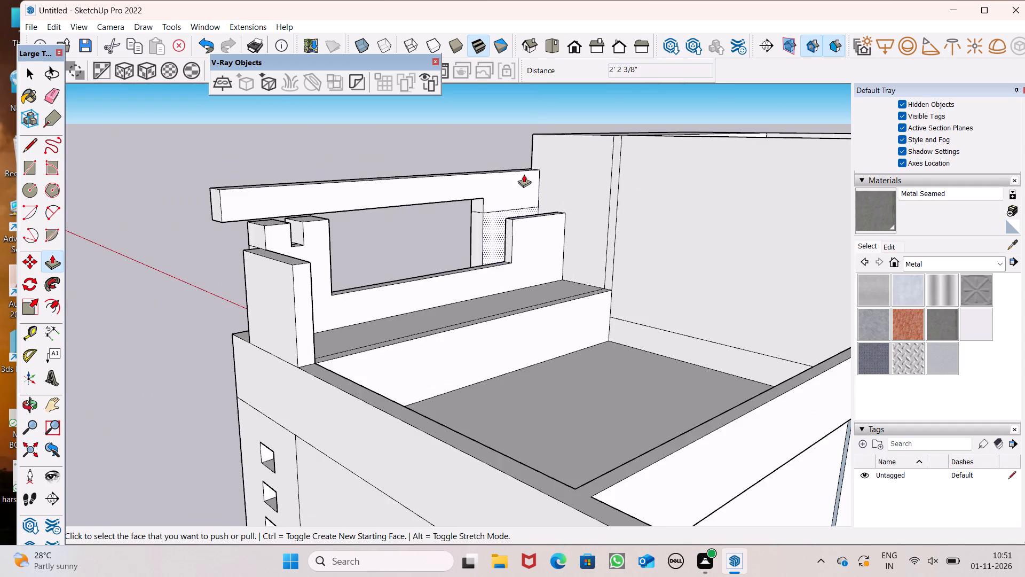
scroll(524, 174, down, 5)
middle_drag(506, 217, 436, 318)
scroll(529, 167, up, 6)
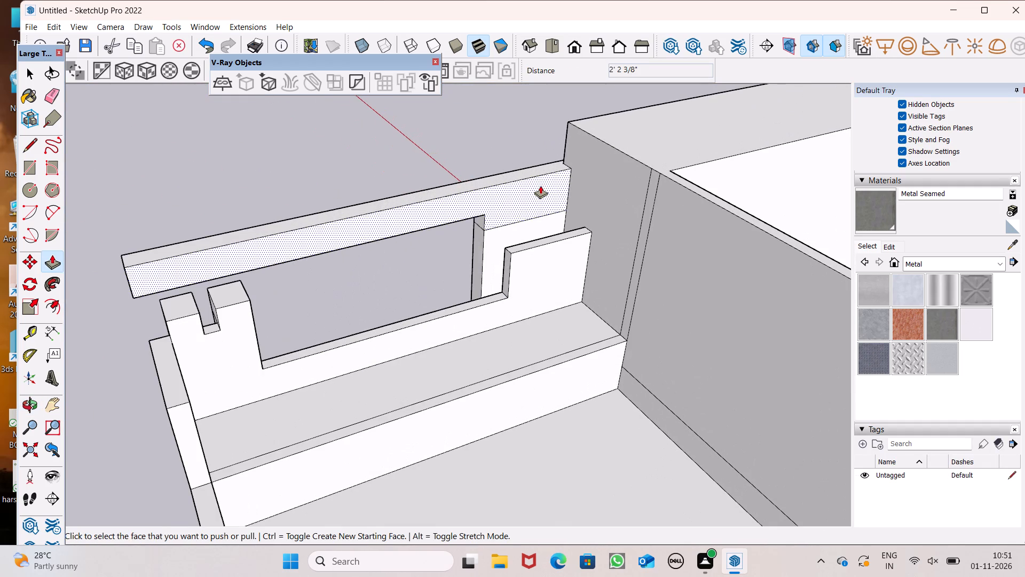
scroll(500, 241, up, 6)
scroll(572, 131, down, 5)
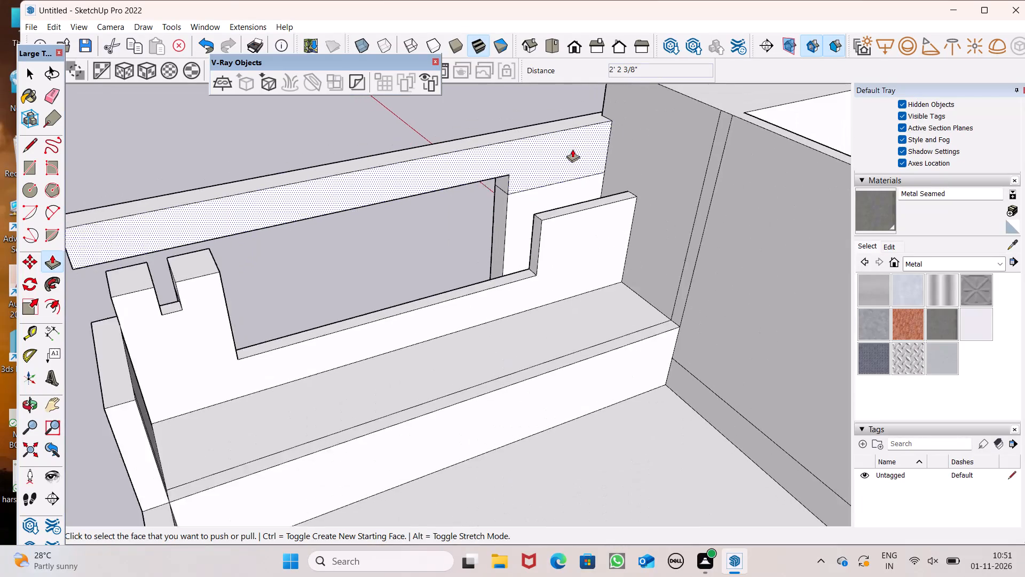
scroll(572, 149, down, 2)
drag(559, 169, 546, 205)
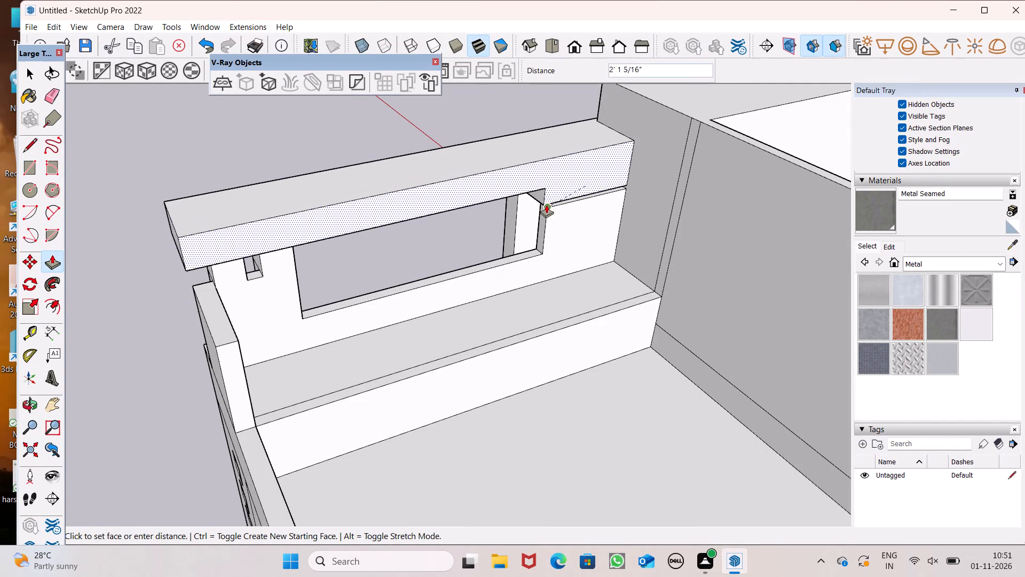
drag(546, 205, 546, 208)
middle_drag(569, 204, 561, 152)
scroll(547, 168, up, 8)
drag(546, 177, 545, 214)
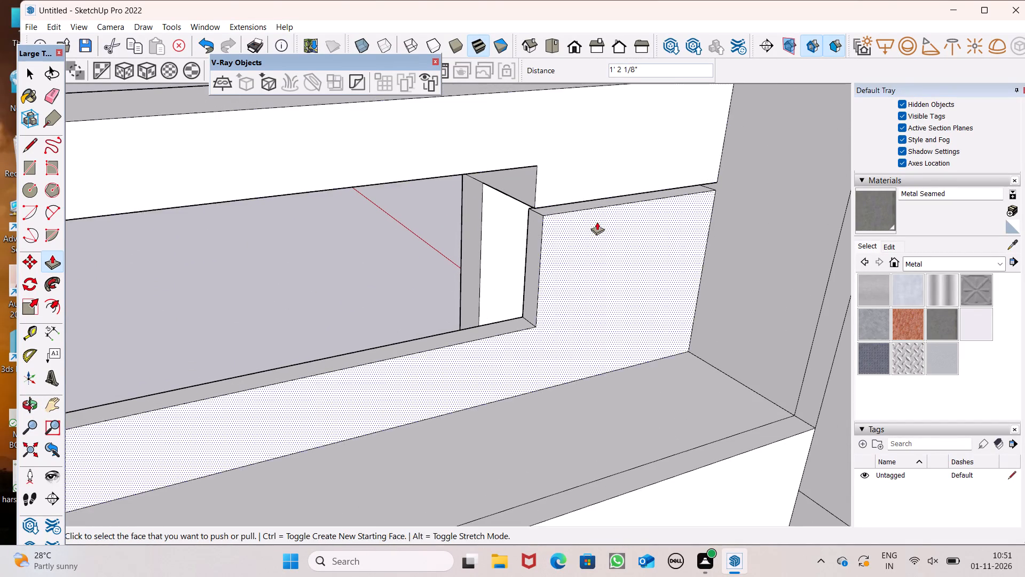
Examine the beam's underside where it meets the parapet wall, and check the beam in the front elevation.
middle_drag(597, 221, 657, 83)
scroll(554, 162, up, 6)
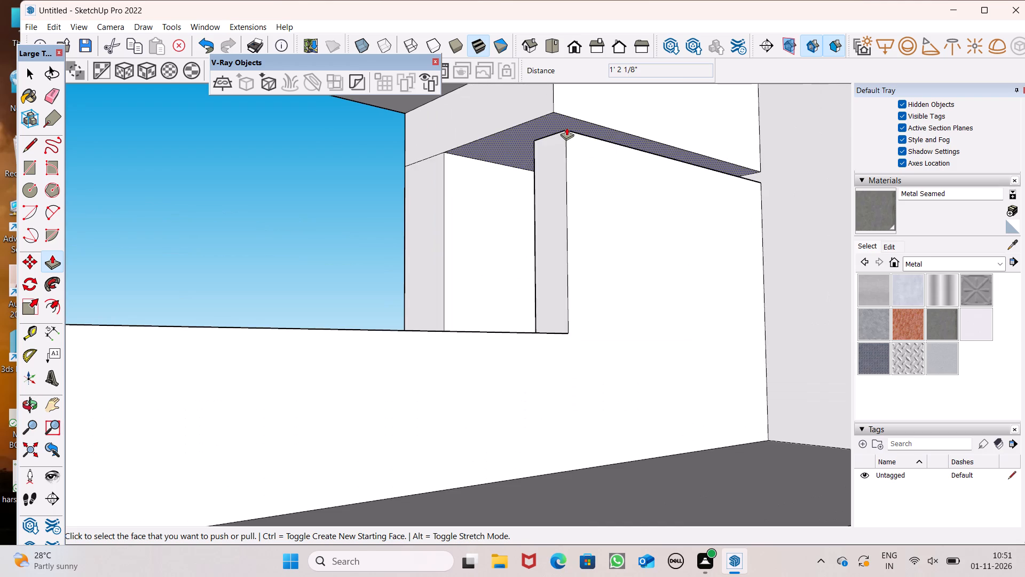
scroll(596, 187, down, 8)
scroll(660, 159, down, 8)
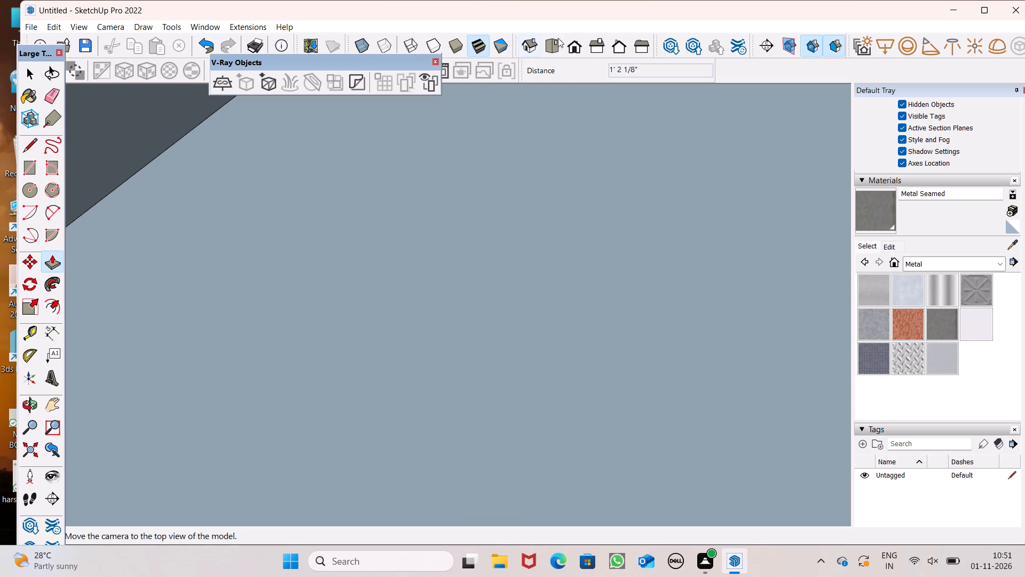
click(601, 51)
scroll(572, 193, down, 15)
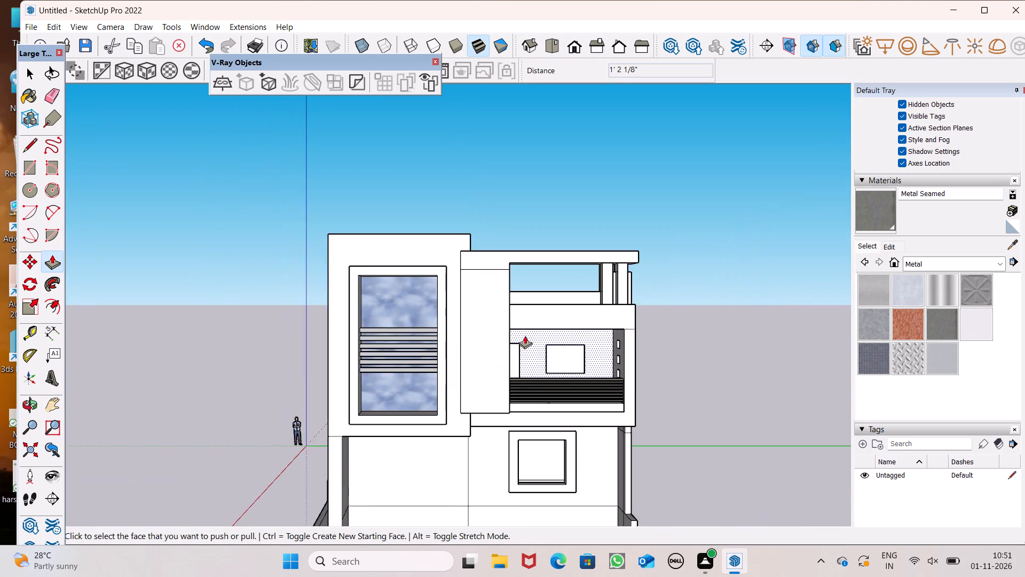
middle_drag(524, 336, 527, 378)
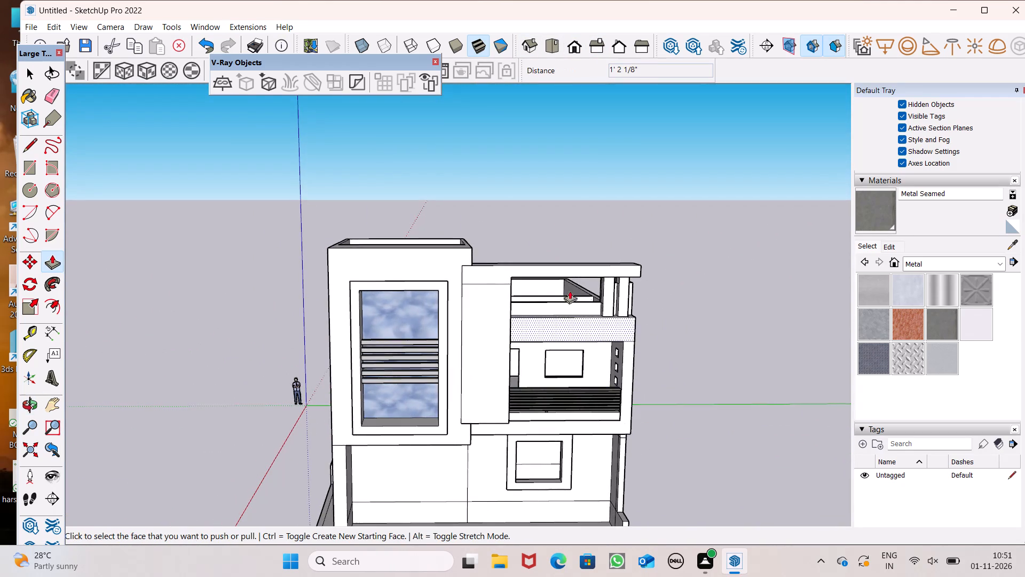
scroll(573, 275, up, 3)
scroll(517, 272, up, 4)
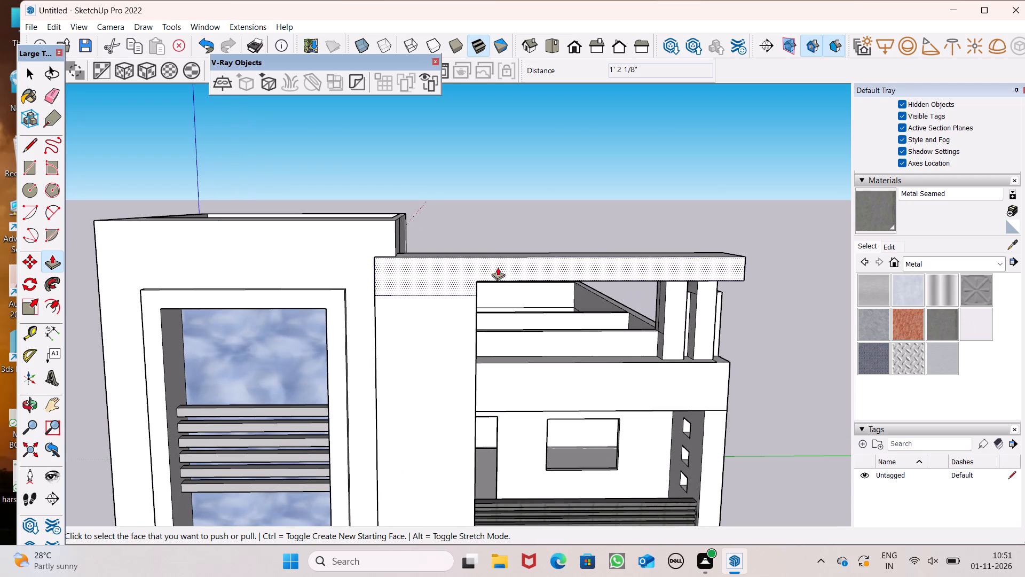
scroll(462, 255, down, 1)
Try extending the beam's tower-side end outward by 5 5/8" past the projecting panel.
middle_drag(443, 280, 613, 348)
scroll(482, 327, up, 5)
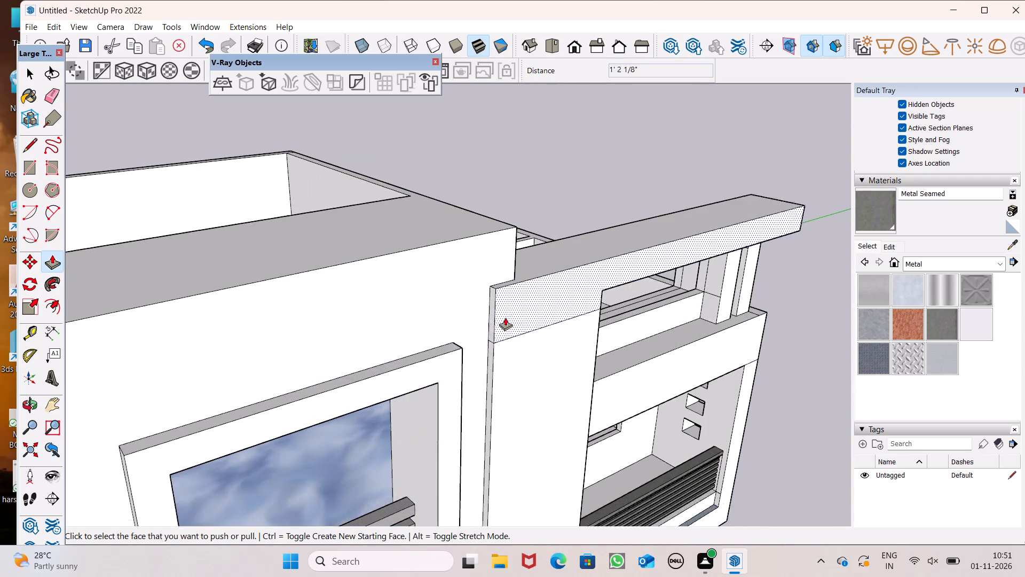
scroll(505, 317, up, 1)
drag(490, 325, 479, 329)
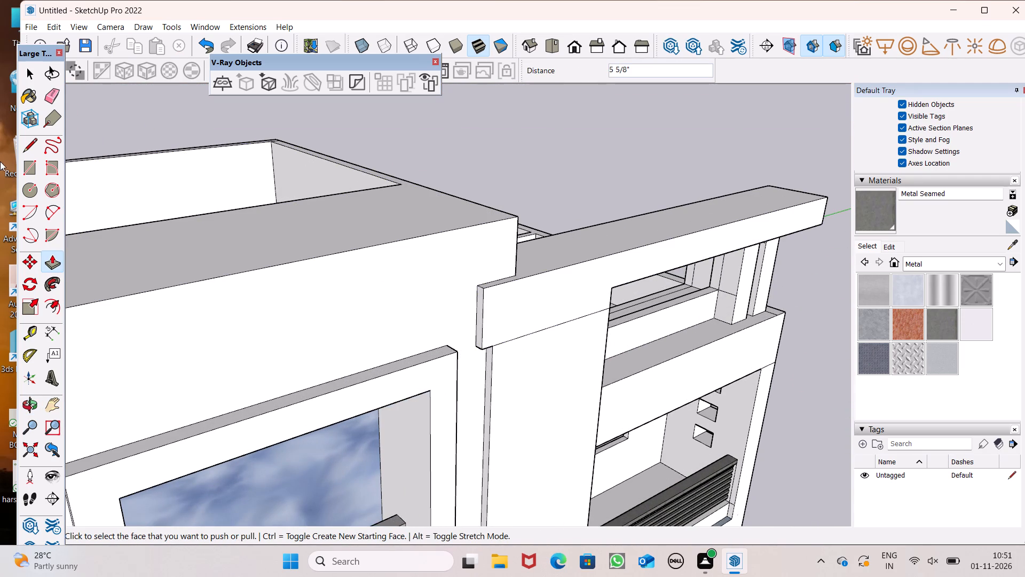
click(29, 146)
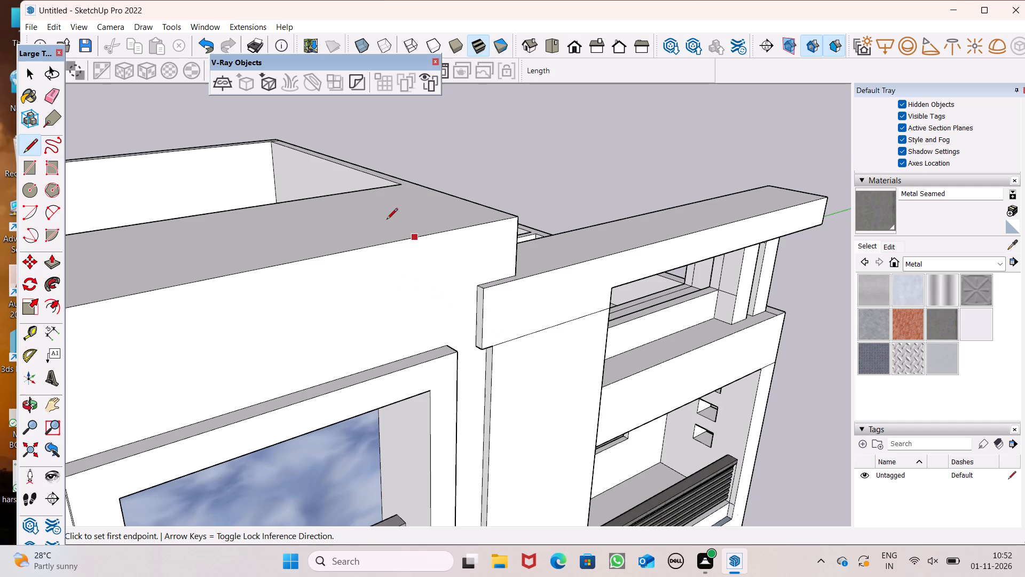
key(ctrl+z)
Draw a line about 5' 10" long across the projecting panel's front, level with the beam's underside, from the opening's corner to the panel's outer edge.
middle_drag(525, 314, 502, 299)
scroll(476, 302, up, 5)
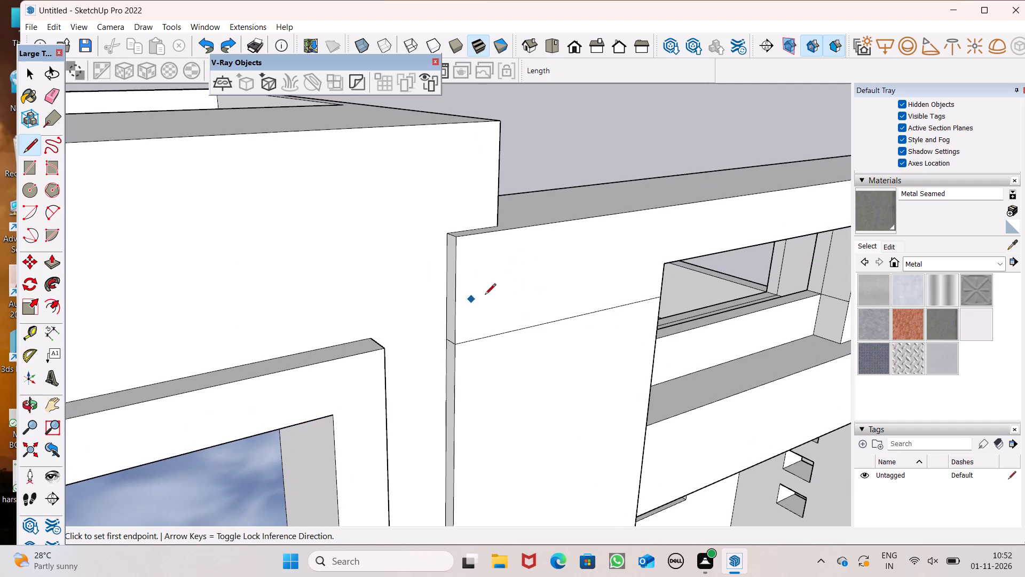
click(667, 266)
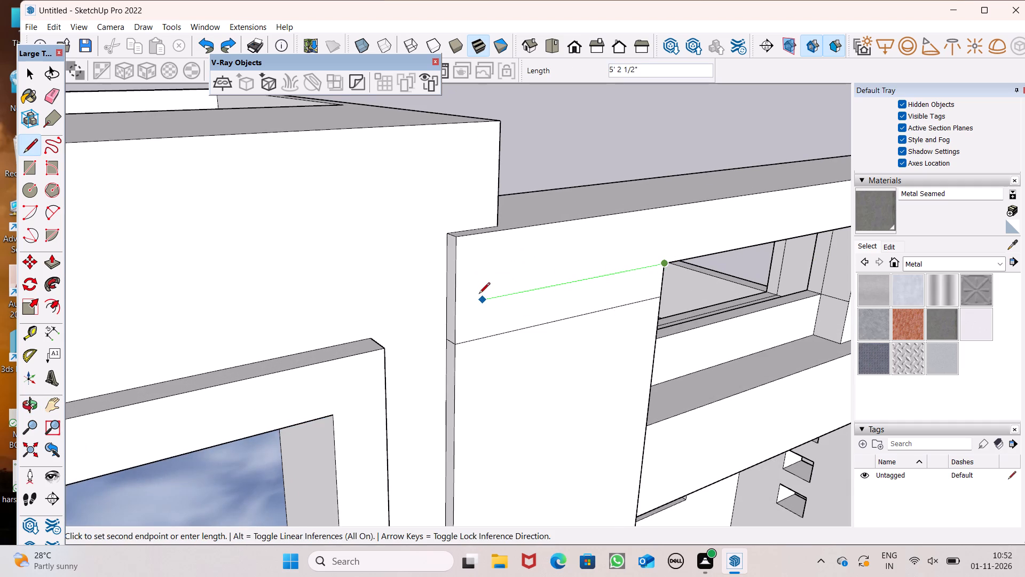
click(455, 307)
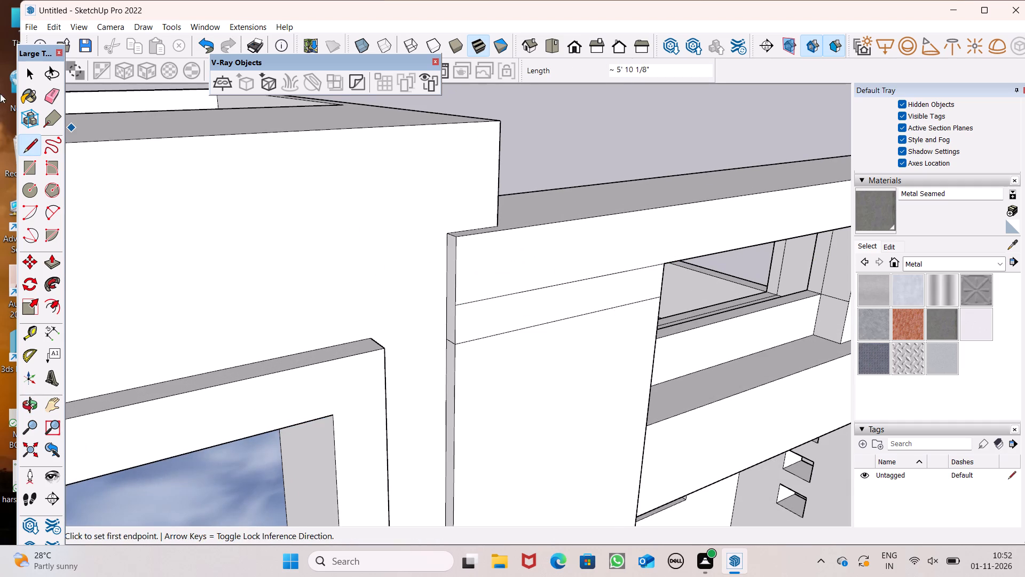
Erase the old lower seam line from the projecting panel's front face and narrow side face.
click(55, 92)
drag(554, 314, 551, 327)
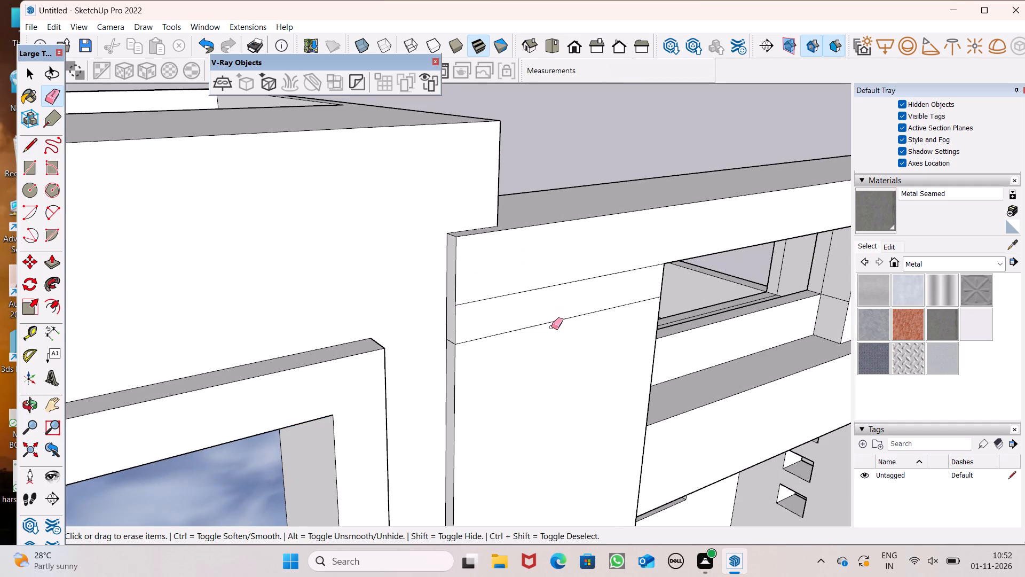
drag(551, 327, 551, 331)
scroll(422, 361, up, 8)
drag(470, 322, 471, 340)
scroll(476, 344, down, 2)
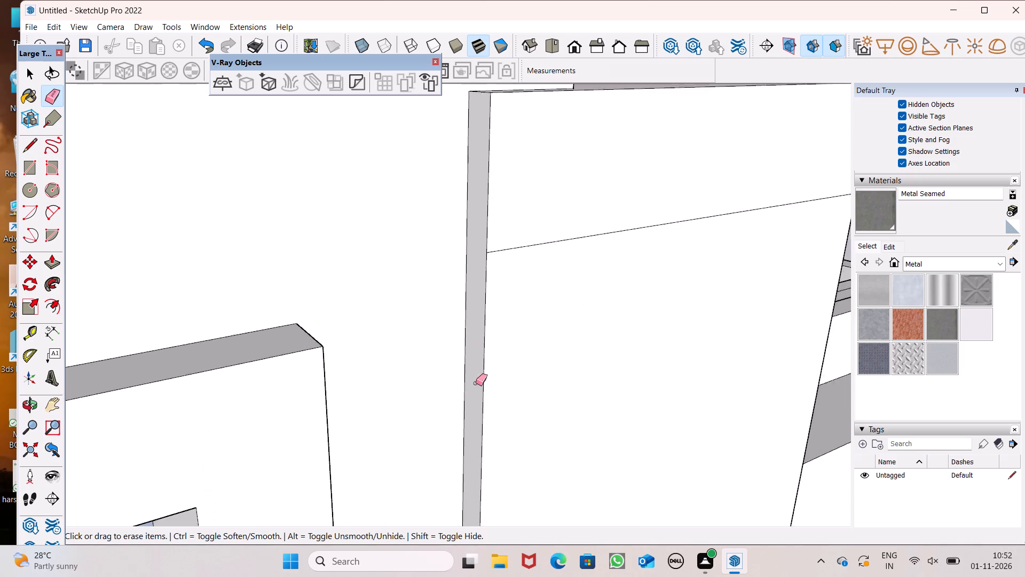
scroll(476, 383, down, 6)
Continue the beam's underside line across the panel's narrow tower-side face with a 3 15/16" line.
click(31, 147)
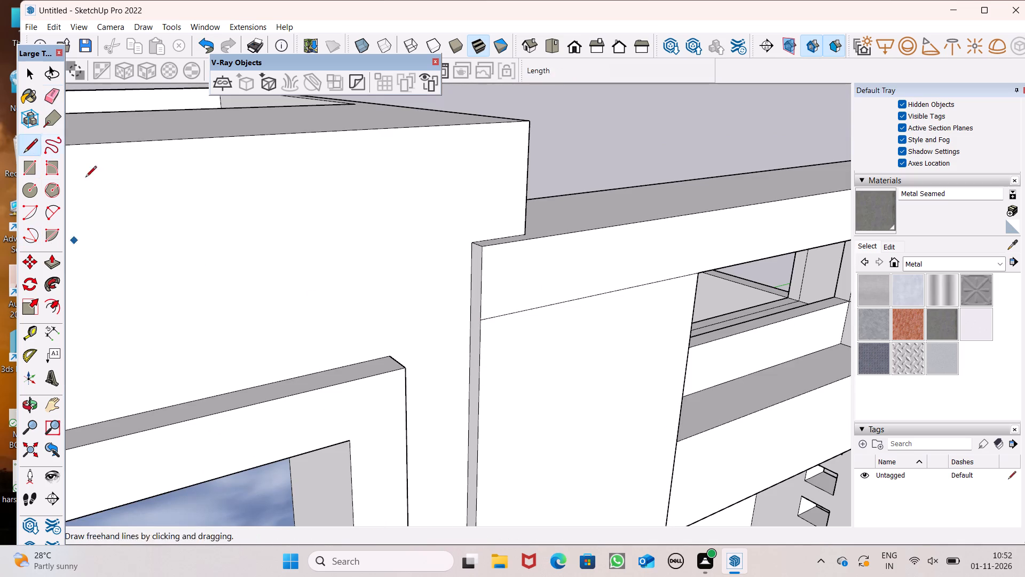
middle_drag(427, 375, 522, 374)
scroll(544, 348, up, 5)
scroll(570, 303, up, 5)
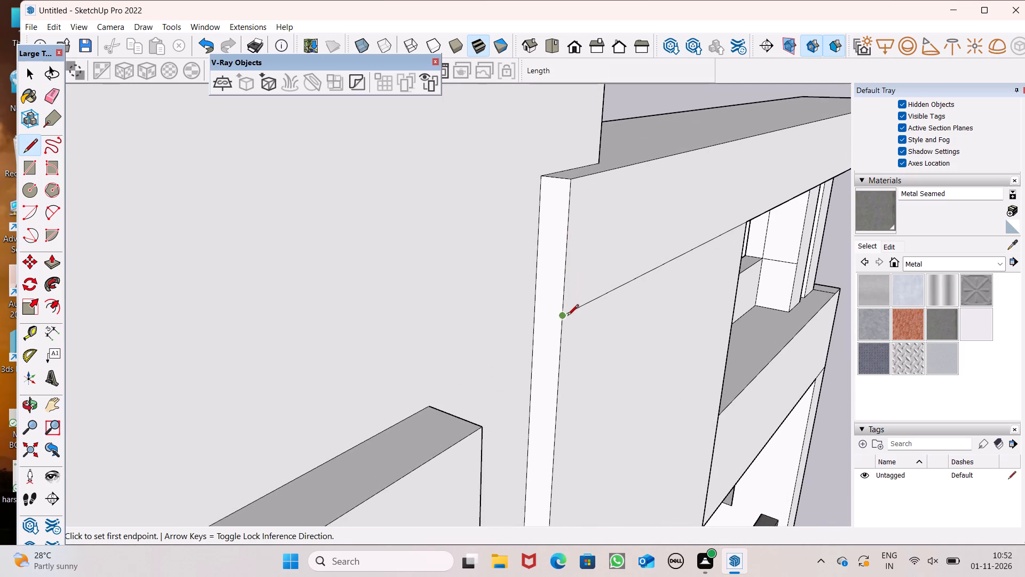
click(567, 317)
click(534, 313)
Extend the beam's tower-side end face outward by 3 3/16" past the projecting panel.
click(58, 270)
scroll(463, 271, down, 1)
scroll(585, 268, up, 3)
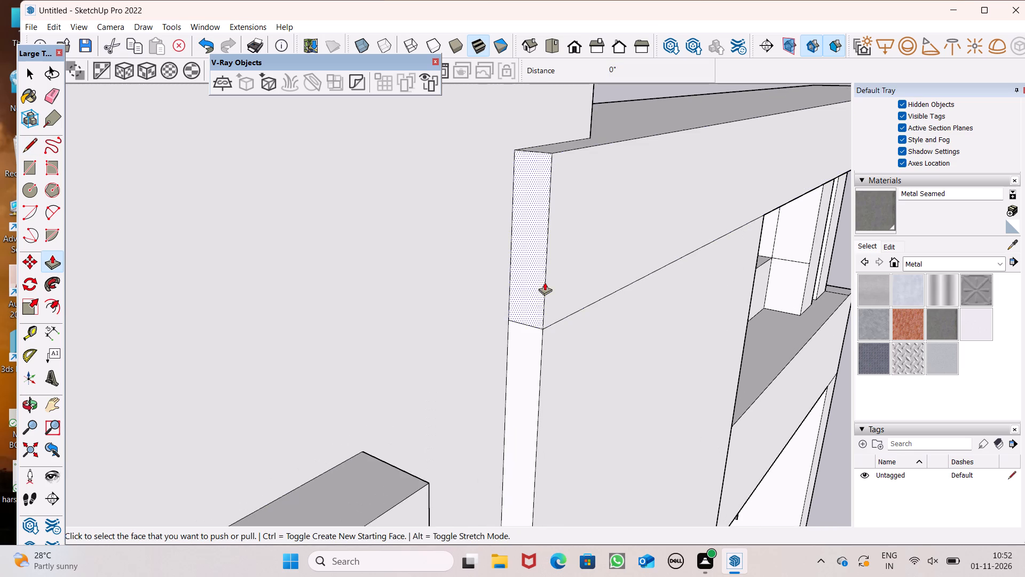
drag(535, 288, 516, 297)
scroll(490, 246, down, 4)
Examine the extended beam against the tower, panel and parapet posts from the front, above and below.
middle_drag(618, 318, 407, 285)
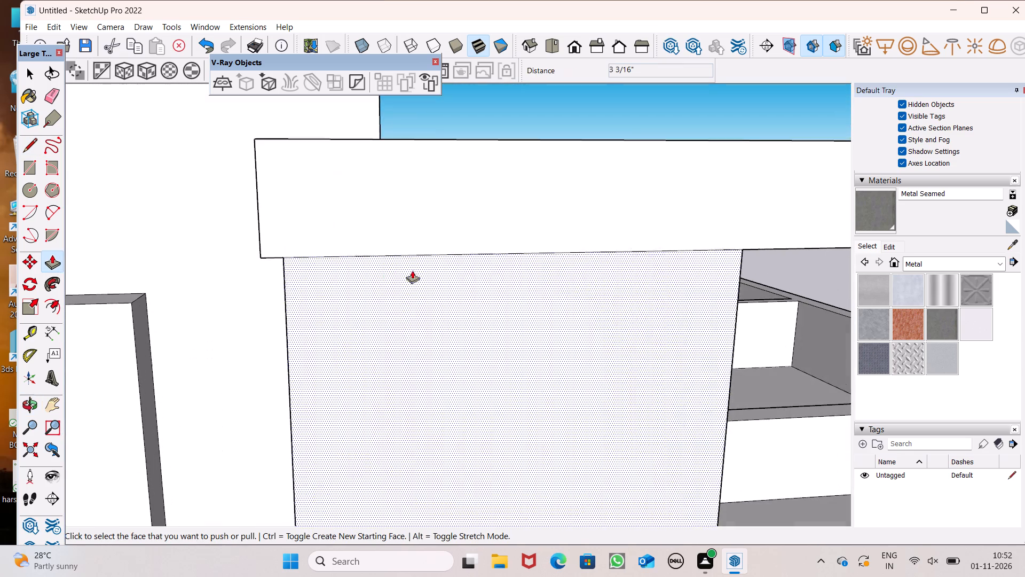
scroll(530, 255, down, 11)
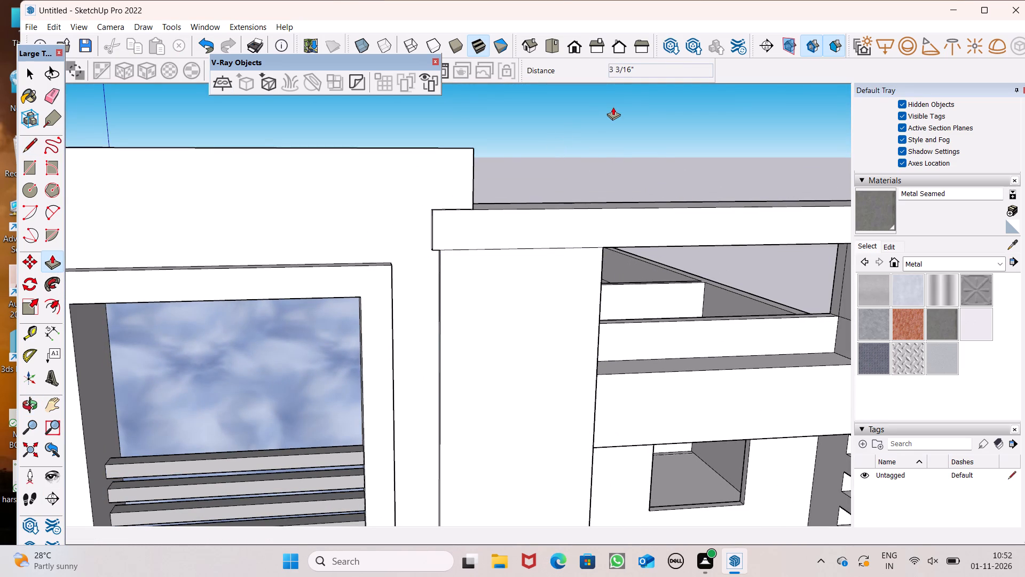
scroll(509, 178, down, 2)
scroll(588, 202, up, 2)
middle_drag(588, 202, 542, 228)
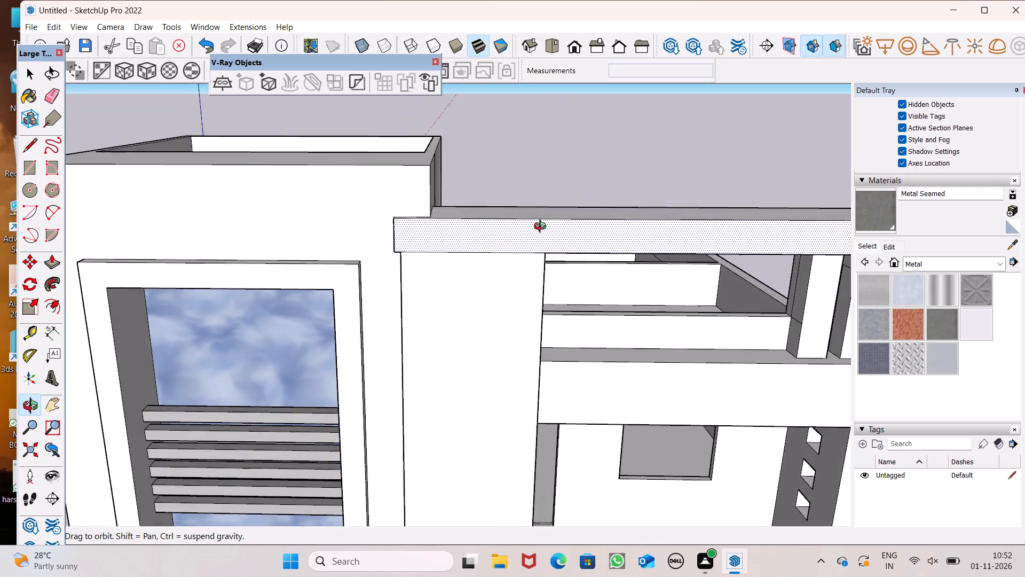
middle_drag(542, 228, 539, 247)
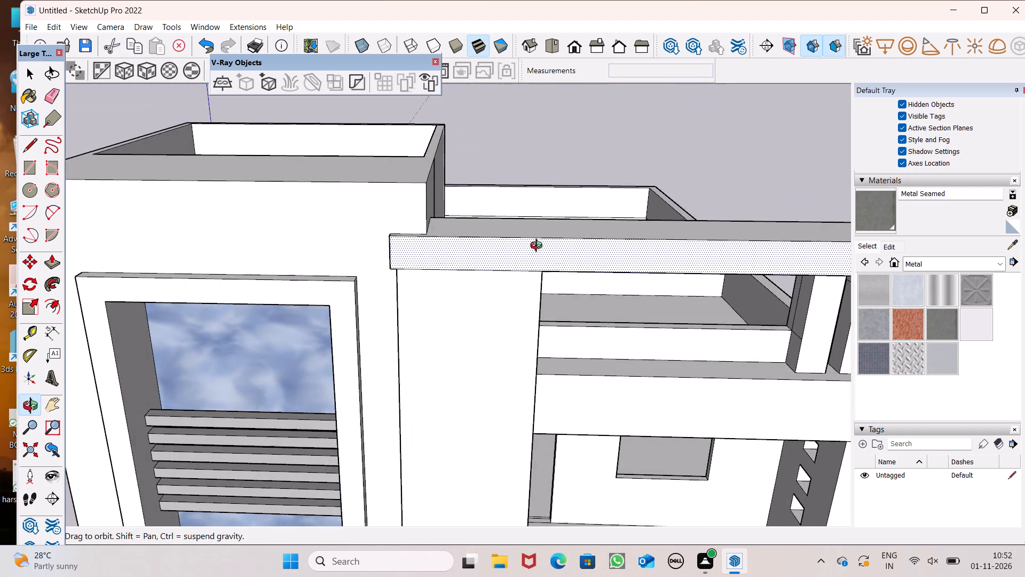
middle_drag(539, 247, 624, 208)
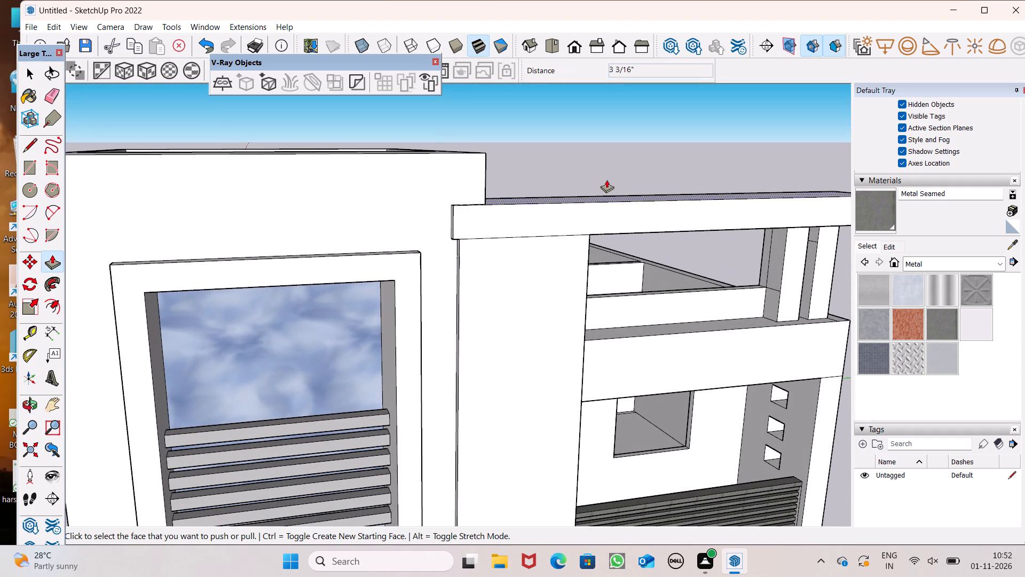
scroll(546, 113, down, 3)
scroll(673, 103, down, 2)
middle_drag(691, 118, 689, 122)
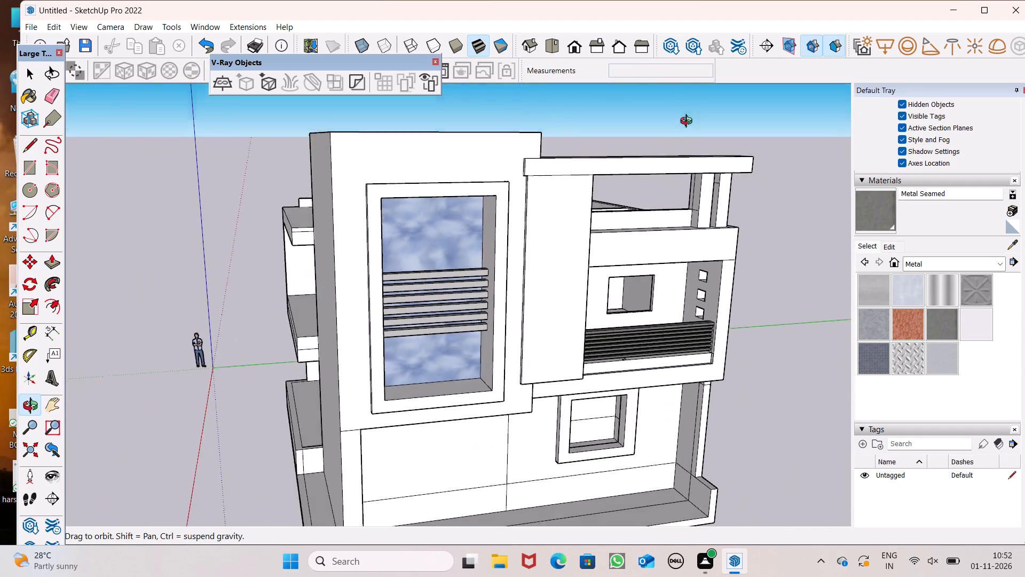
middle_drag(689, 122, 580, 147)
scroll(460, 150, down, 2)
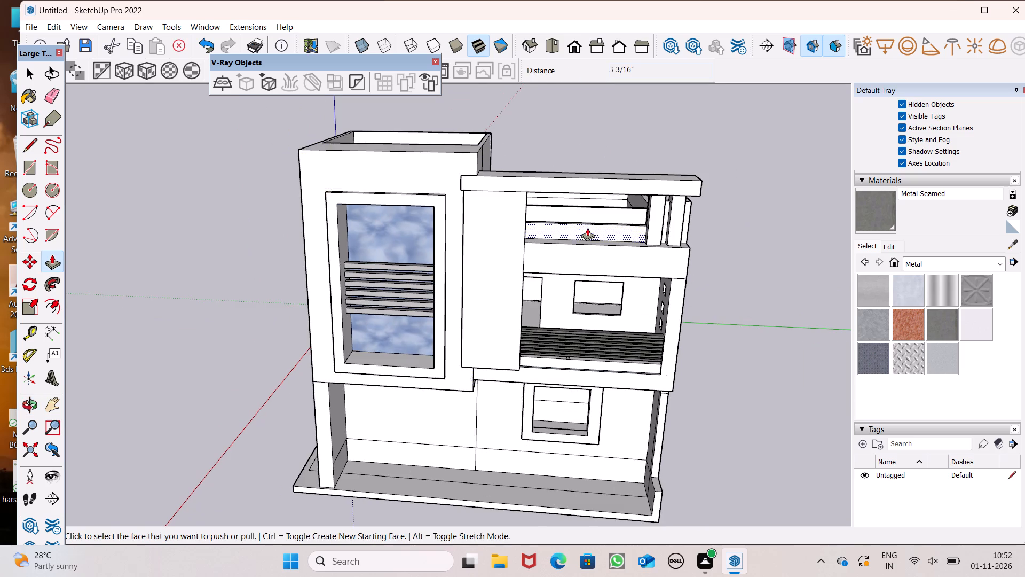
middle_drag(587, 228, 518, 149)
scroll(528, 123, up, 5)
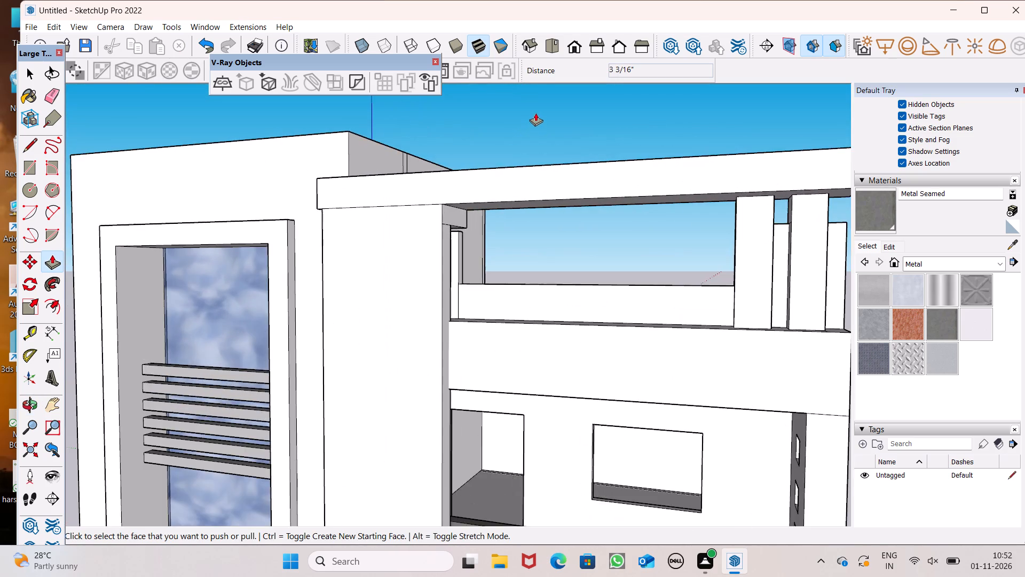
scroll(535, 113, down, 4)
middle_drag(594, 148, 753, 215)
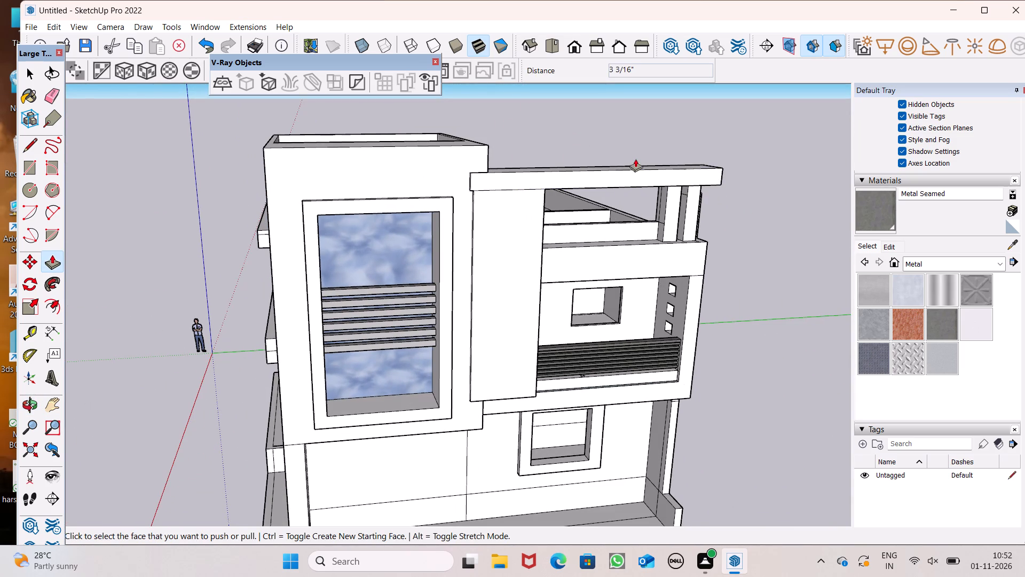
scroll(627, 190, down, 5)
middle_drag(625, 212, 551, 175)
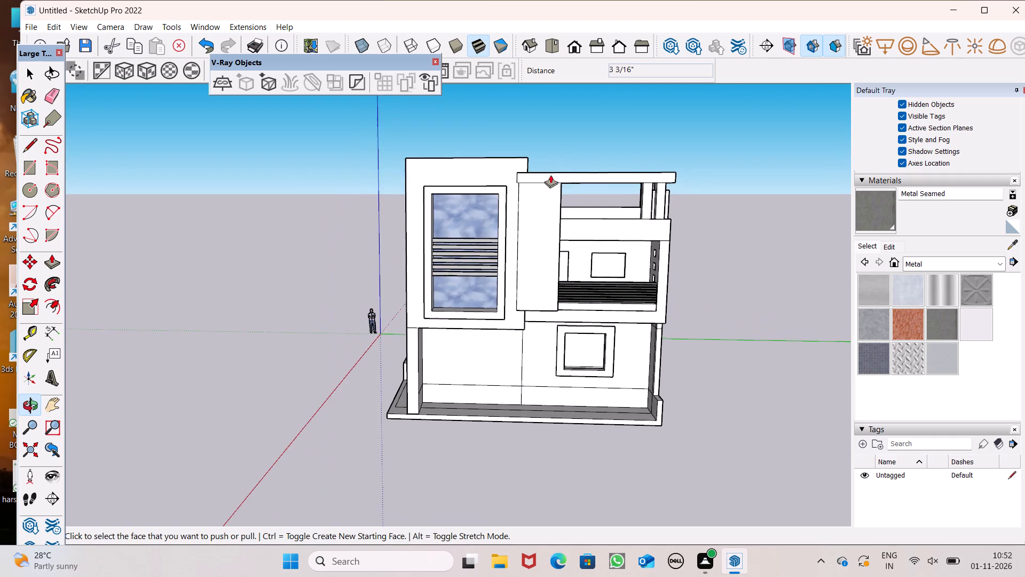
Push the top face of the ledge above the balcony, at the foot of the parapet posts, down by 1' 1 3/4".
scroll(605, 174, up, 3)
scroll(604, 225, down, 2)
middle_drag(645, 248, 643, 249)
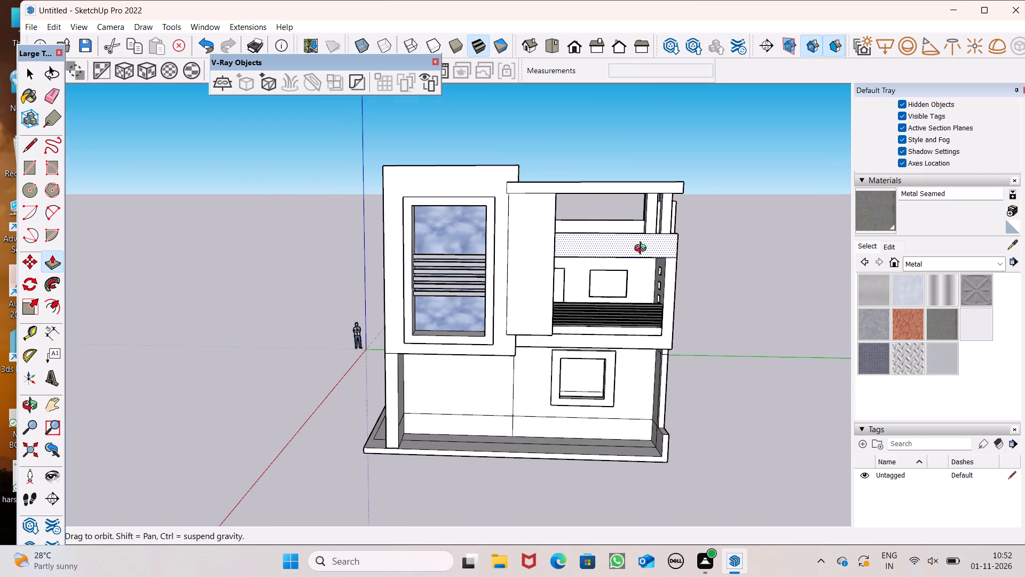
middle_drag(643, 249, 567, 168)
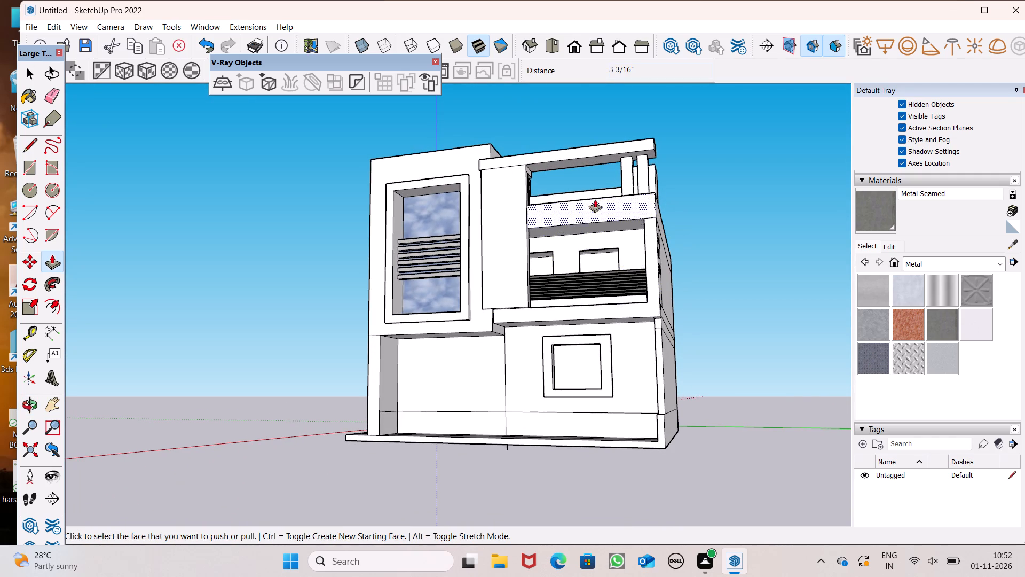
scroll(606, 180, down, 3)
middle_drag(608, 177, 619, 238)
scroll(608, 227, up, 7)
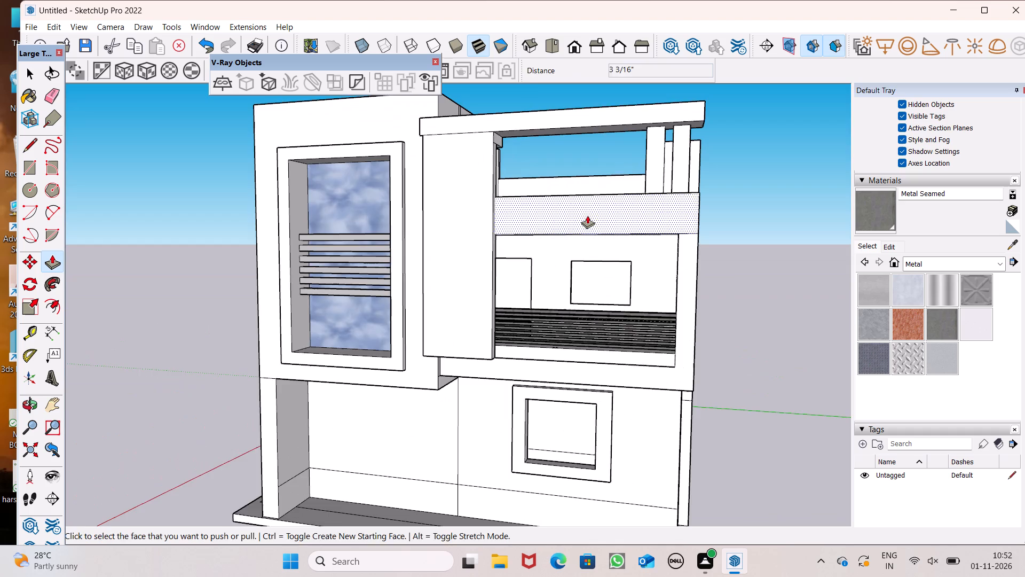
middle_drag(587, 229, 529, 268)
scroll(529, 268, up, 1)
scroll(530, 211, down, 3)
middle_drag(560, 200, 551, 252)
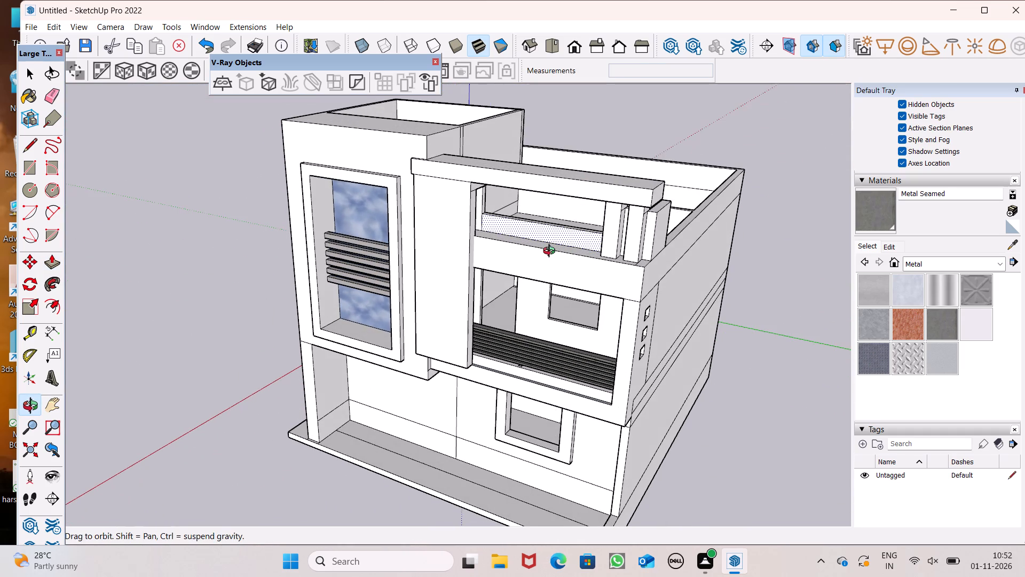
middle_drag(551, 252, 555, 268)
scroll(555, 268, up, 6)
drag(532, 247, 533, 270)
Push the remaining raised piece at the ledge's outer corner down by 1' 1 3/4", flush with the lowered ledge.
middle_drag(622, 288, 717, 172)
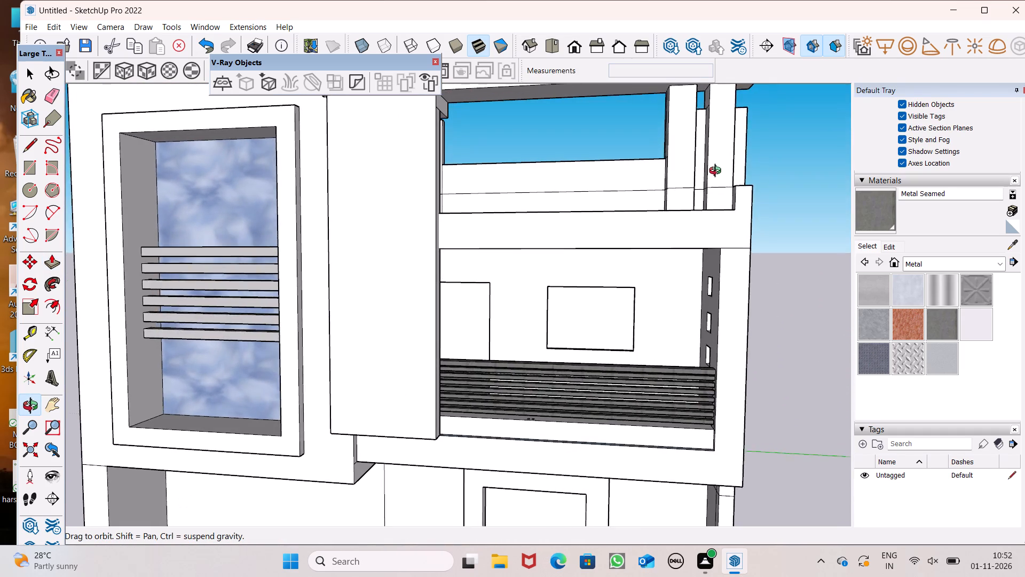
middle_drag(717, 172, 715, 170)
scroll(656, 165, down, 2)
middle_drag(768, 188, 728, 266)
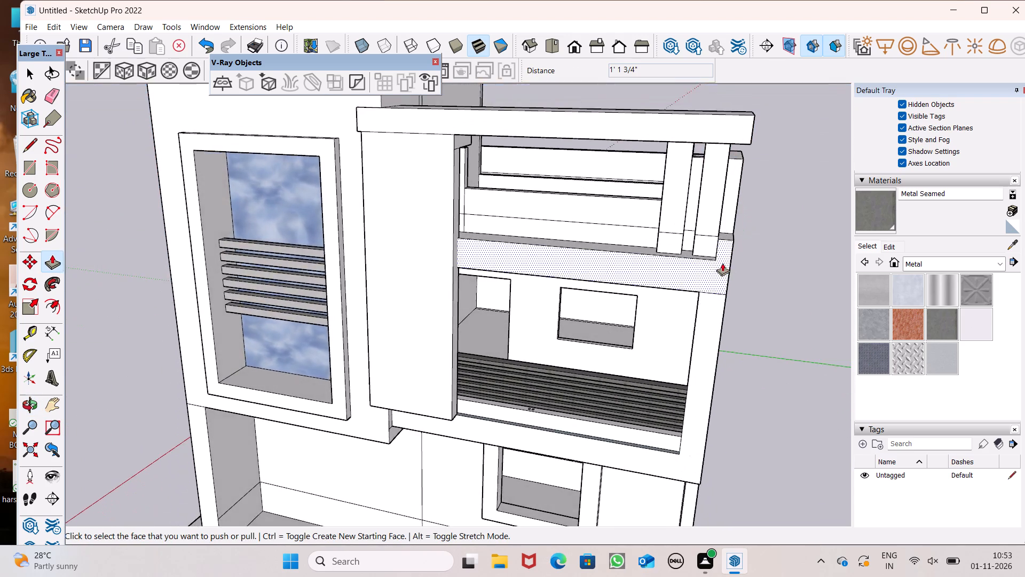
scroll(721, 263, up, 7)
drag(728, 225, 711, 268)
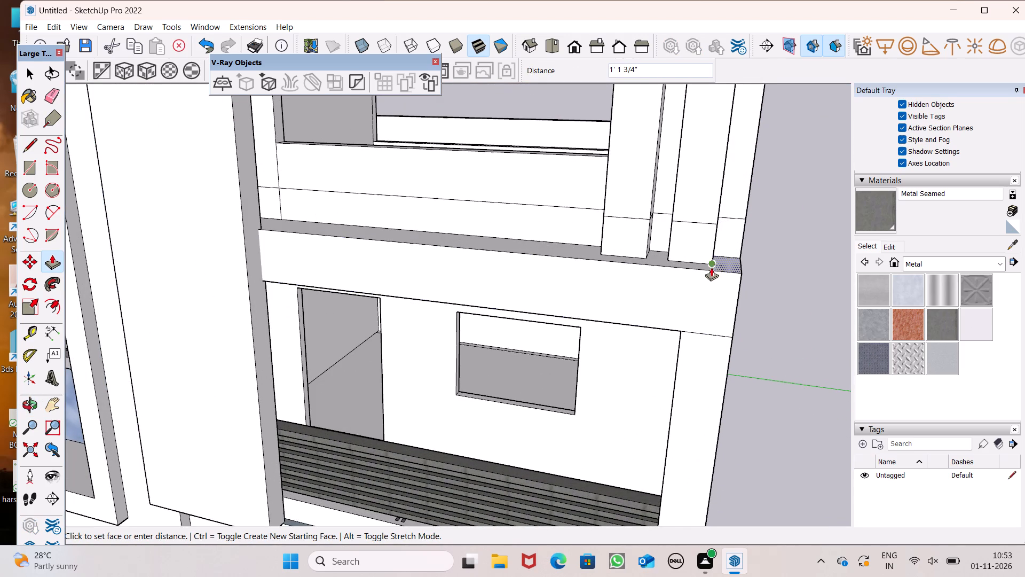
drag(711, 268, 703, 268)
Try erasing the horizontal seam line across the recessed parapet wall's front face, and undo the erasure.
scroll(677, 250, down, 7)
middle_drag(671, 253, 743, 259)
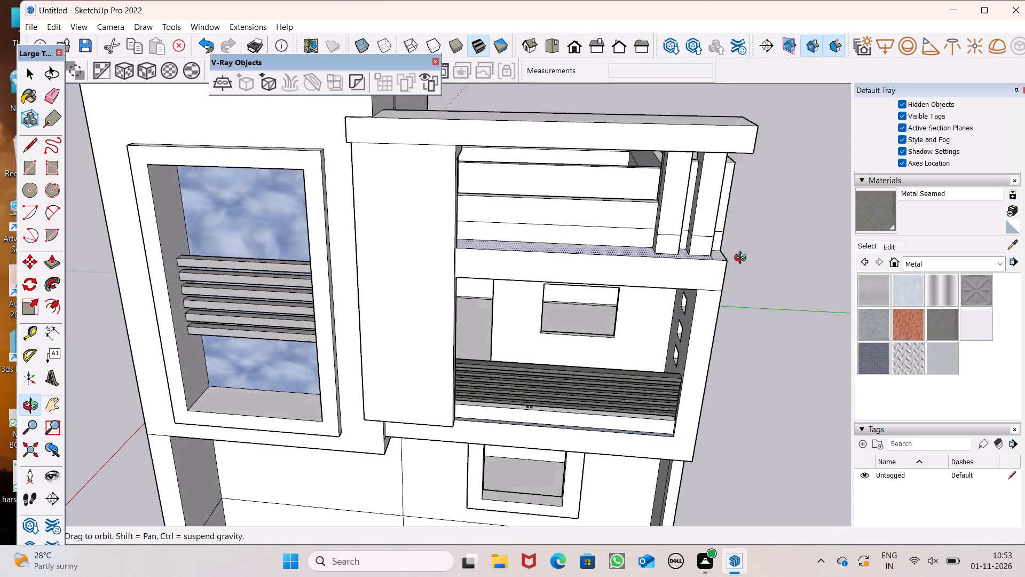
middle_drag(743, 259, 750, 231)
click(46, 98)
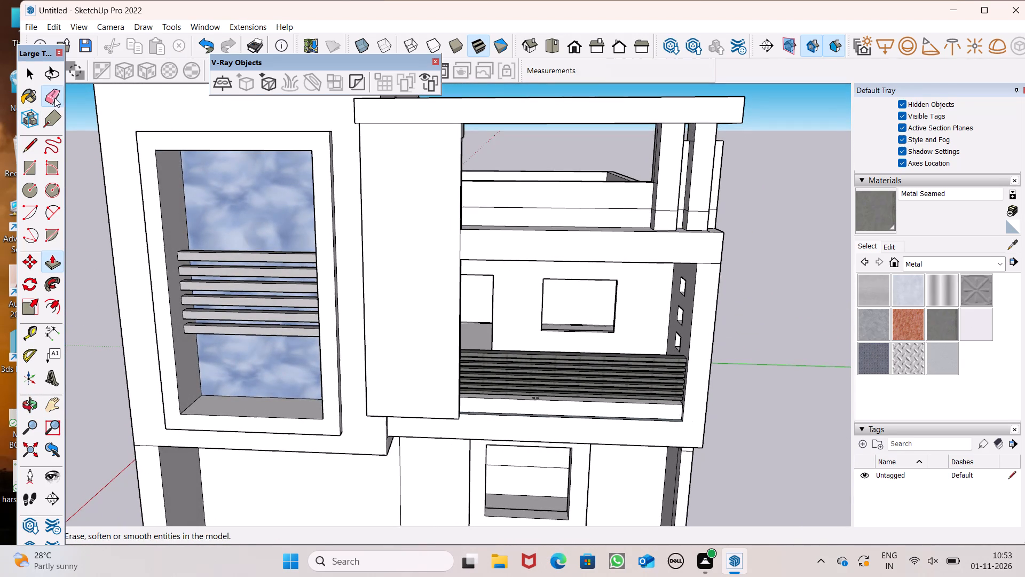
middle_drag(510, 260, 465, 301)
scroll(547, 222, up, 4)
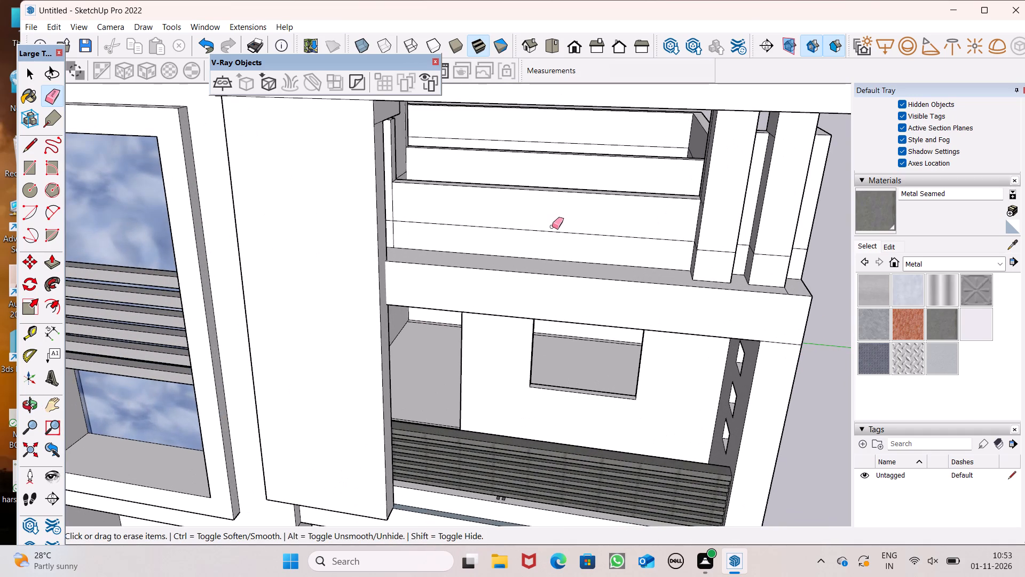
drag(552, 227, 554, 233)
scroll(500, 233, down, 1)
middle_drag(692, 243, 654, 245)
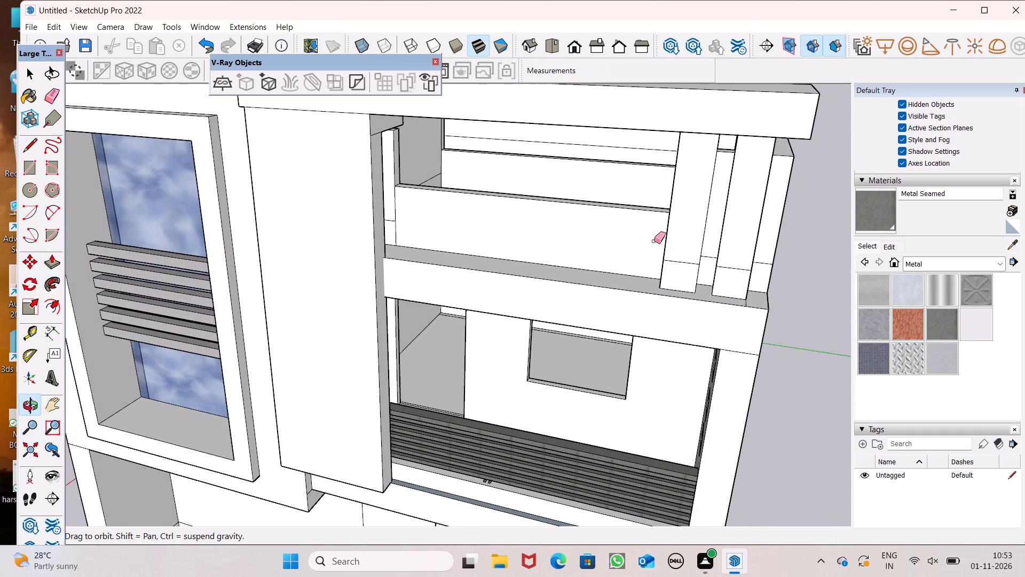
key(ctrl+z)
Erase the horizontal seam lines from the front faces and outer side faces of the two parapet posts.
scroll(522, 206, up, 3)
scroll(580, 233, down, 3)
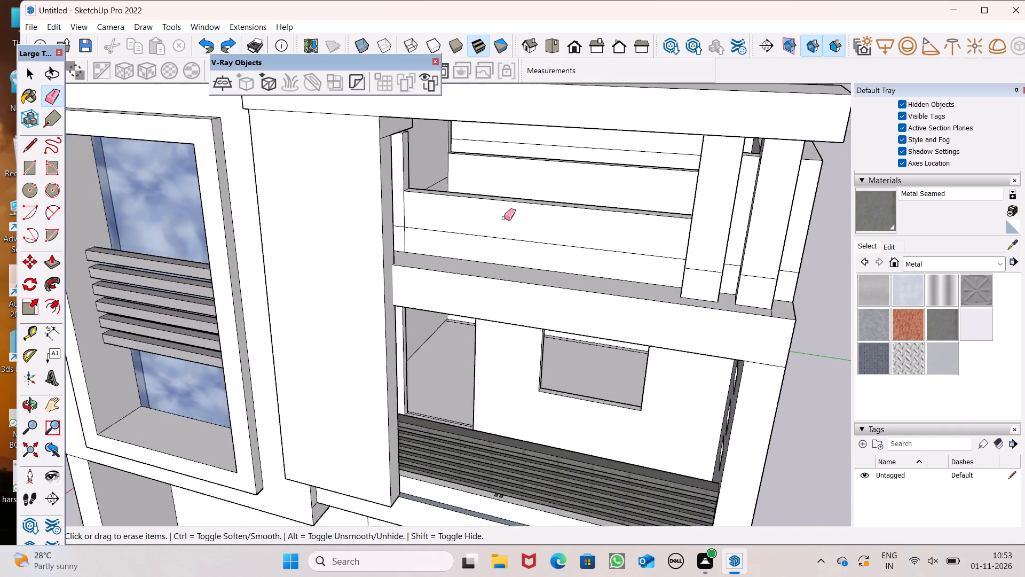
scroll(504, 218, down, 2)
middle_drag(564, 255, 619, 279)
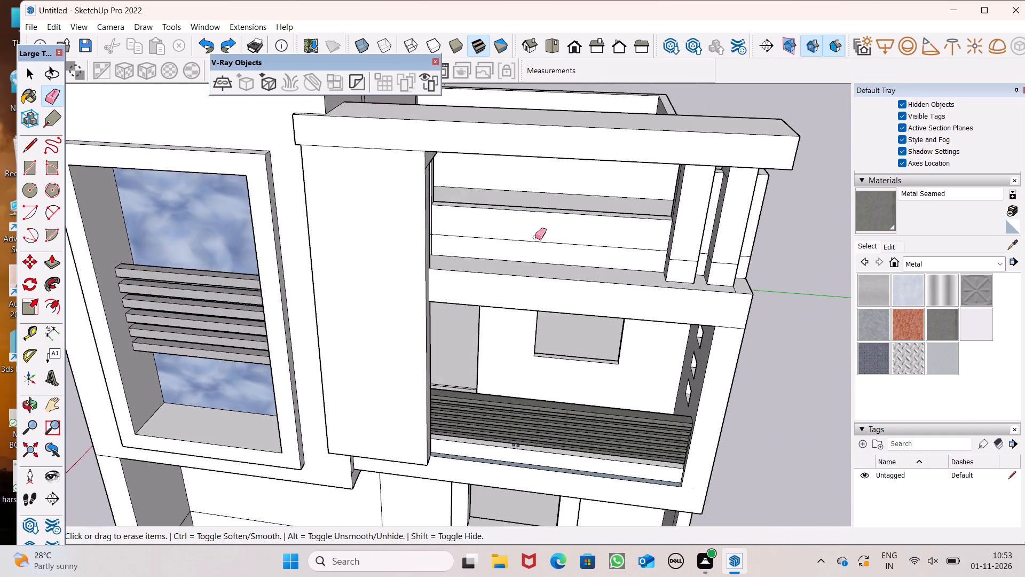
scroll(535, 237, down, 2)
middle_drag(594, 247, 516, 233)
scroll(517, 233, up, 6)
click(640, 260)
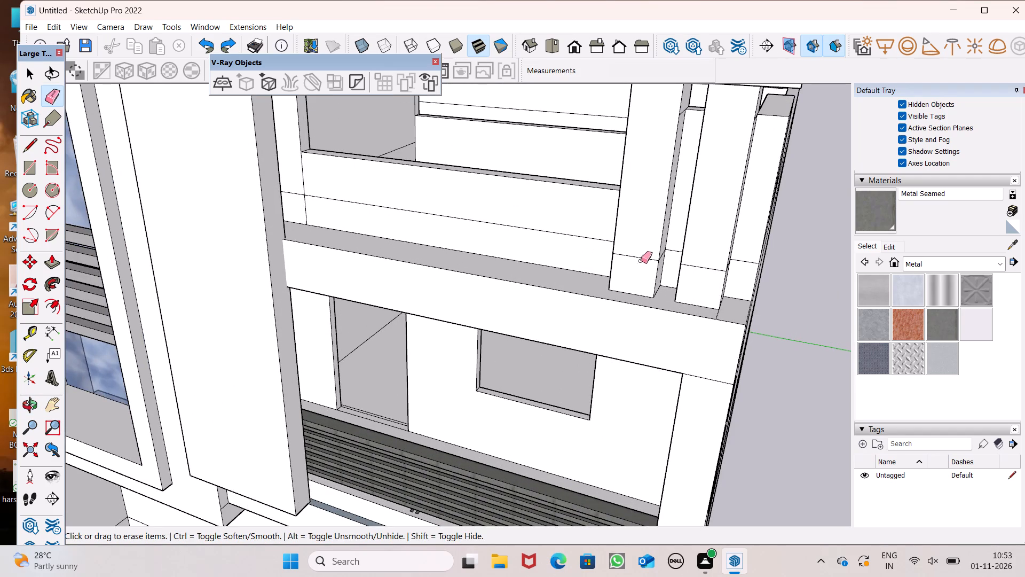
click(704, 268)
drag(648, 253, 642, 267)
scroll(683, 277, up, 1)
middle_drag(683, 277, 683, 278)
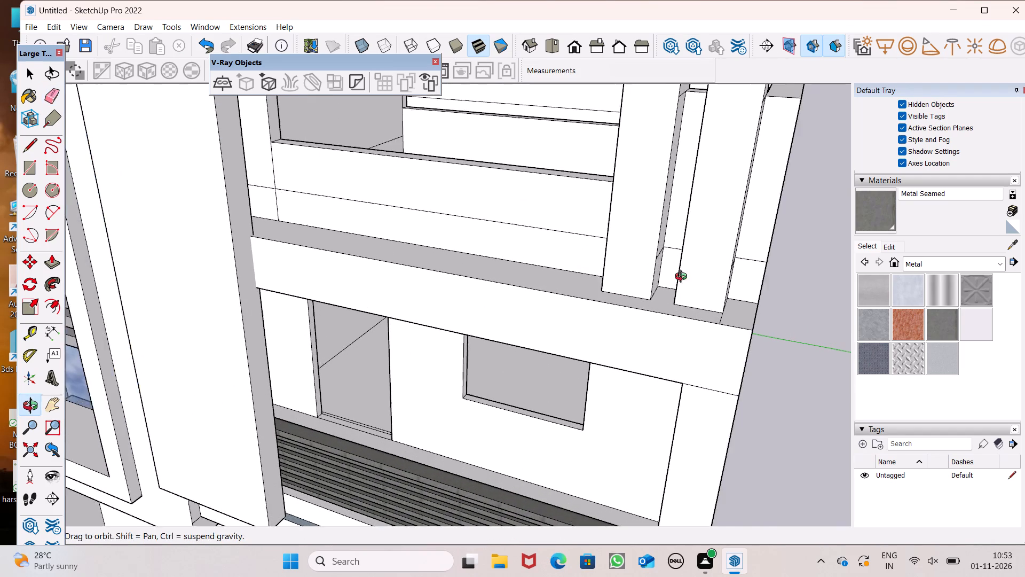
middle_drag(683, 278, 648, 285)
scroll(648, 285, up, 4)
drag(632, 263, 630, 269)
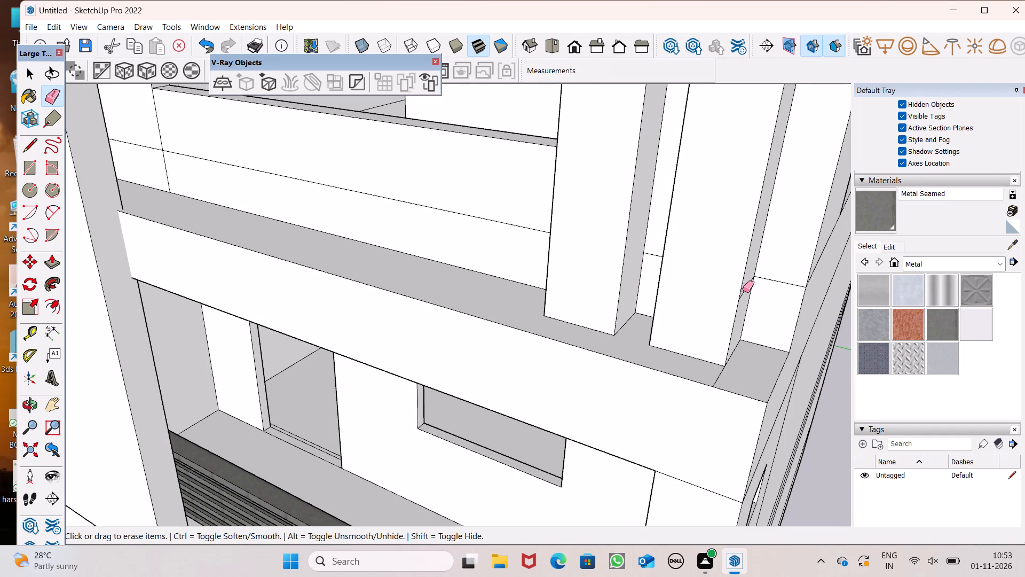
click(743, 290)
Erase the horizontal seam lines from the tower-facing sides of the two parapet posts.
middle_drag(613, 264, 938, 224)
scroll(937, 228, up, 1)
scroll(681, 181, up, 5)
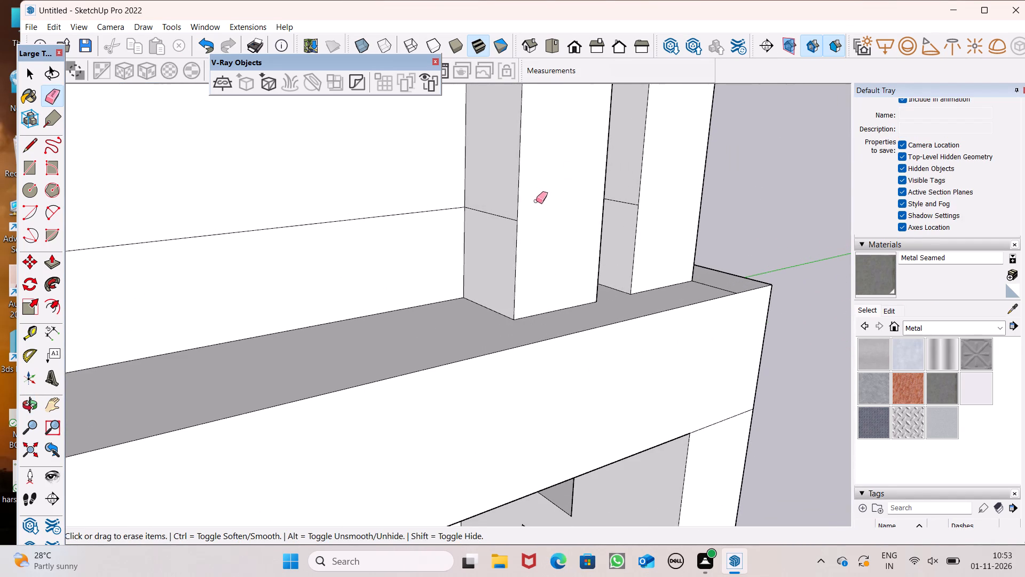
drag(502, 210, 501, 220)
drag(625, 196, 622, 206)
Lower the top face of the recessed parapet wall between the projecting panel and the posts by about 10 7/16".
scroll(612, 190, down, 13)
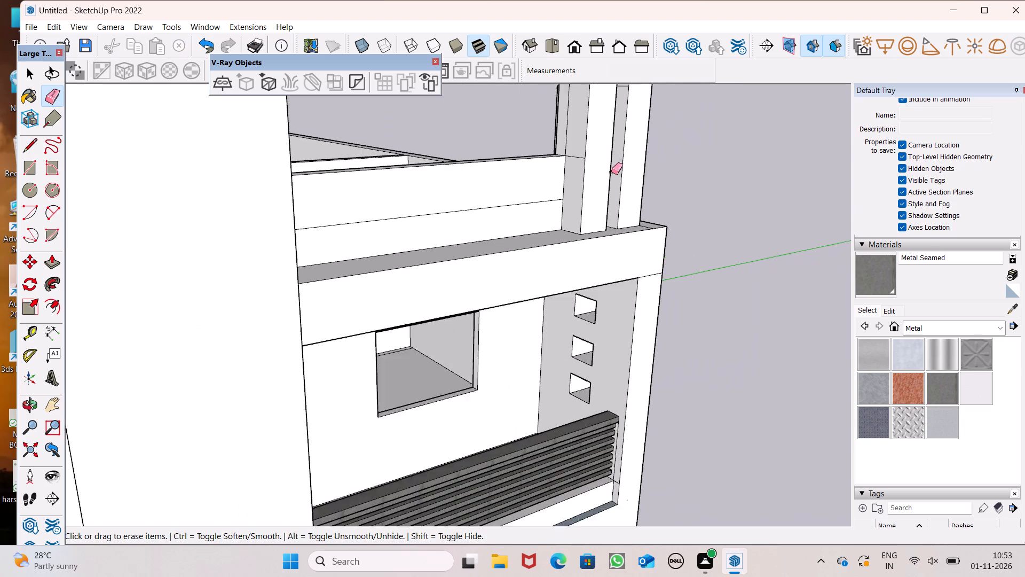
scroll(611, 172, down, 2)
middle_drag(621, 185, 551, 206)
scroll(559, 212, up, 1)
scroll(586, 155, down, 6)
middle_drag(581, 178, 433, 202)
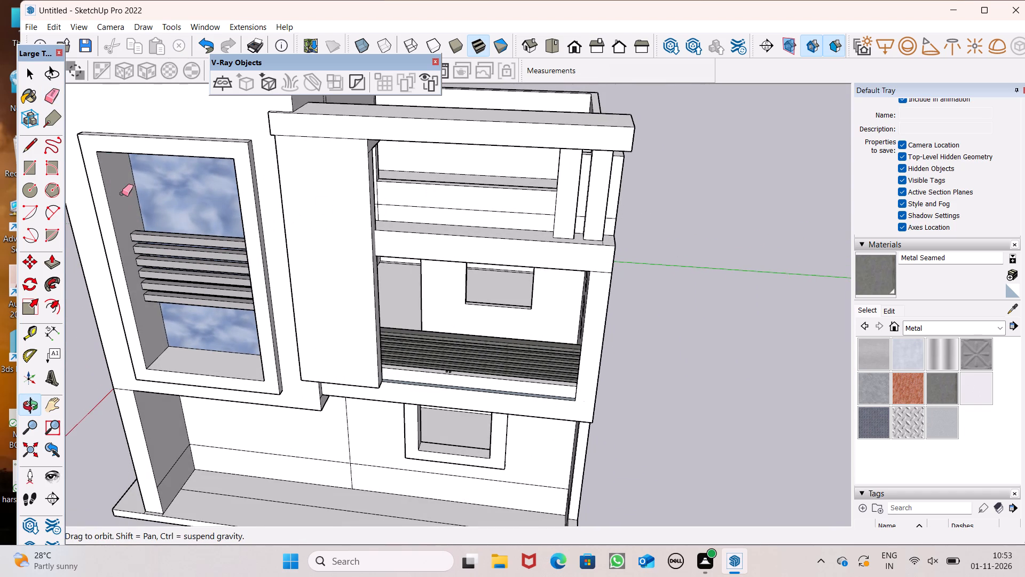
click(52, 259)
scroll(309, 199, up, 2)
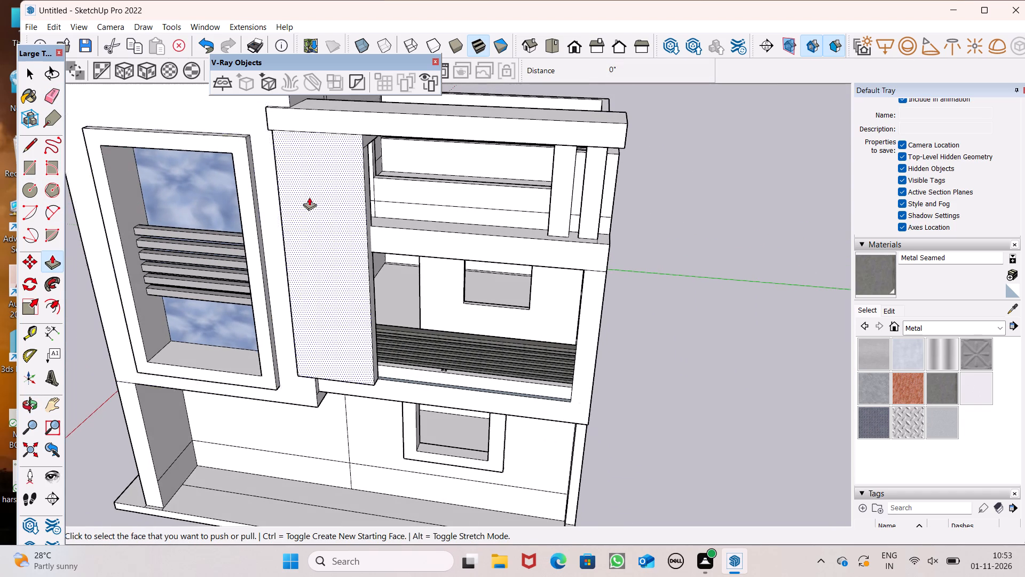
scroll(309, 197, up, 6)
drag(399, 219, 403, 262)
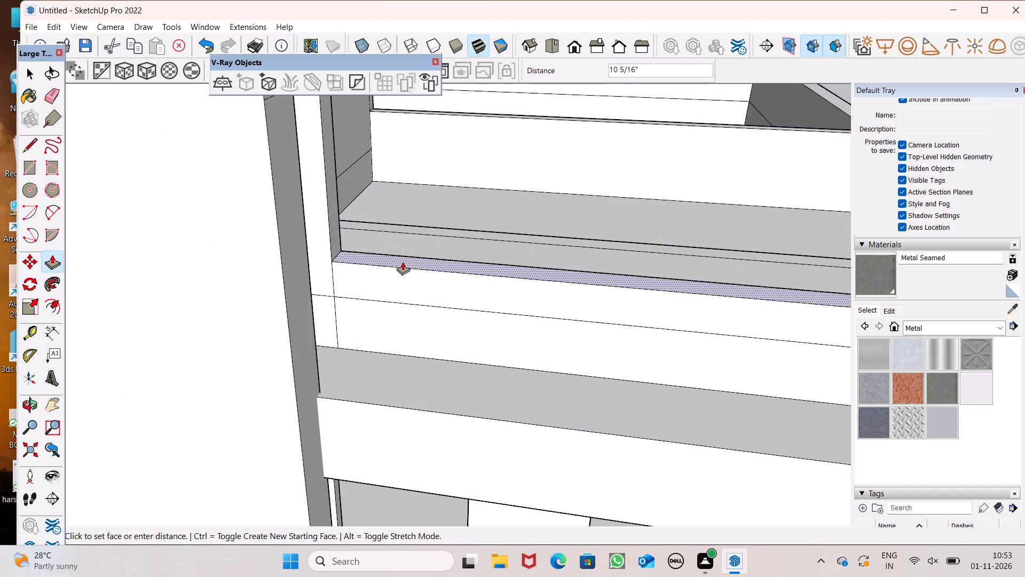
drag(403, 262, 401, 262)
Pull the lower and upper strips of the recessed parapet wall's front face outward to a flush 8 3/8".
scroll(433, 146, down, 7)
middle_drag(502, 199, 738, 118)
scroll(622, 137, up, 8)
middle_drag(608, 188, 631, 271)
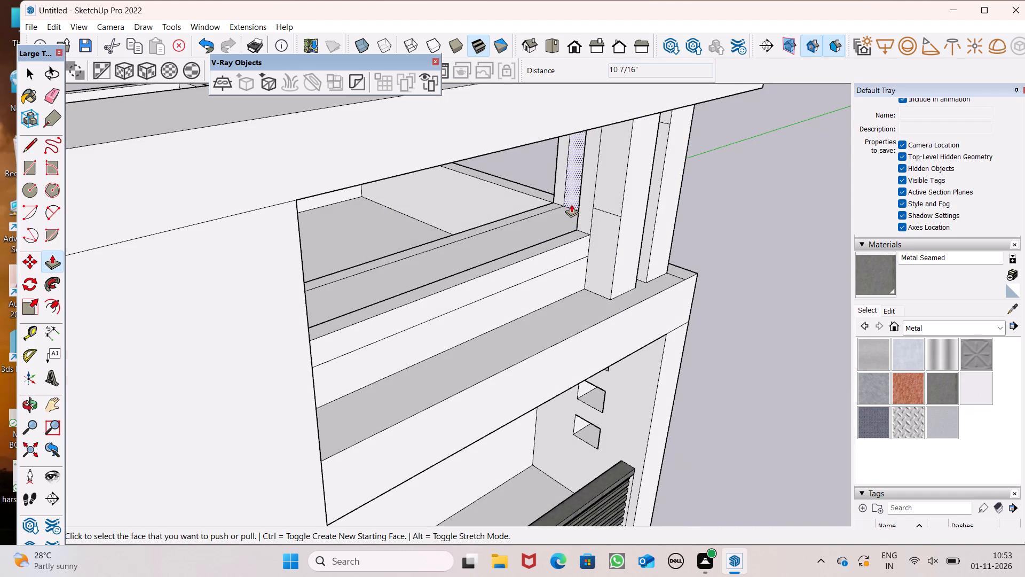
scroll(580, 239, up, 3)
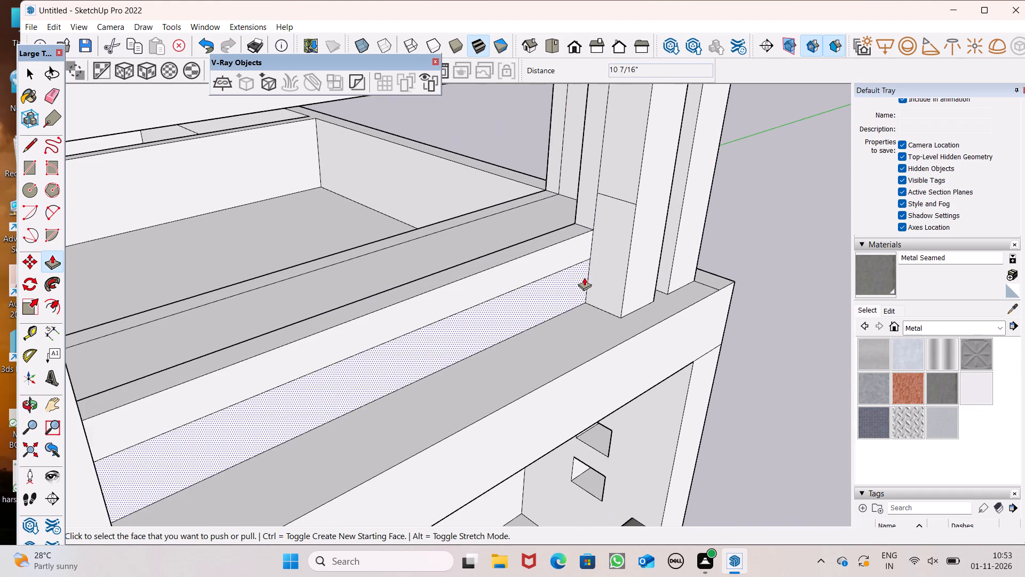
drag(573, 277, 592, 299)
drag(567, 258, 573, 269)
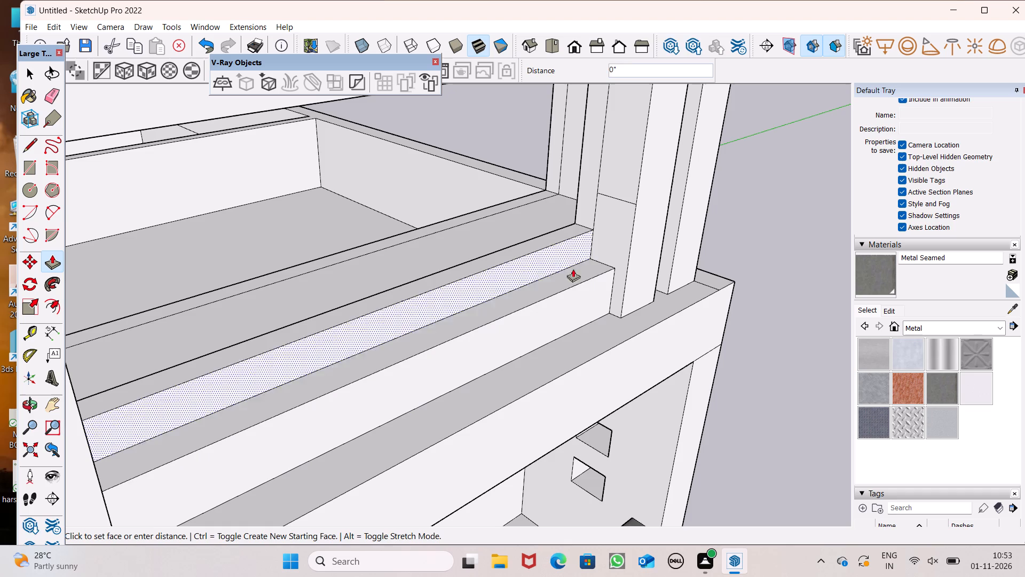
drag(573, 269, 575, 287)
Lower the top face of the thickened parapet section between the panel and the posts by about 4 1/4".
scroll(592, 202, down, 1)
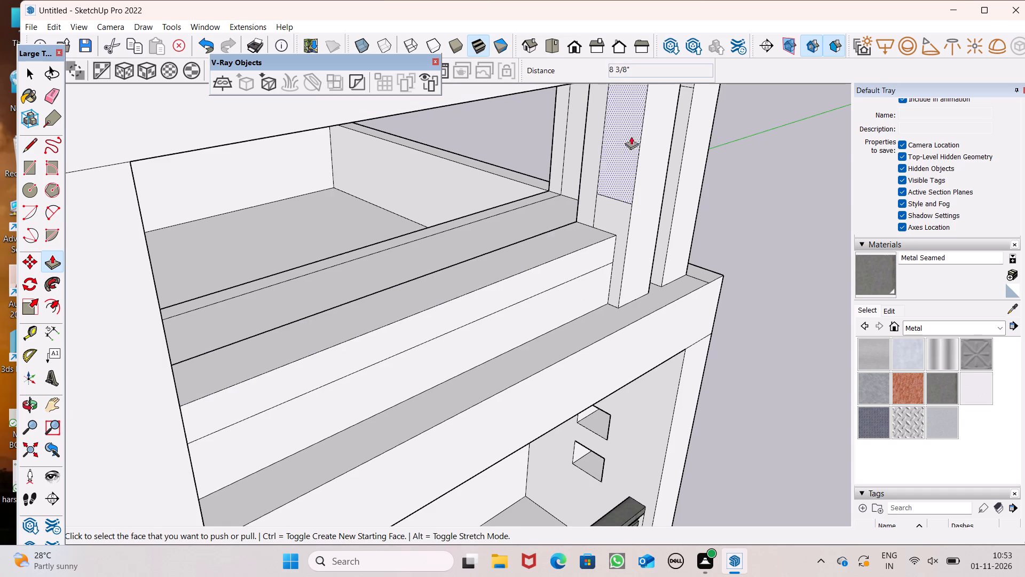
scroll(621, 137, down, 3)
middle_drag(629, 200, 449, 182)
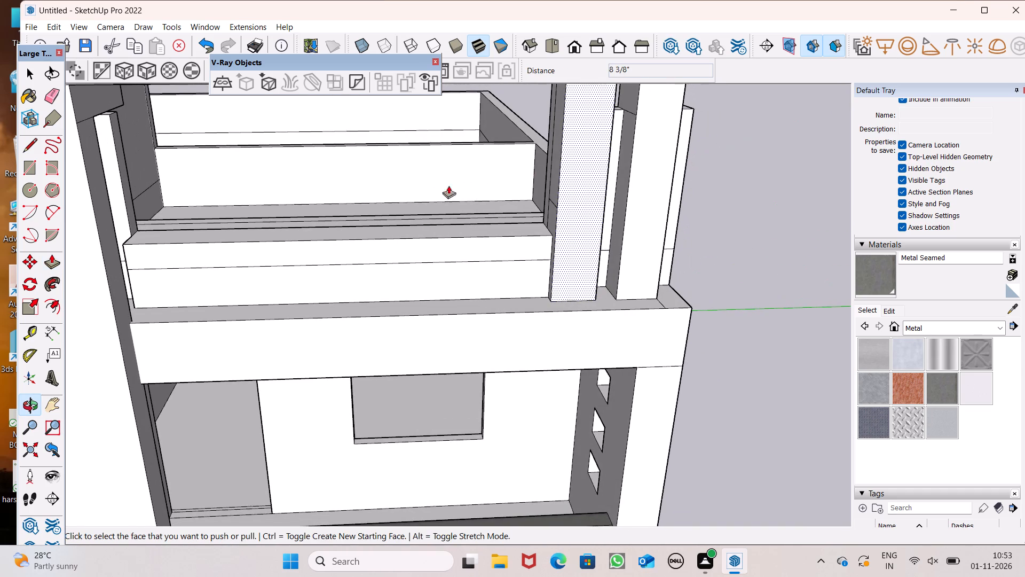
scroll(559, 212, down, 5)
middle_drag(560, 233, 521, 233)
scroll(469, 232, up, 6)
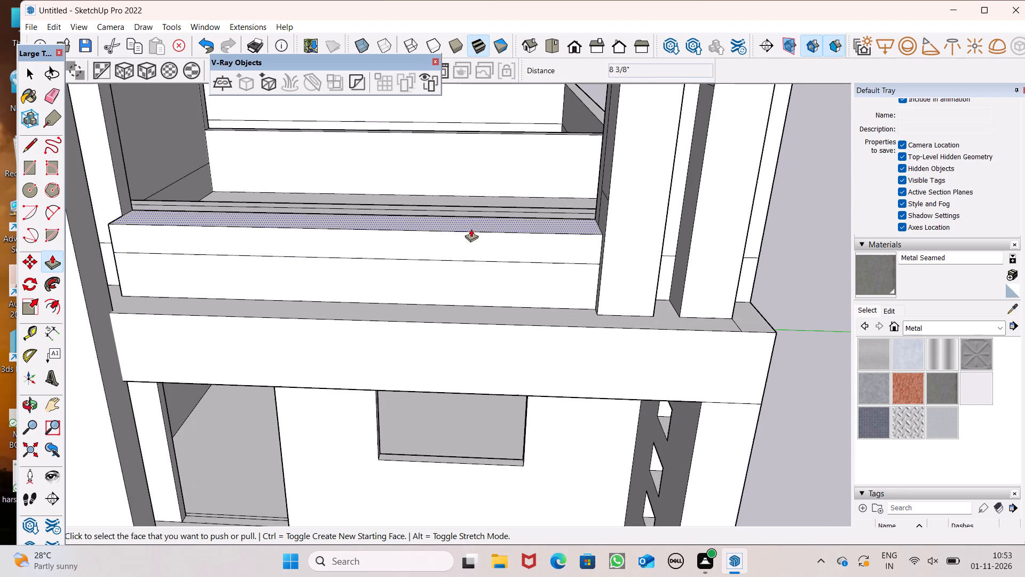
drag(476, 225, 479, 240)
Erase the horizontal seam line across the front face of the thickened parapet wall.
scroll(543, 210, down, 2)
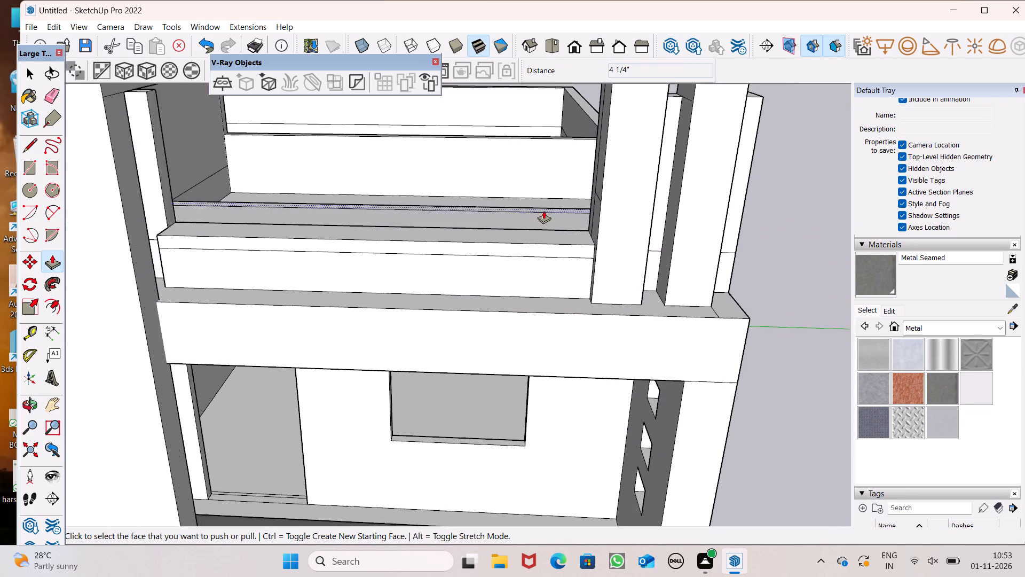
scroll(543, 210, down, 4)
click(52, 97)
scroll(269, 206, up, 4)
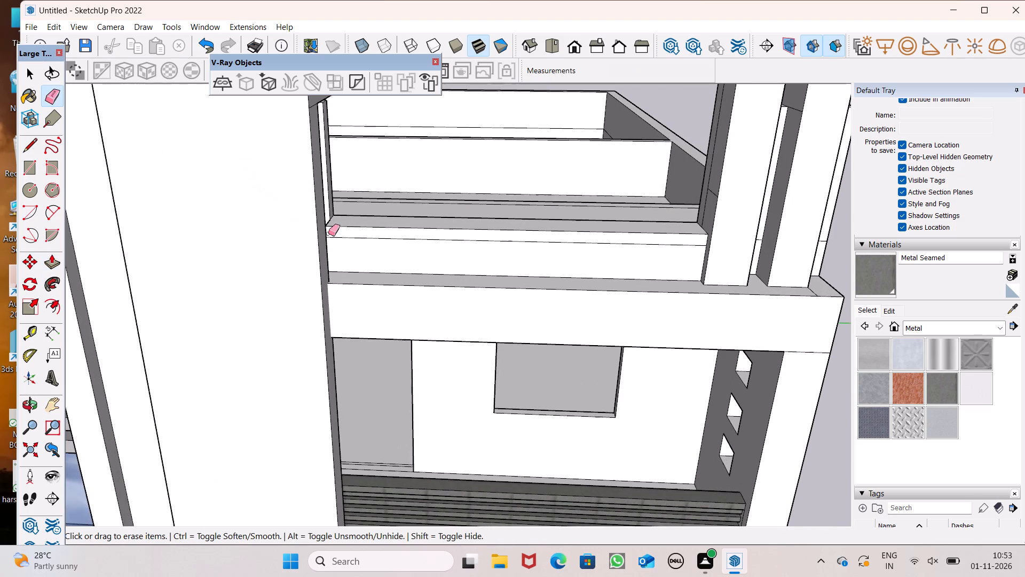
click(391, 242)
drag(398, 237, 398, 243)
Erase the leftover horizontal and vertical seam lines from the tower-facing side of the first parapet post.
scroll(475, 242, down, 4)
middle_drag(535, 231, 672, 224)
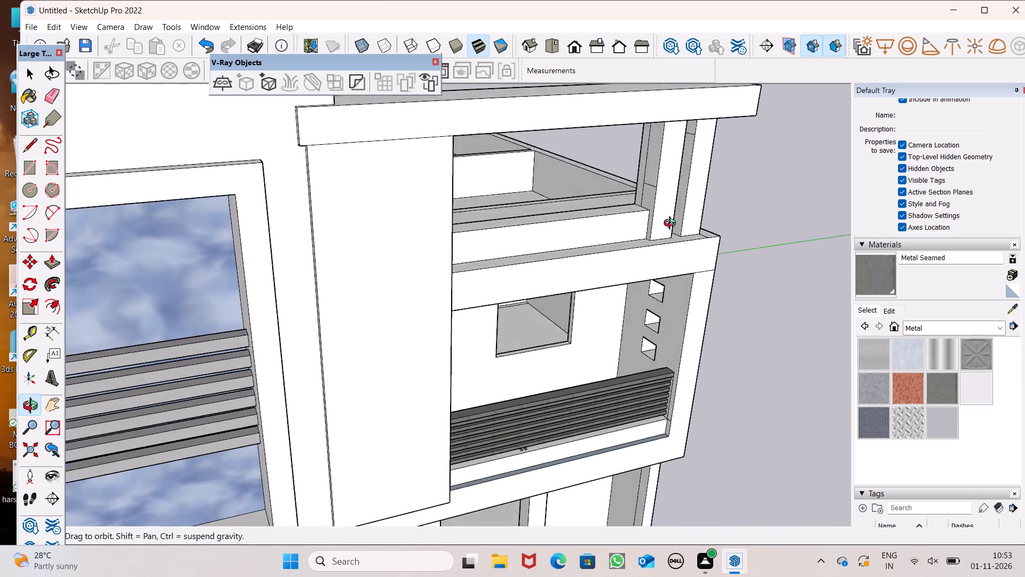
middle_drag(672, 224, 764, 186)
scroll(665, 141, up, 6)
middle_drag(582, 206, 622, 169)
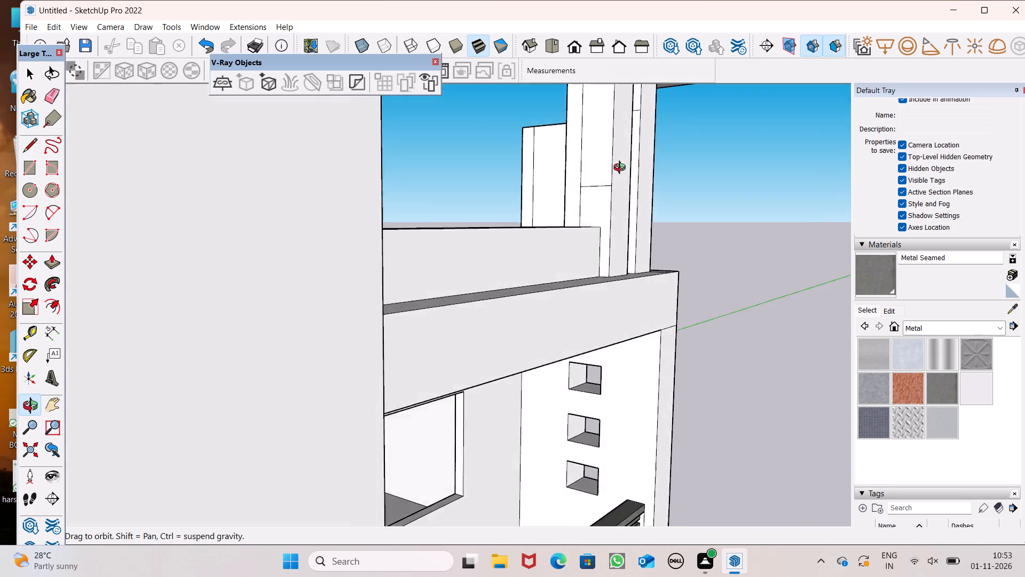
middle_drag(622, 169, 661, 240)
middle_click(661, 240)
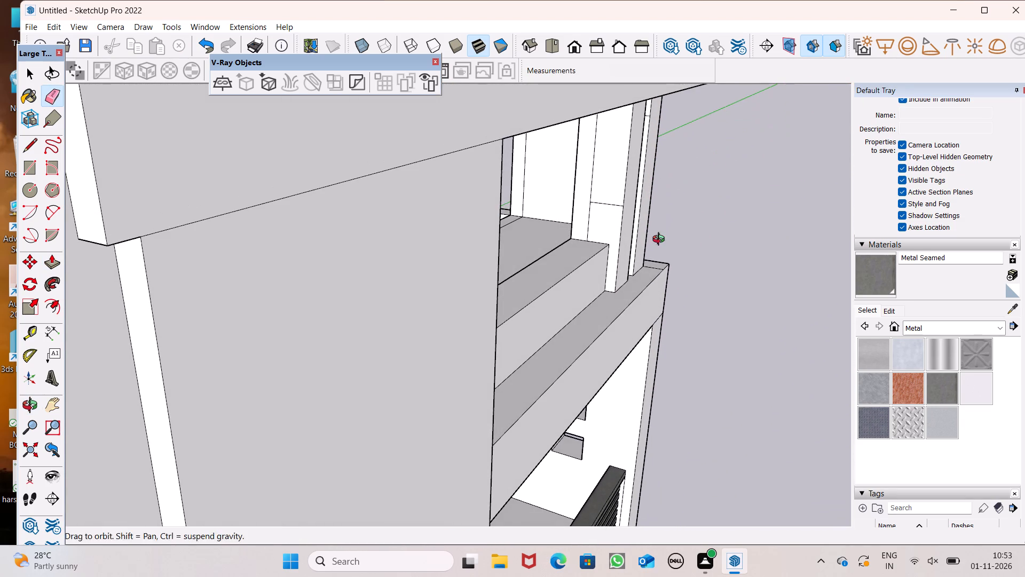
scroll(565, 236, up, 8)
drag(614, 178, 612, 183)
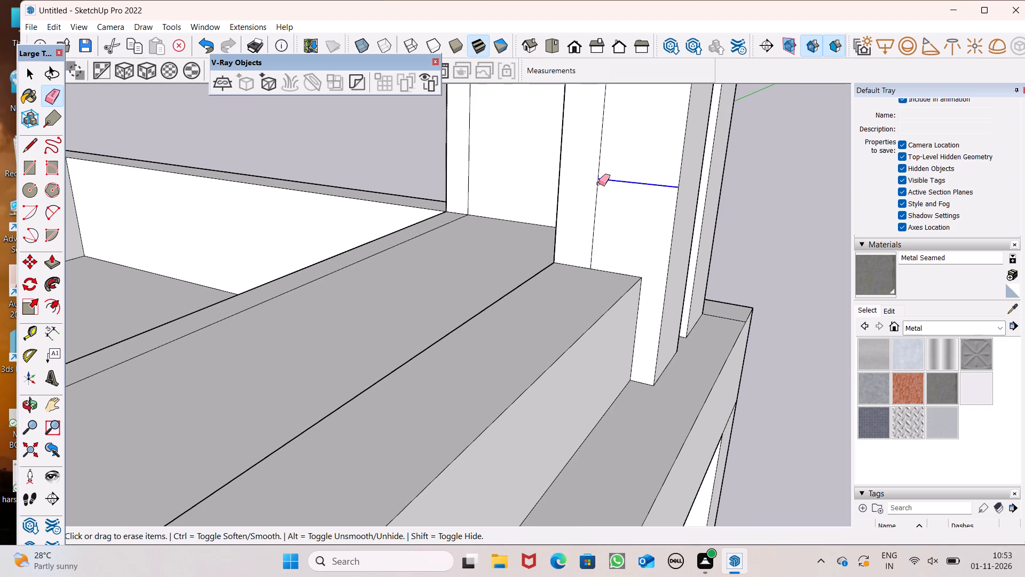
drag(601, 183, 596, 185)
Draw two vertical lines about 4' 7 11/16" long on the tower-facing side of the first parapet post, from the parapet top to the beam.
scroll(597, 229, down, 7)
middle_drag(616, 252, 621, 192)
scroll(571, 278, down, 7)
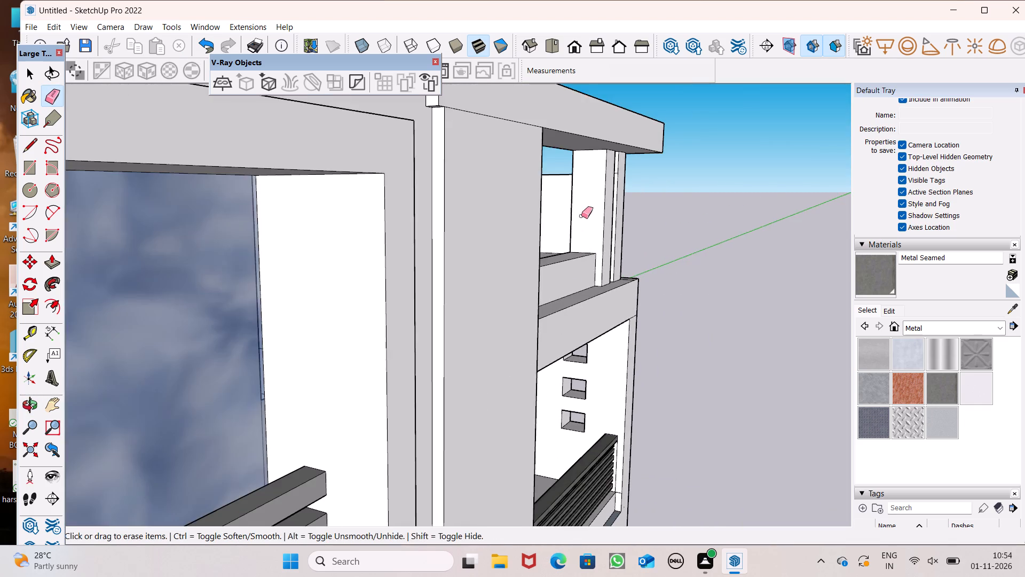
middle_drag(583, 207, 586, 191)
drag(31, 148, 44, 148)
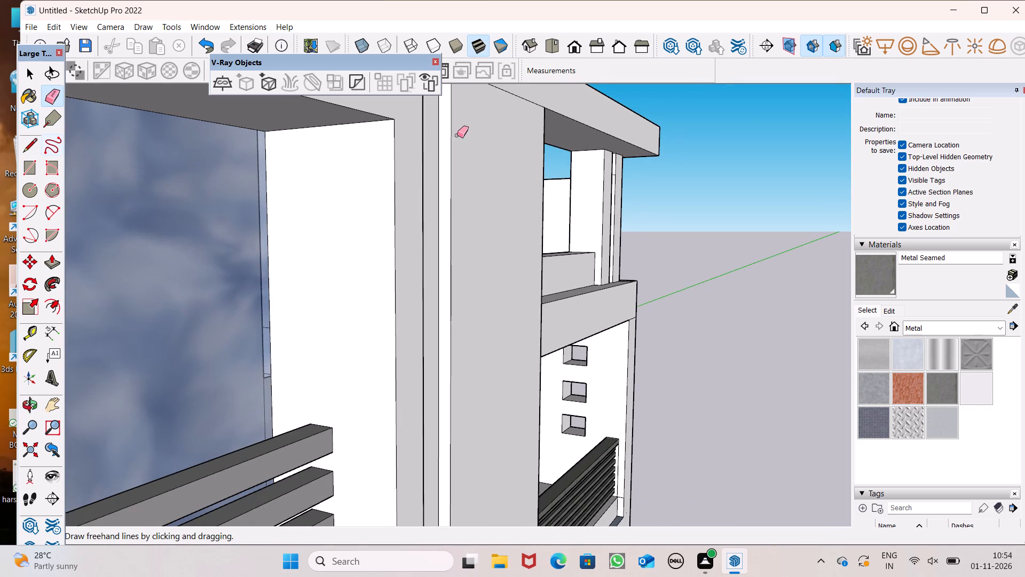
scroll(577, 141, up, 5)
scroll(610, 158, down, 3)
middle_drag(610, 210, 610, 251)
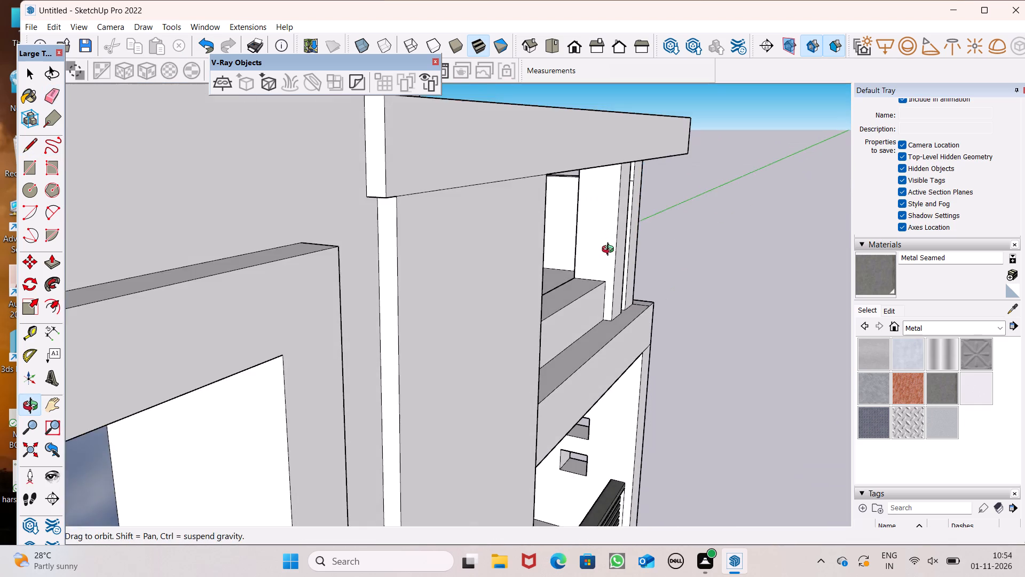
middle_drag(610, 251, 610, 227)
scroll(597, 238, up, 7)
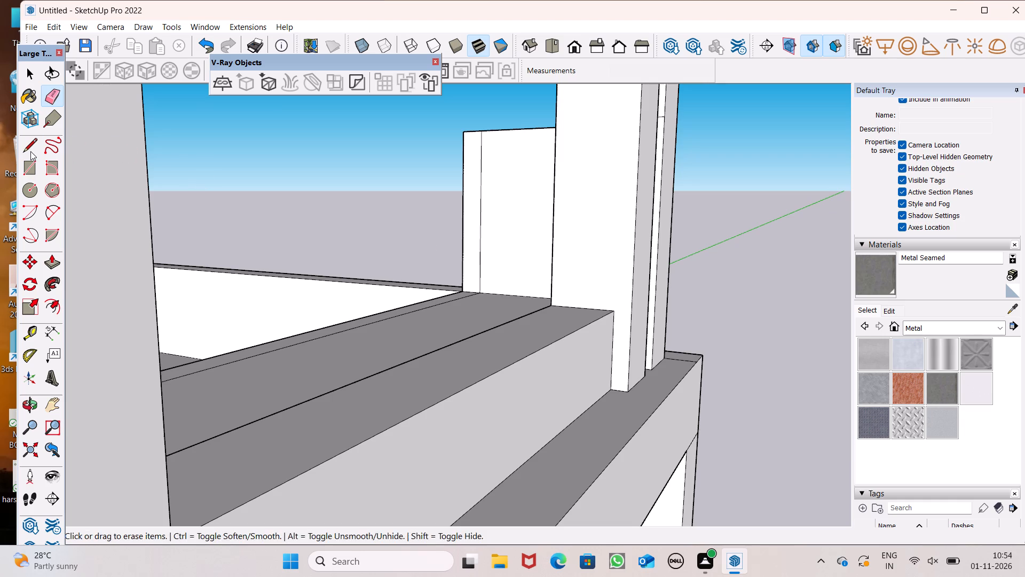
click(32, 150)
scroll(593, 321, down, 2)
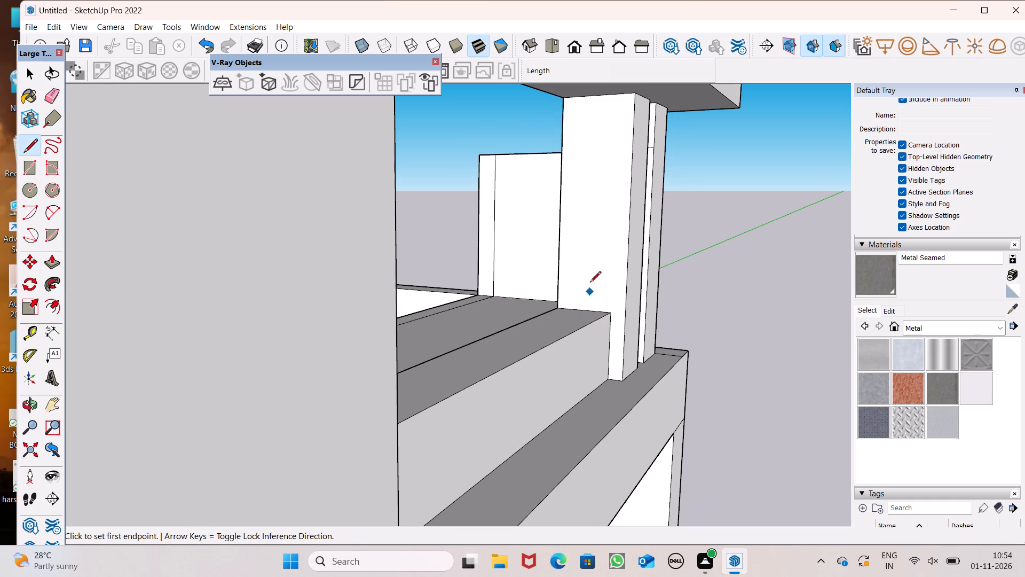
scroll(615, 185, up, 1)
scroll(559, 212, up, 4)
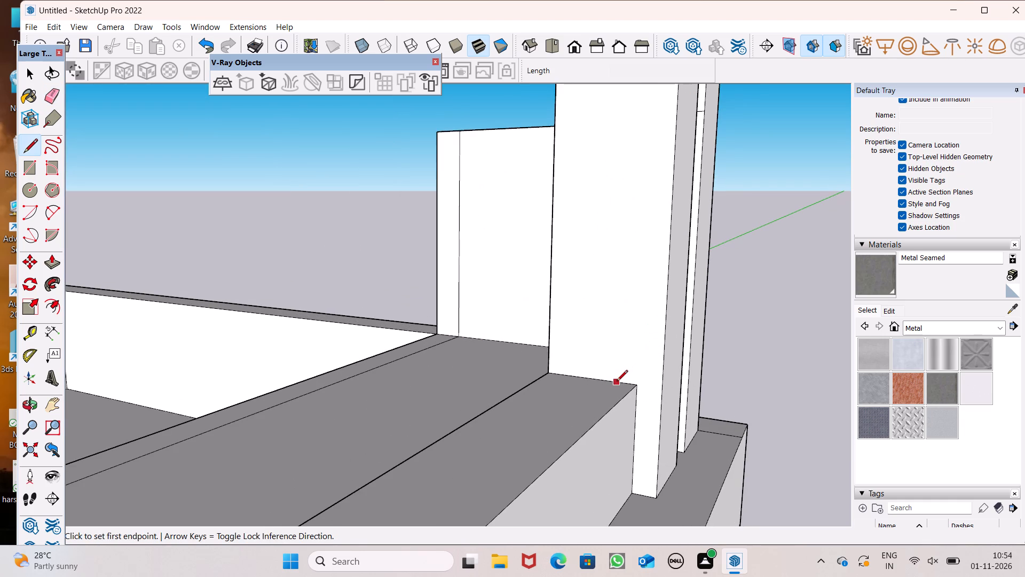
drag(619, 385, 619, 378)
scroll(618, 141, down, 6)
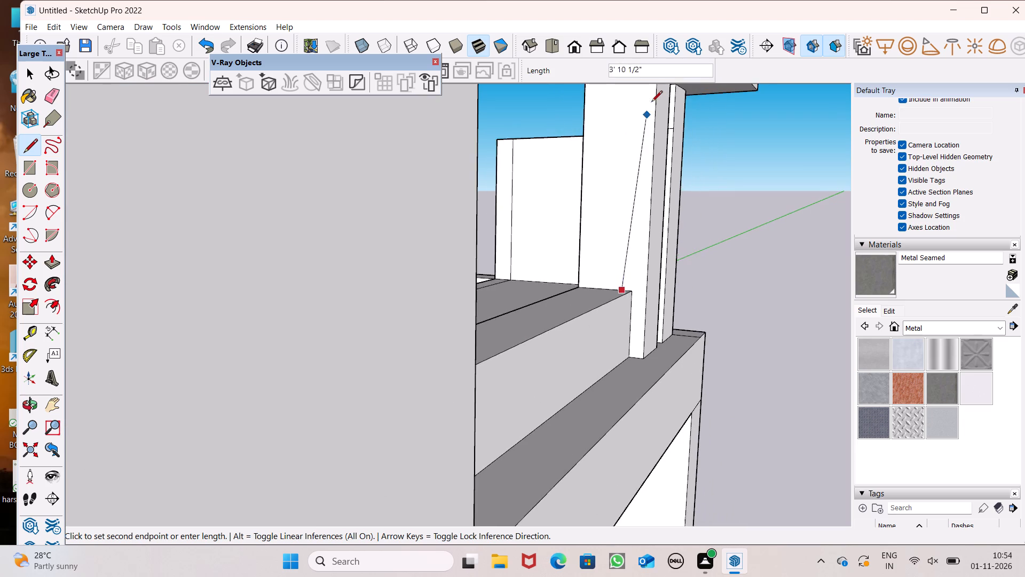
scroll(635, 129, down, 3)
scroll(641, 92, up, 4)
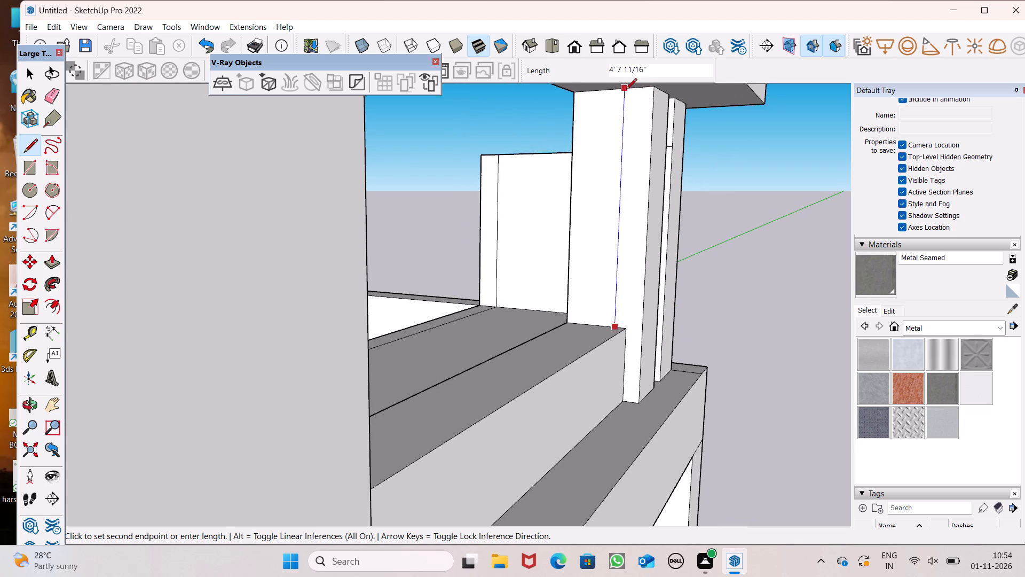
click(626, 90)
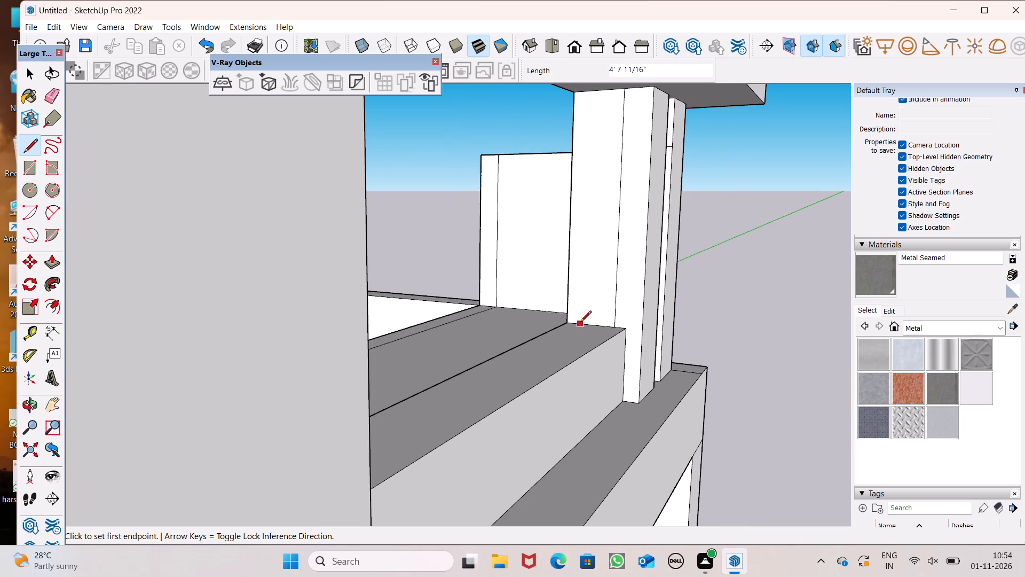
drag(580, 323, 580, 310)
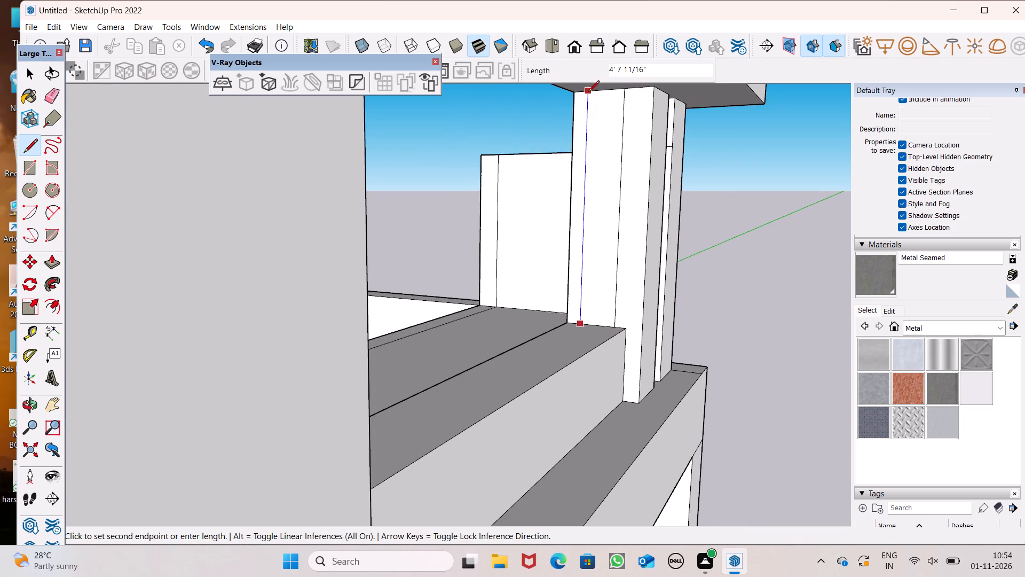
click(588, 92)
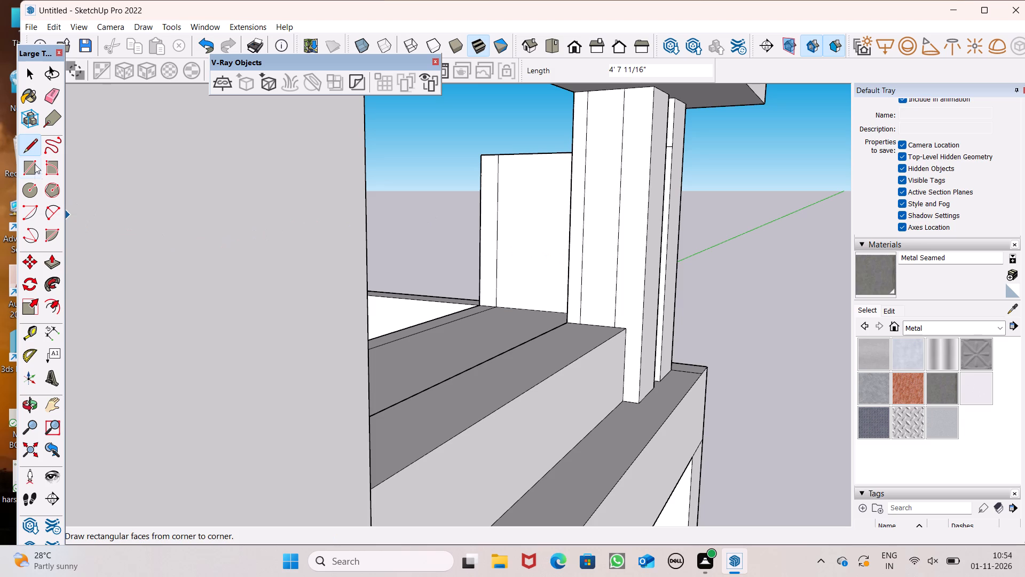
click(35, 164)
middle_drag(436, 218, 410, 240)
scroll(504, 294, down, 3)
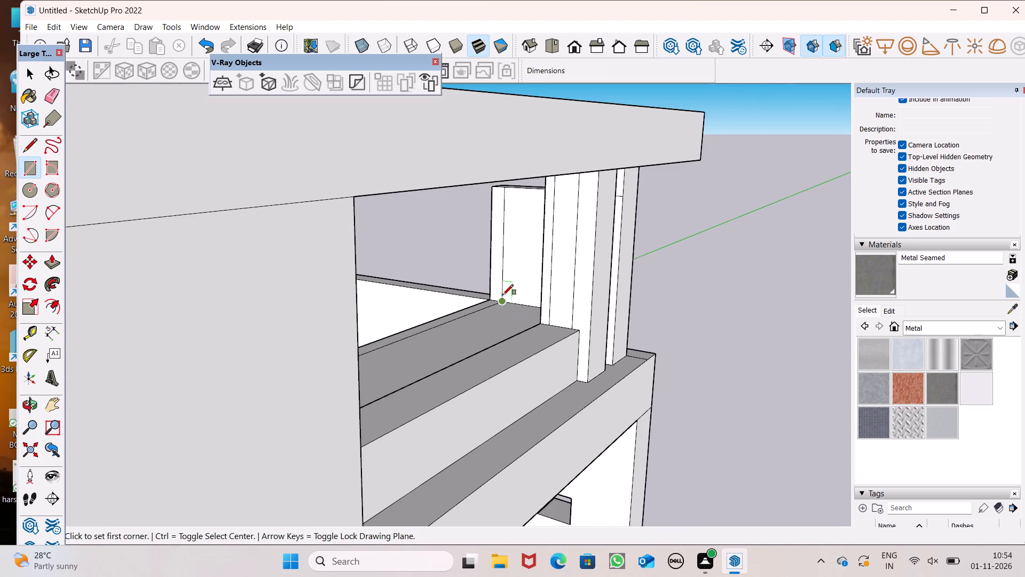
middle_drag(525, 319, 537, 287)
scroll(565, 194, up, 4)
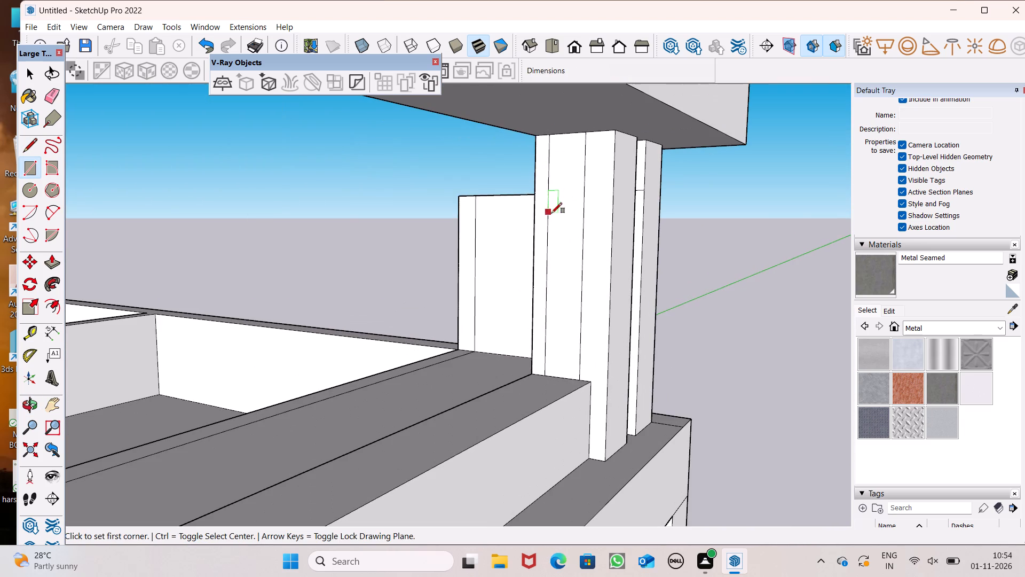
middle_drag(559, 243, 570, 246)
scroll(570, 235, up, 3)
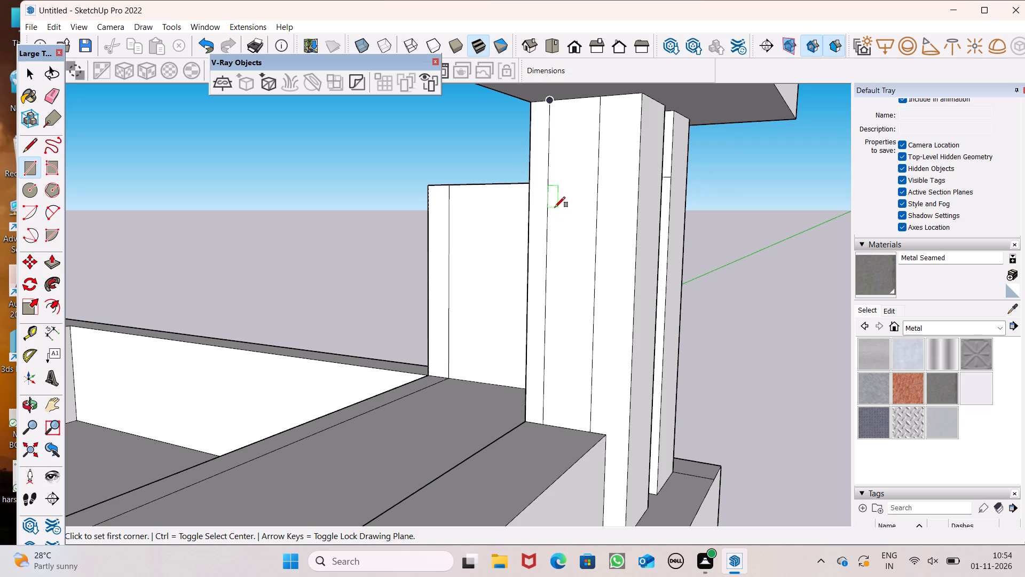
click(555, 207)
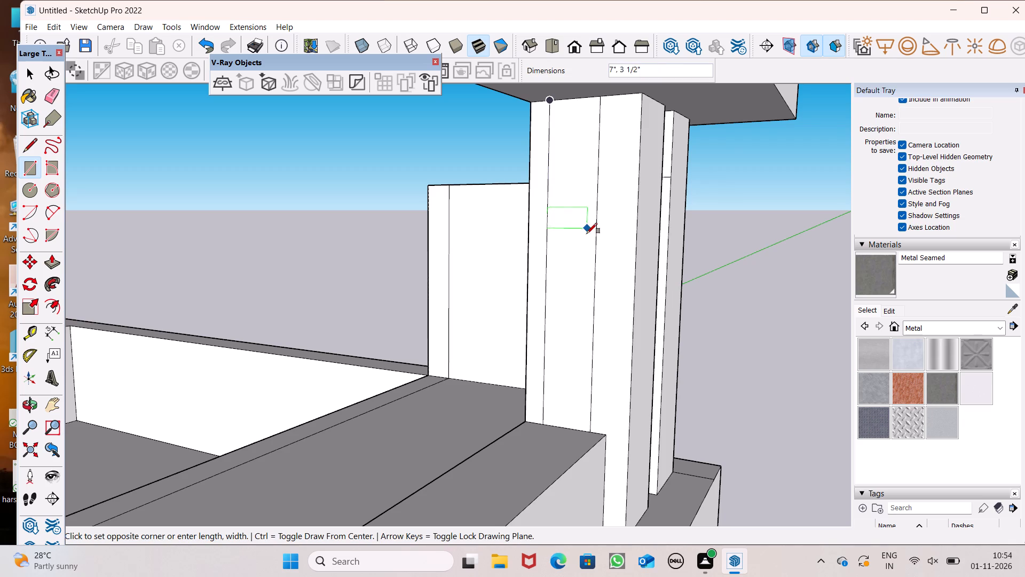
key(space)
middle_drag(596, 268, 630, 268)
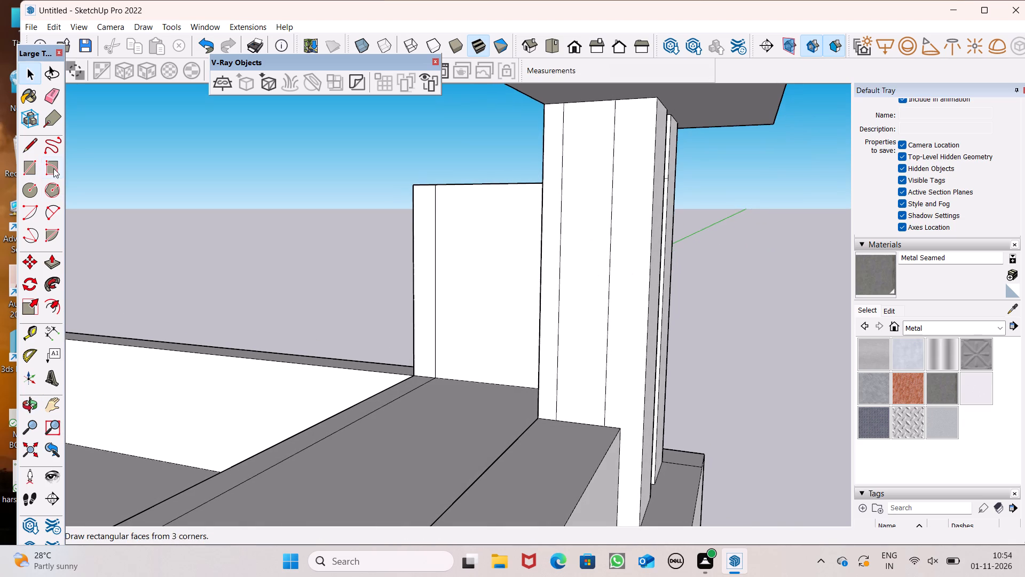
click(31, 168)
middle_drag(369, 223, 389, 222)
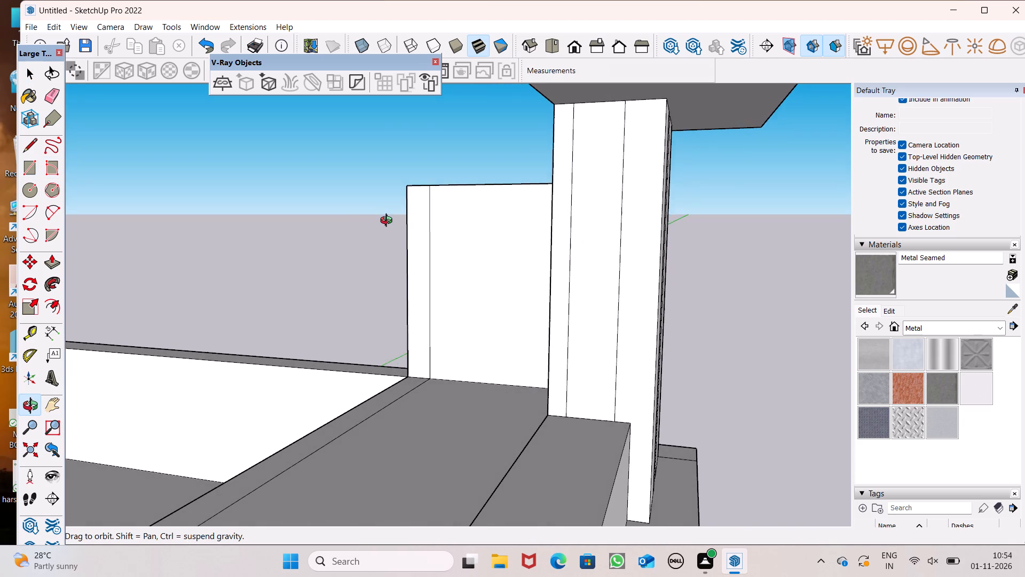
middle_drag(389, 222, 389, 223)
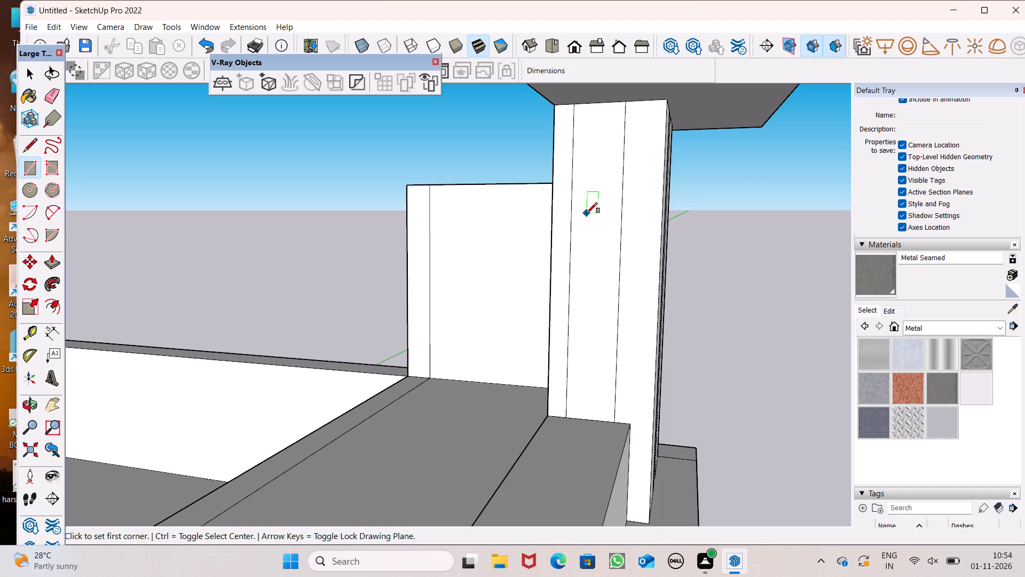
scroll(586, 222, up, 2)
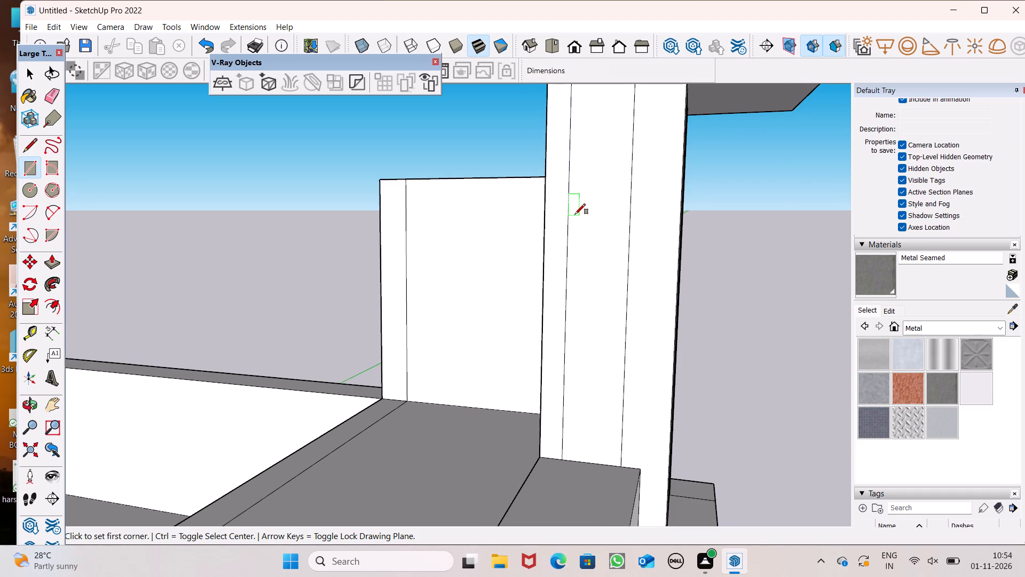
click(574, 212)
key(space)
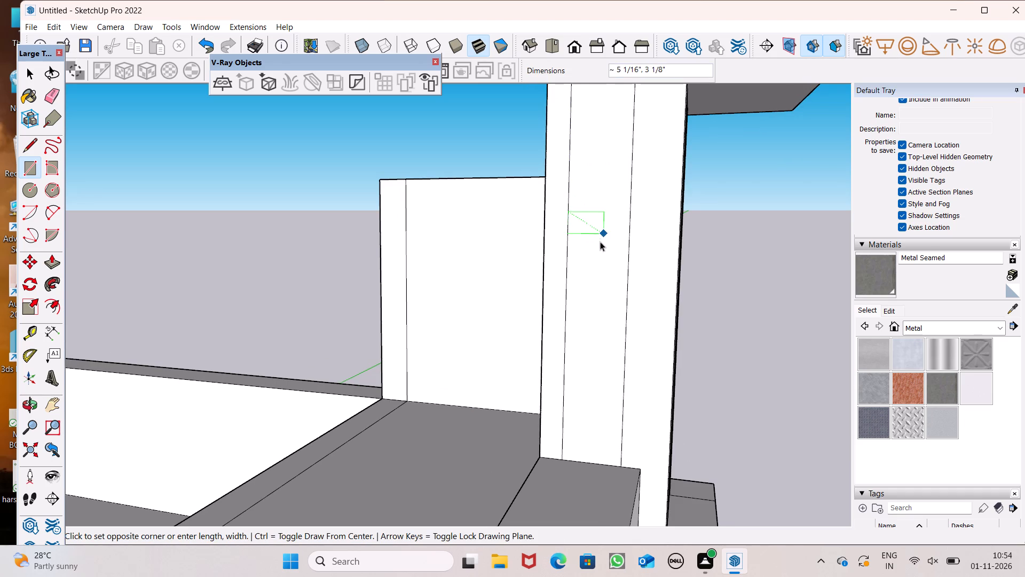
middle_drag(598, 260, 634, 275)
Draw a small rectangle about 5 5/16" by 3 3/4" between the two vertical lines on the post's tower-facing side.
click(29, 171)
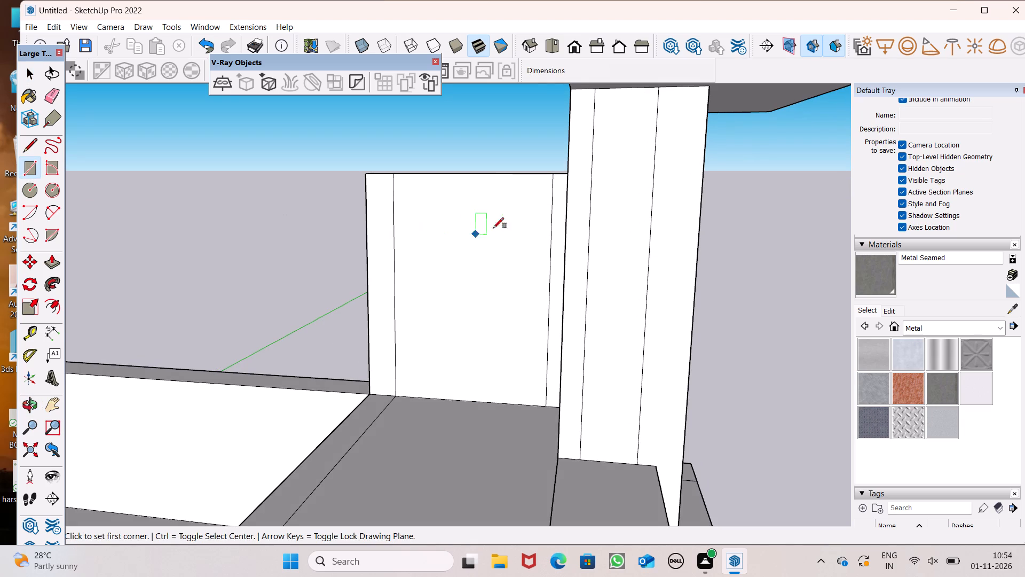
scroll(657, 220, up, 5)
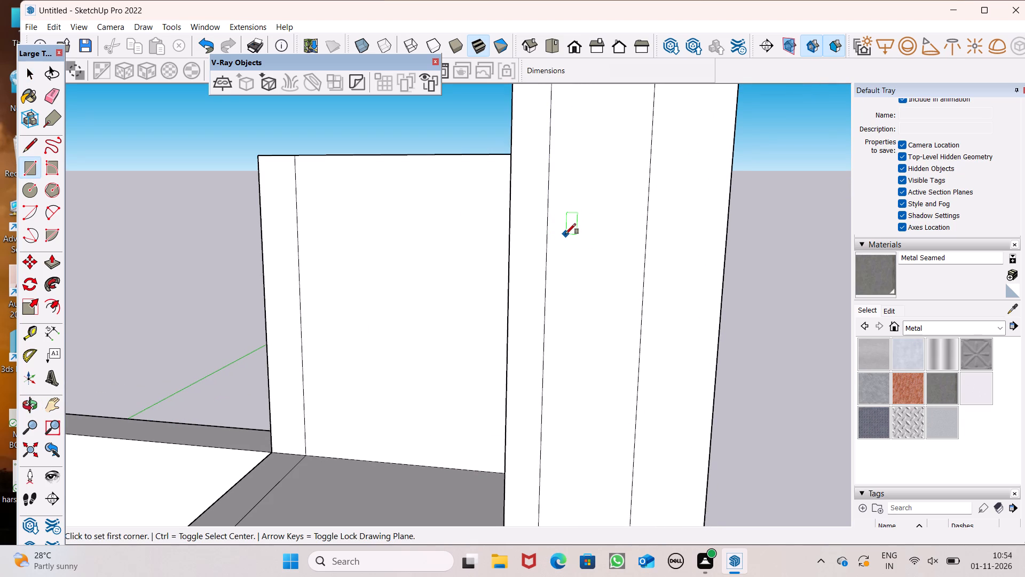
click(565, 232)
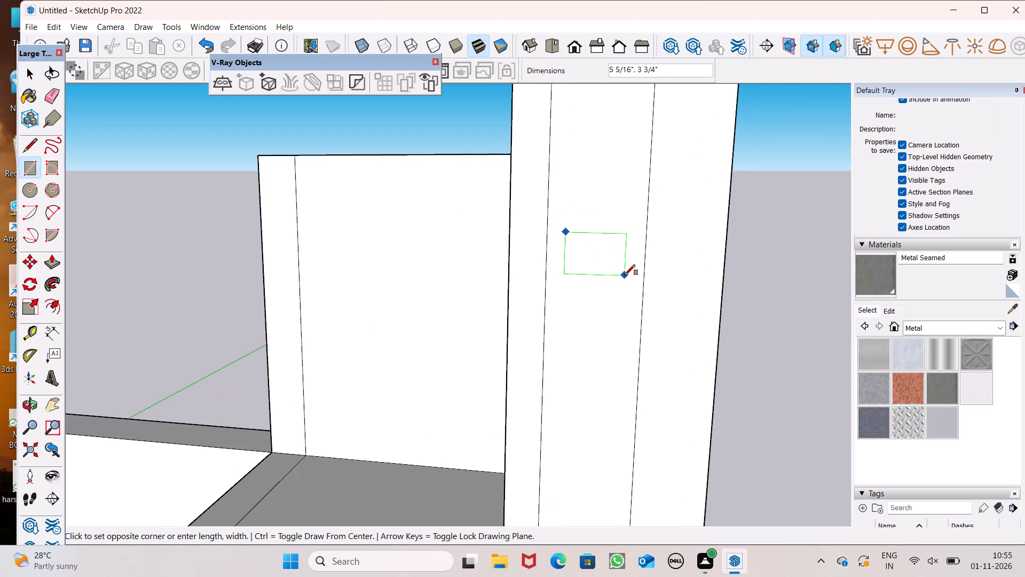
click(625, 275)
scroll(576, 154, down, 7)
middle_drag(578, 267, 542, 267)
key(space)
Bring the house back into view from the standard right view and examine its side and front facade.
scroll(584, 257, down, 2)
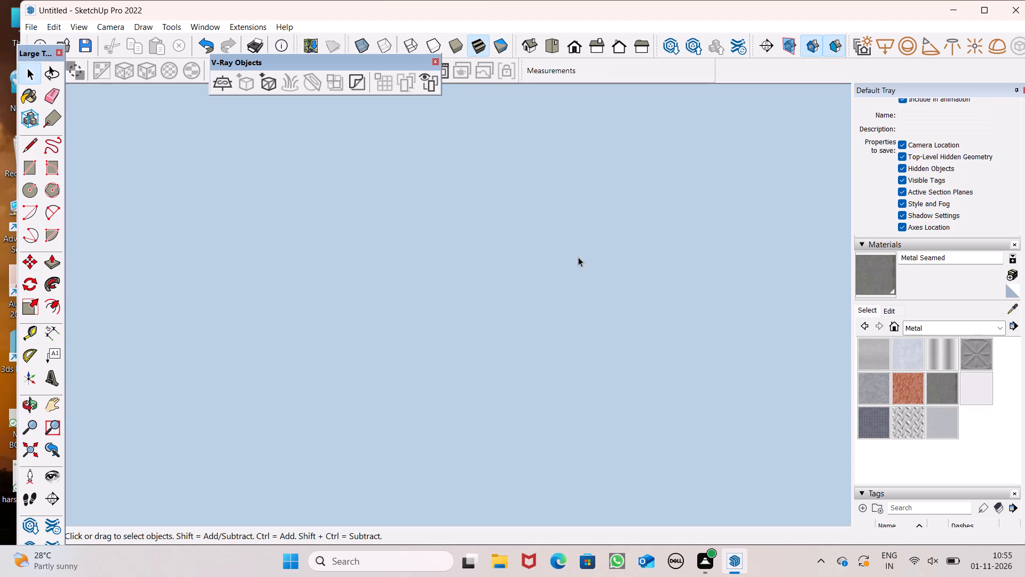
click(619, 43)
click(602, 48)
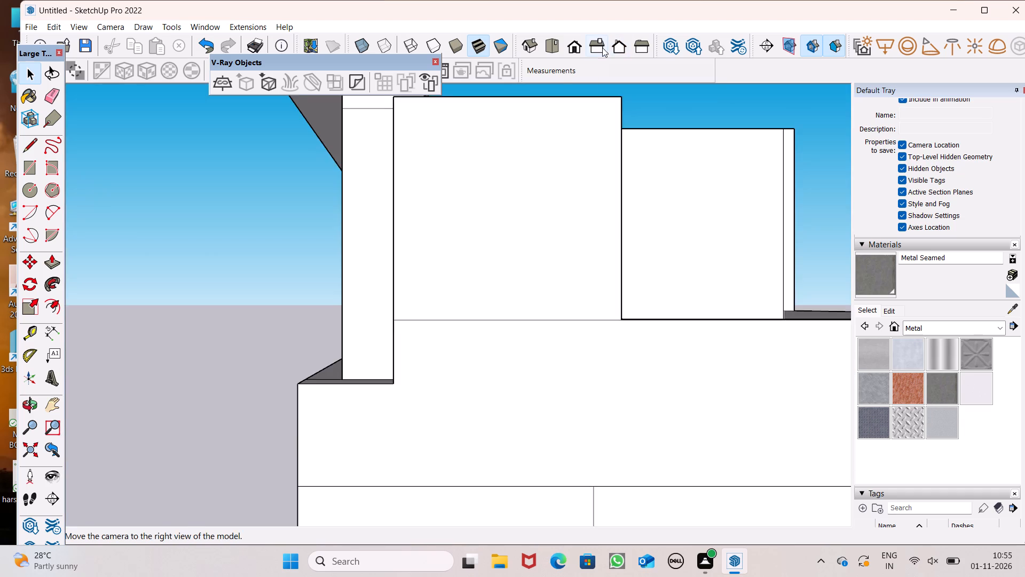
scroll(567, 183, down, 13)
middle_drag(584, 271, 235, 340)
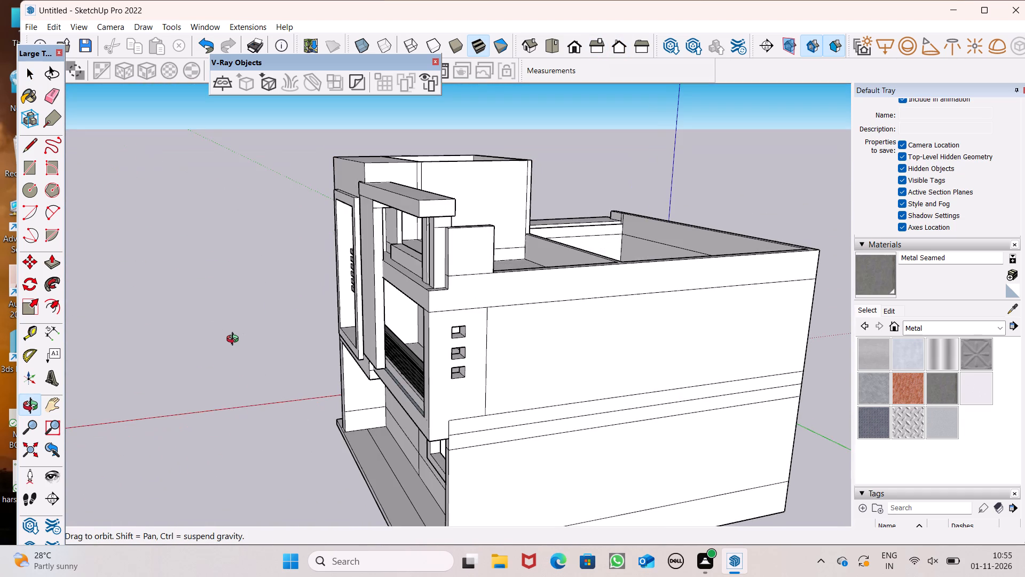
middle_drag(235, 340, 429, 340)
scroll(436, 330, up, 1)
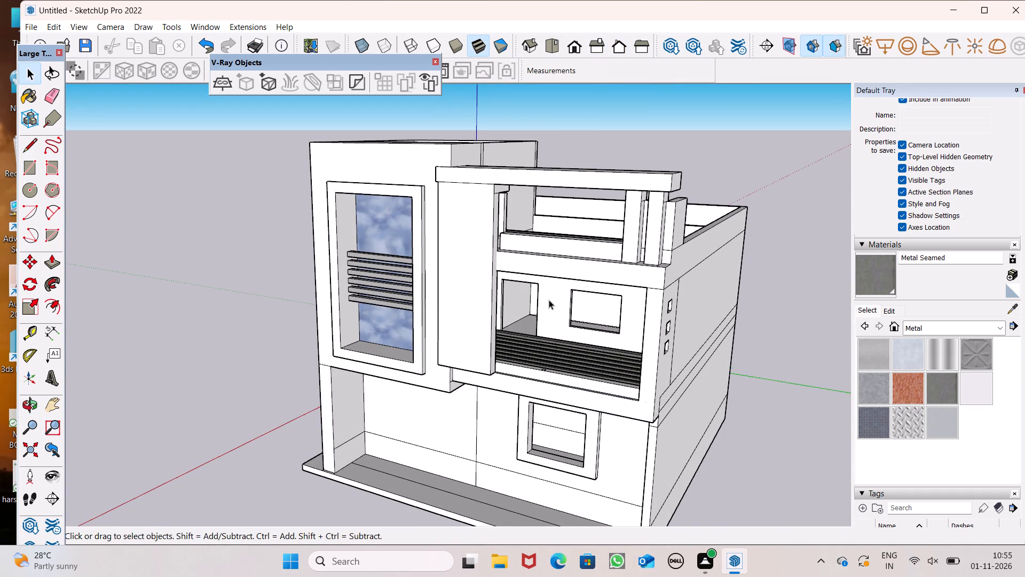
scroll(688, 166, up, 4)
scroll(405, 401, down, 1)
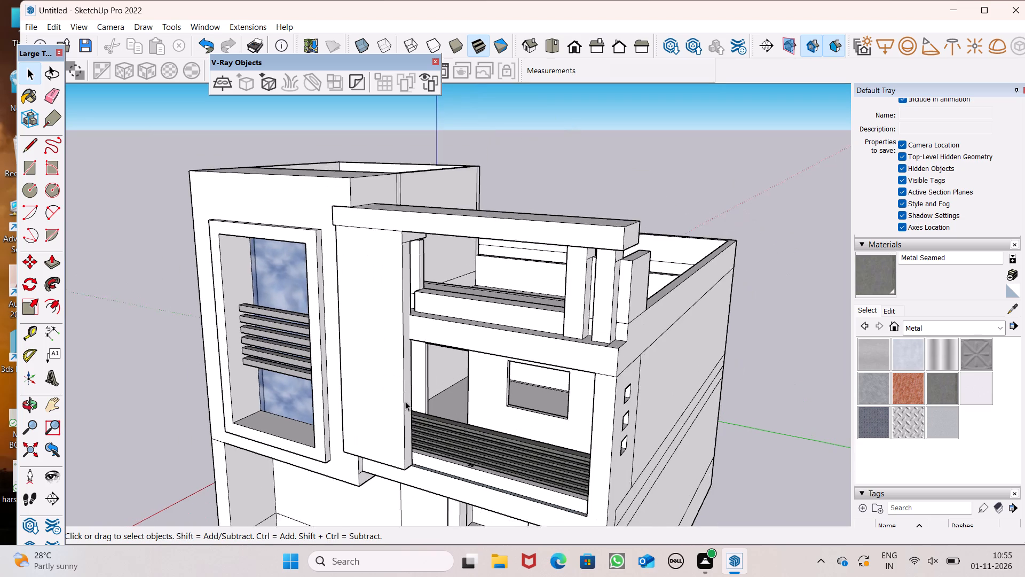
scroll(405, 401, down, 3)
scroll(510, 148, down, 2)
Copy the small rectangle twice down the tower-facing side of the first parapet post, keeping the copies vertically aligned below it.
middle_drag(521, 264, 897, 251)
scroll(582, 246, up, 19)
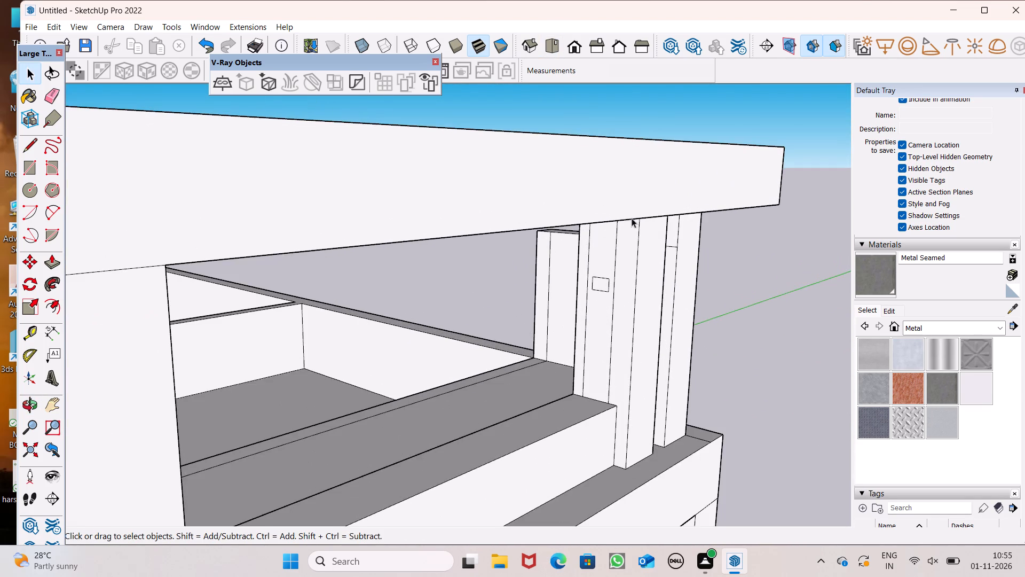
scroll(633, 223, down, 1)
middle_drag(637, 256, 674, 196)
scroll(608, 230, up, 7)
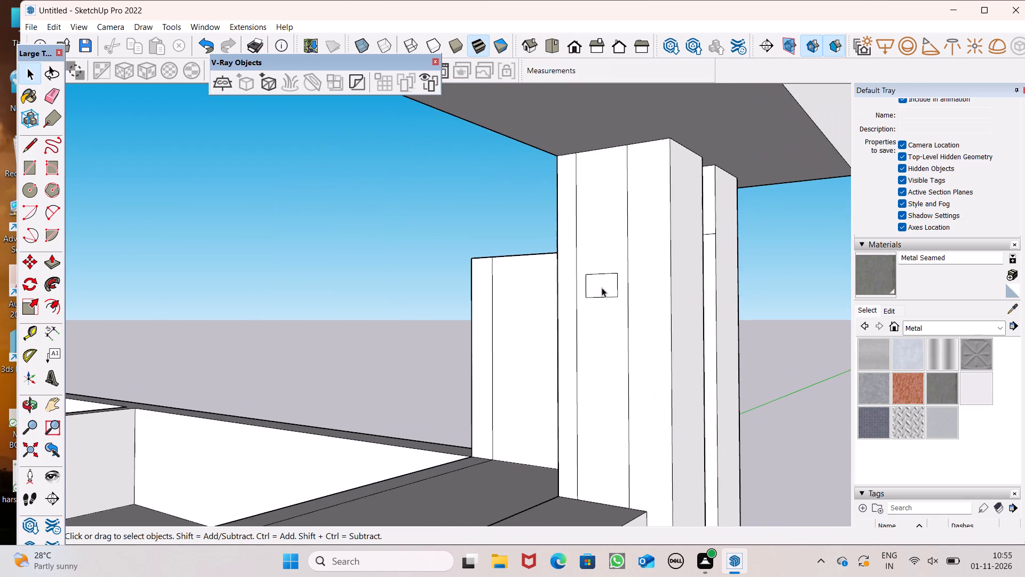
double_click(602, 286)
key(m)
key(Return)
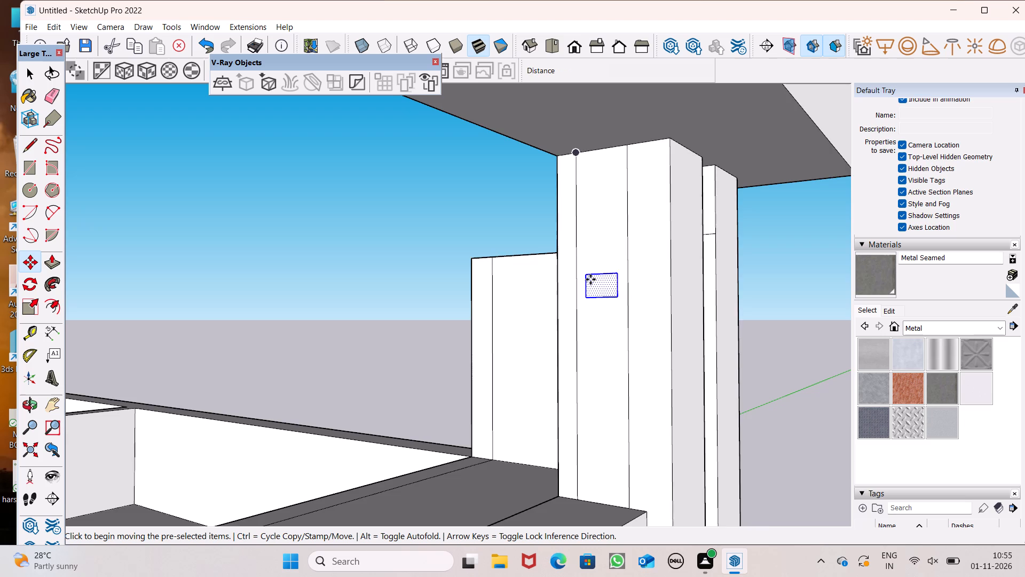
scroll(591, 279, down, 2)
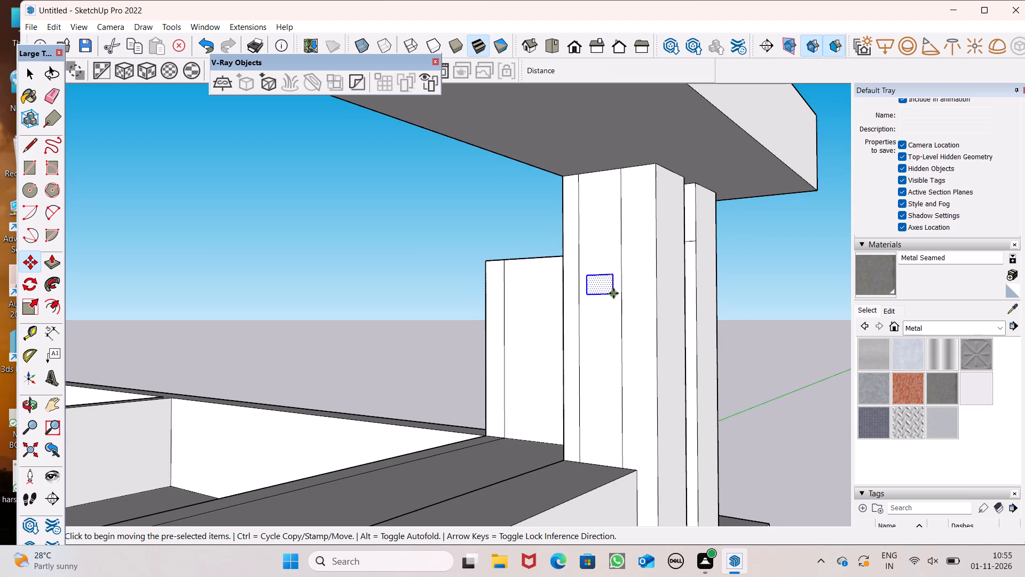
drag(613, 293, 608, 331)
drag(613, 330, 616, 356)
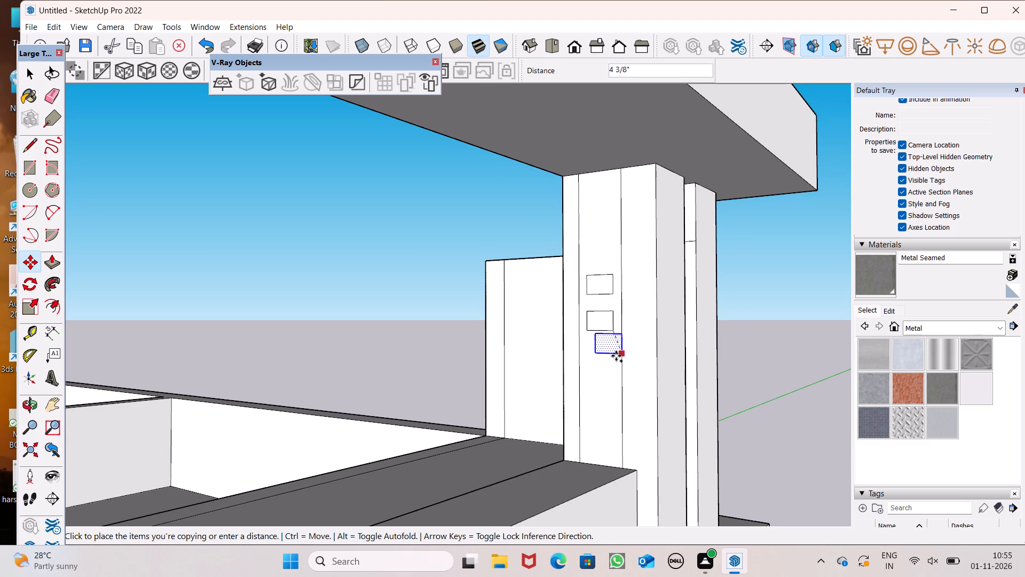
drag(616, 356, 613, 364)
Add two more copies of the small rectangle below the lowest one on the post, the last spaced about 6 7/8".
scroll(619, 294, down, 2)
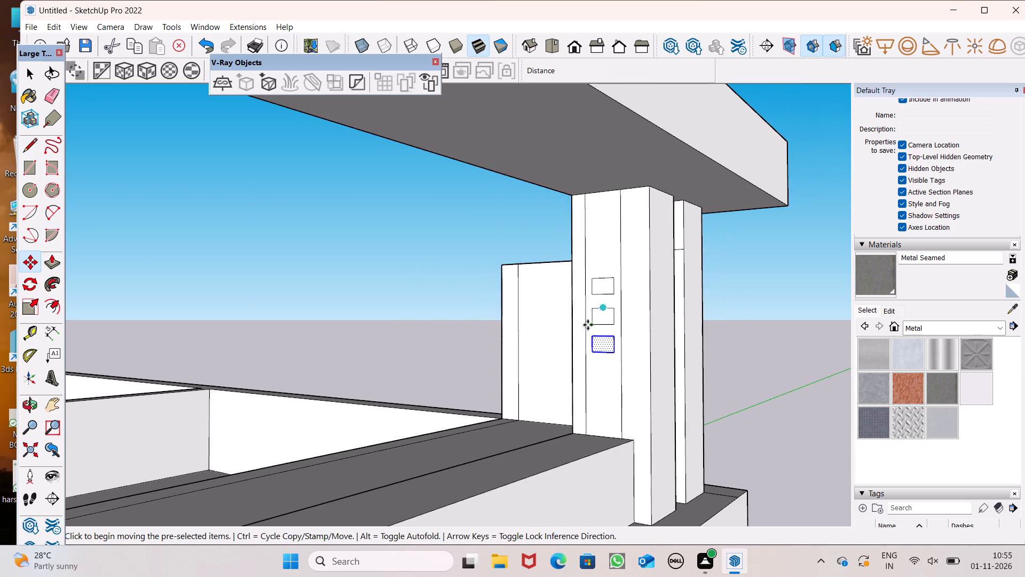
scroll(588, 397, up, 6)
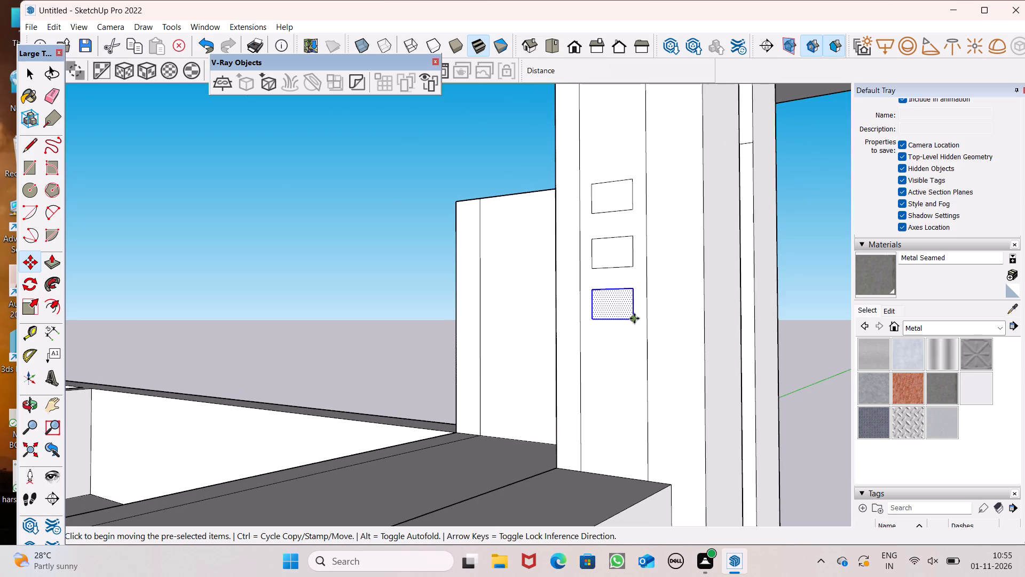
drag(634, 318, 638, 372)
scroll(612, 247, down, 3)
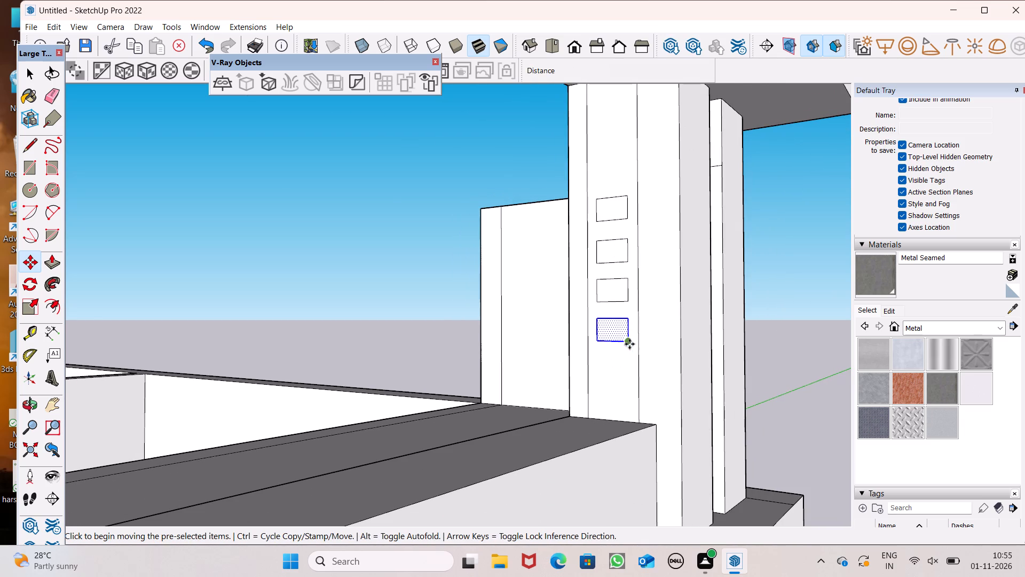
drag(629, 344, 622, 383)
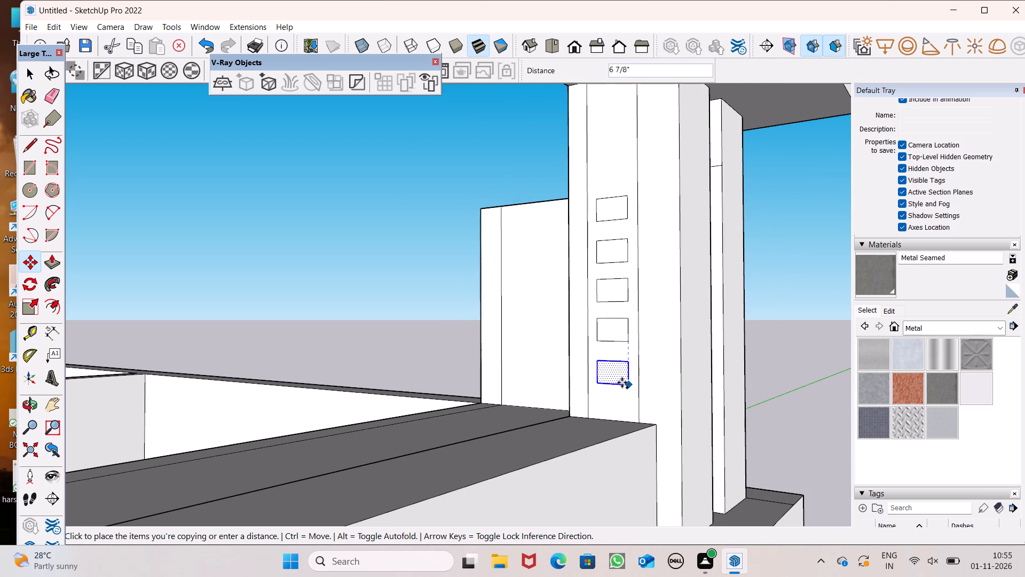
drag(622, 383, 622, 381)
scroll(557, 311, down, 9)
key(space)
click(692, 340)
Draw a line about 11' 7 13/16" long along the parapet's top, from the first post's vertical line to the parapet's tower end.
scroll(476, 252, down, 6)
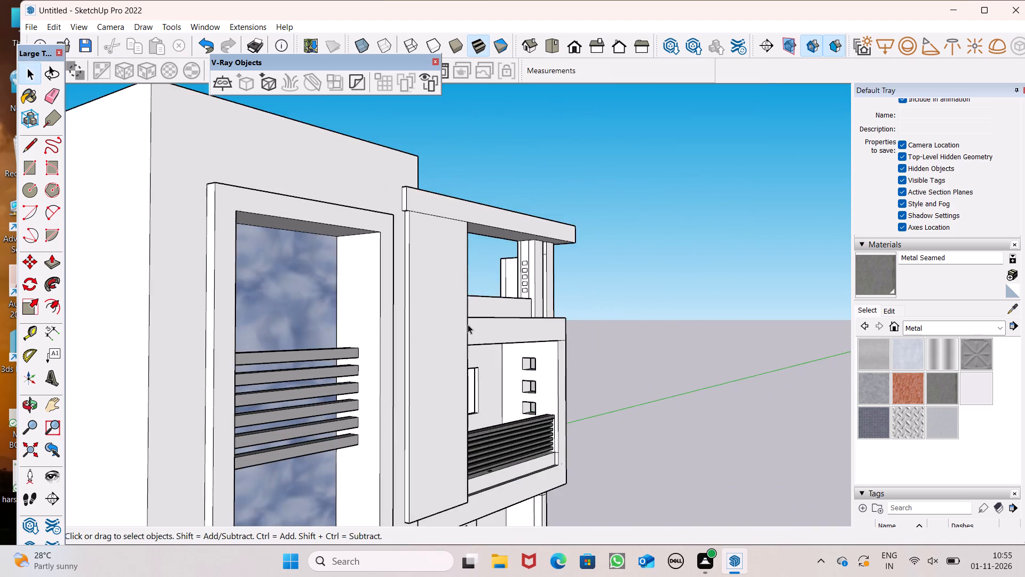
middle_drag(464, 326, 248, 443)
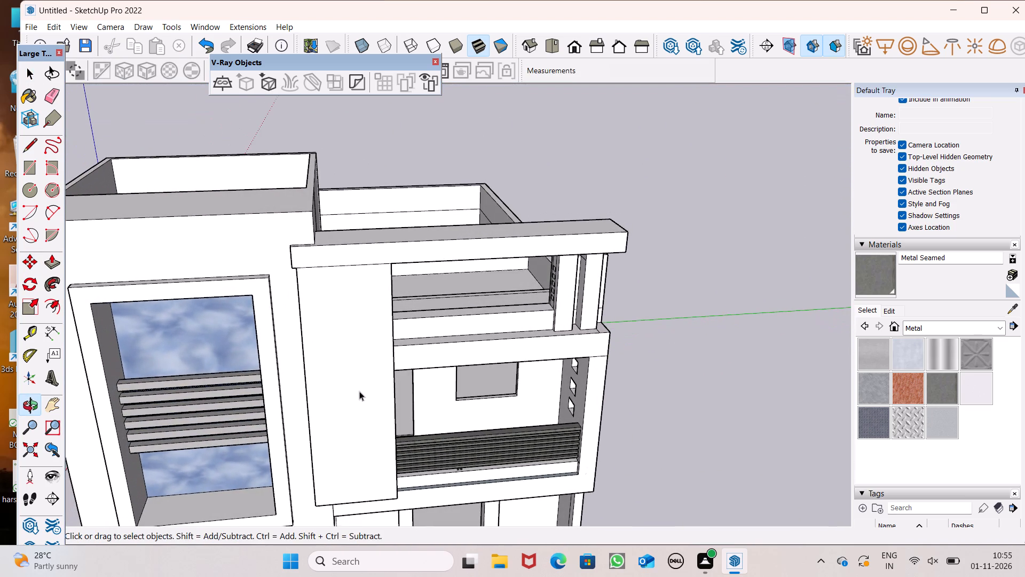
scroll(423, 360, up, 6)
scroll(540, 270, down, 4)
middle_drag(547, 299, 530, 338)
scroll(531, 338, up, 7)
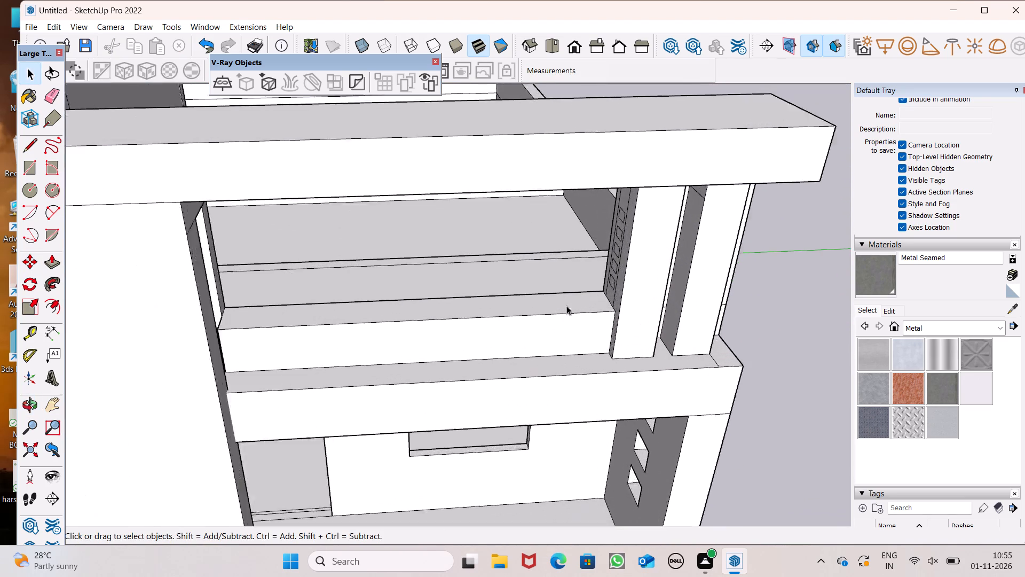
scroll(566, 306, up, 2)
middle_drag(595, 294, 585, 328)
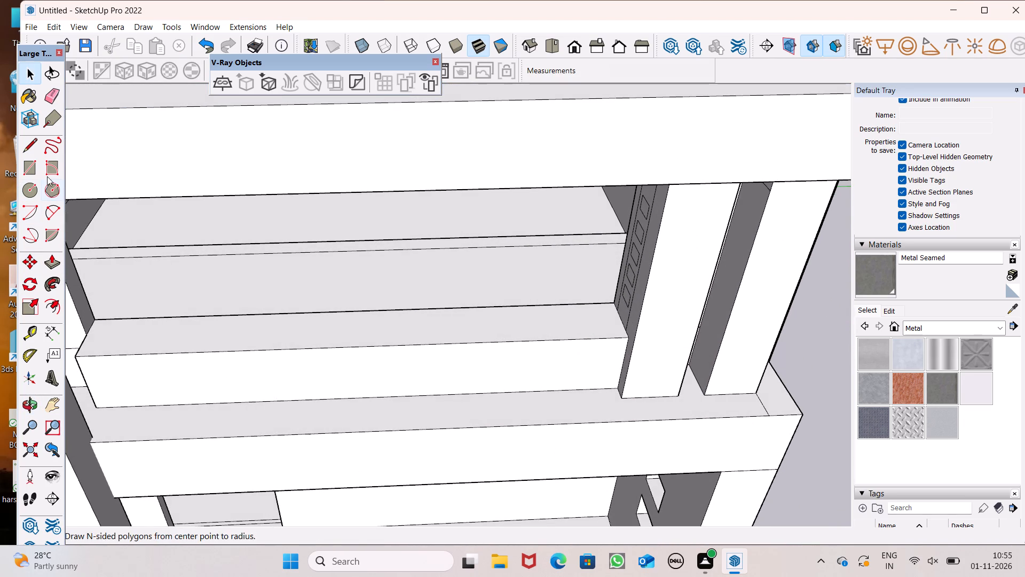
click(38, 146)
scroll(598, 205, down, 6)
scroll(617, 277, up, 6)
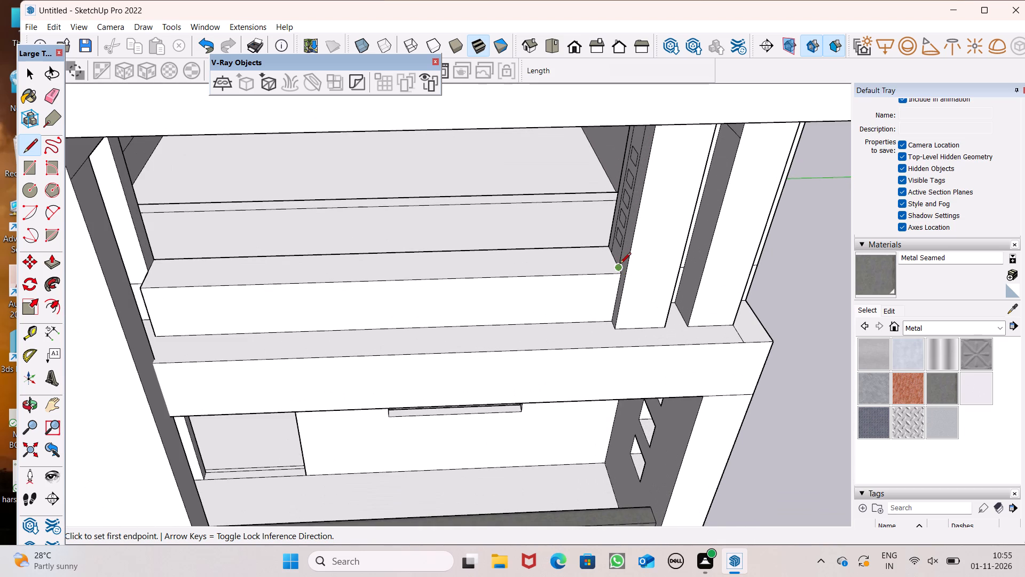
click(620, 264)
scroll(487, 257, down, 7)
middle_drag(464, 267, 451, 328)
scroll(510, 300, up, 9)
scroll(656, 289, up, 9)
scroll(616, 321, up, 7)
middle_drag(626, 325, 618, 354)
scroll(614, 354, up, 1)
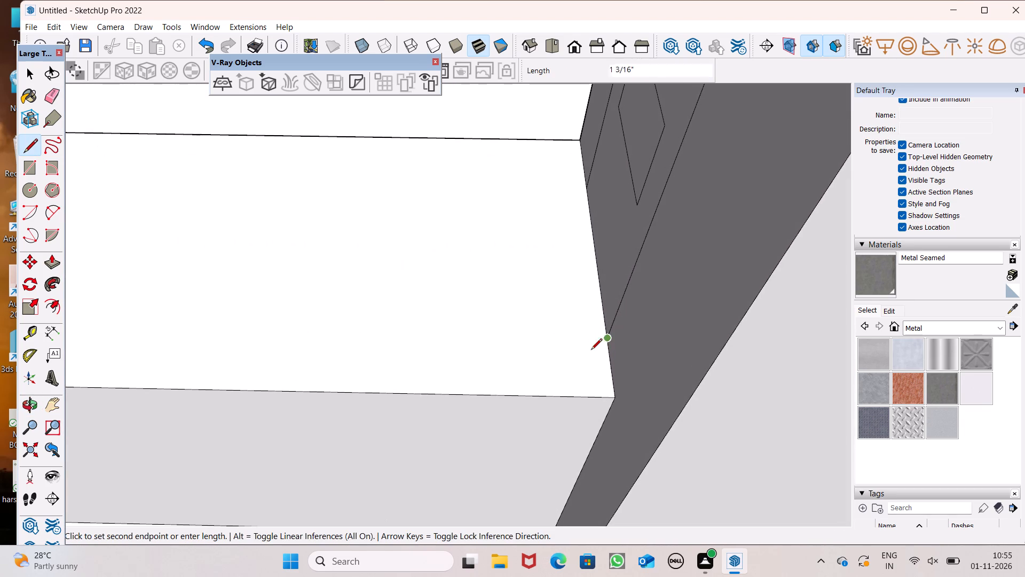
scroll(564, 305, down, 15)
scroll(567, 297, down, 6)
middle_drag(569, 304, 485, 314)
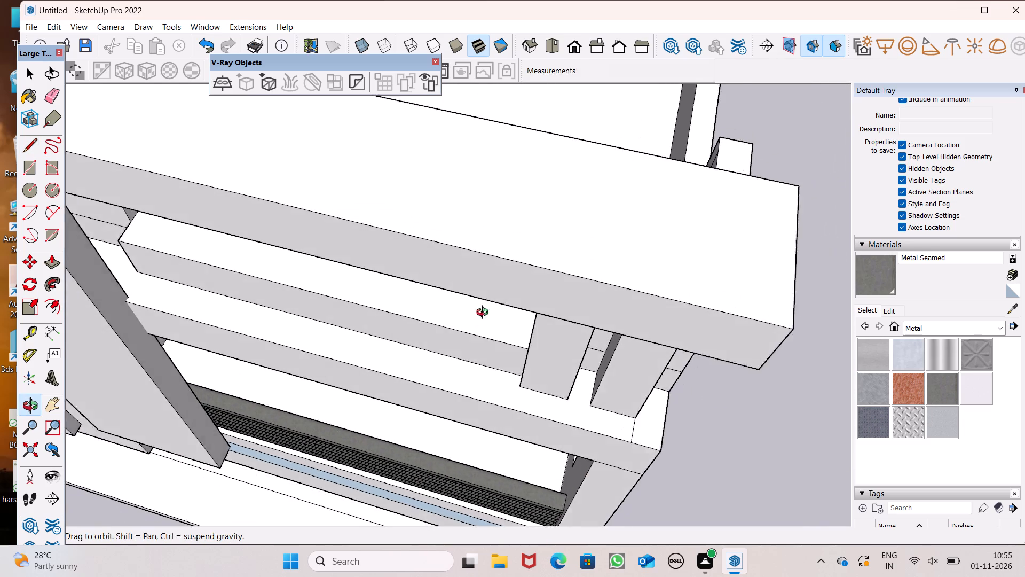
middle_drag(485, 314, 481, 313)
scroll(483, 313, up, 1)
scroll(537, 297, down, 13)
scroll(430, 290, up, 6)
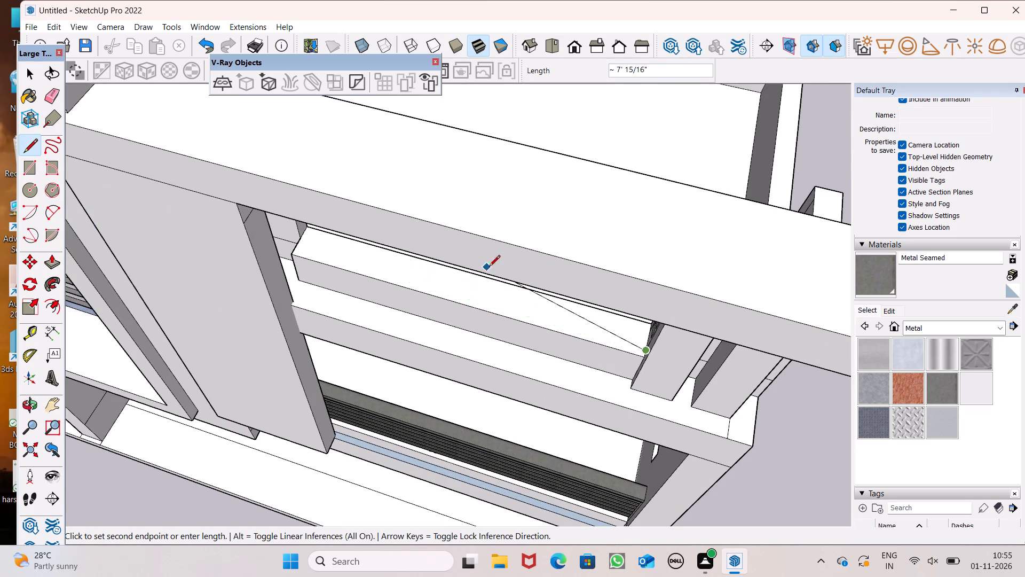
scroll(511, 268, down, 6)
scroll(413, 260, up, 7)
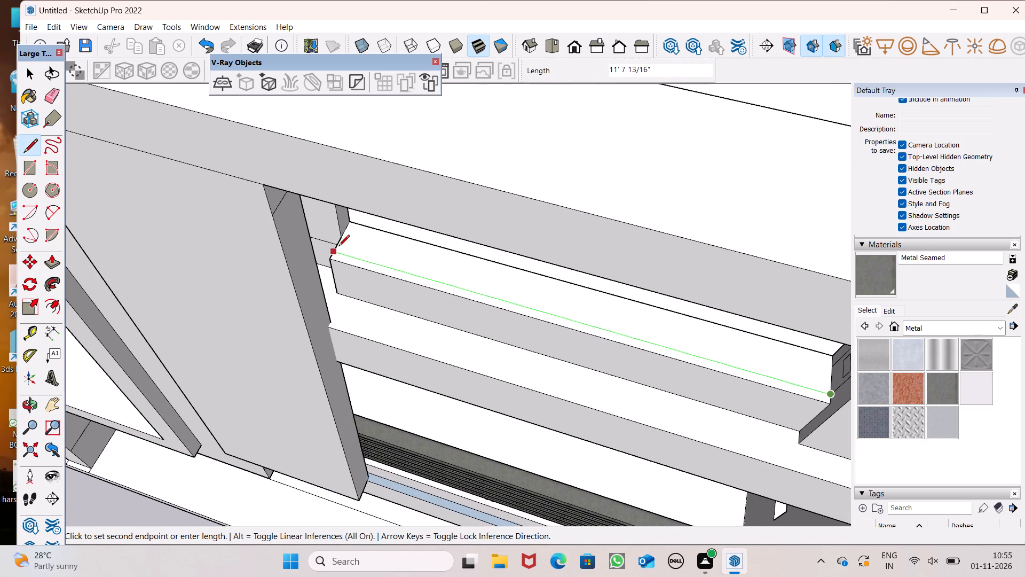
click(337, 247)
Pull the narrow wall faces beside the parapet's tower end forward, the upper one by about 8 3/8".
scroll(433, 205, down, 3)
middle_drag(498, 228, 476, 54)
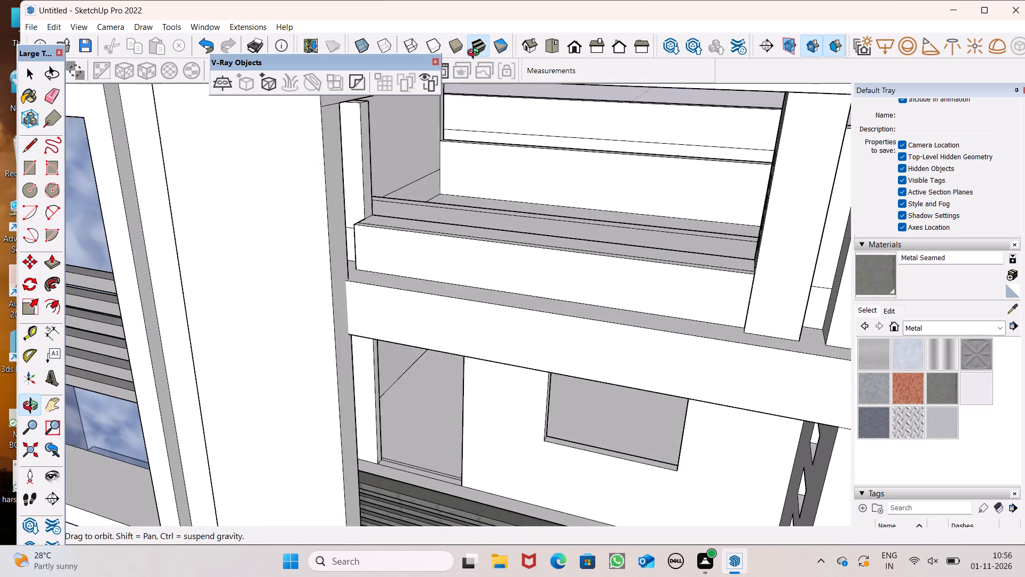
middle_drag(476, 54, 624, 110)
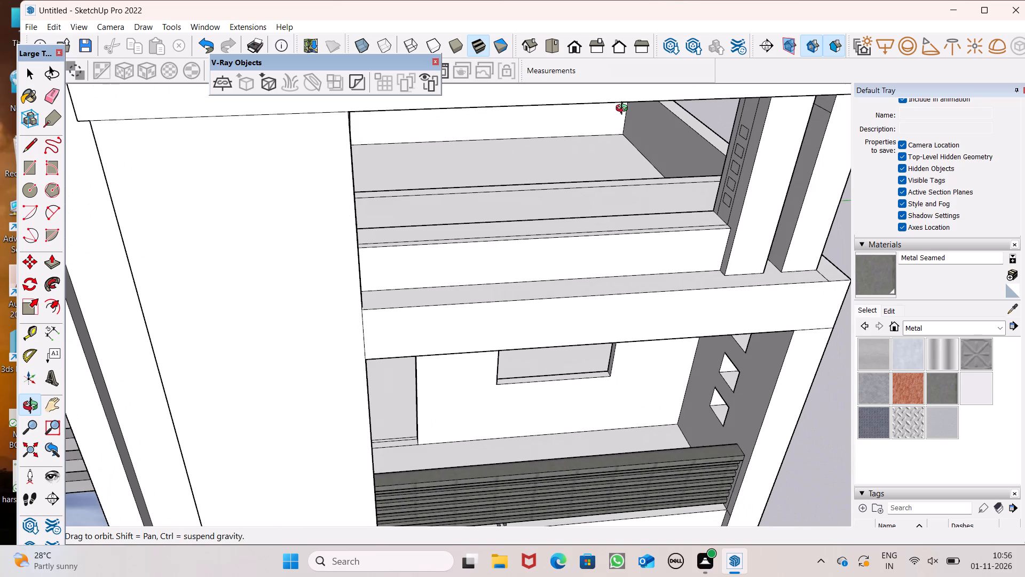
middle_drag(624, 110, 448, 143)
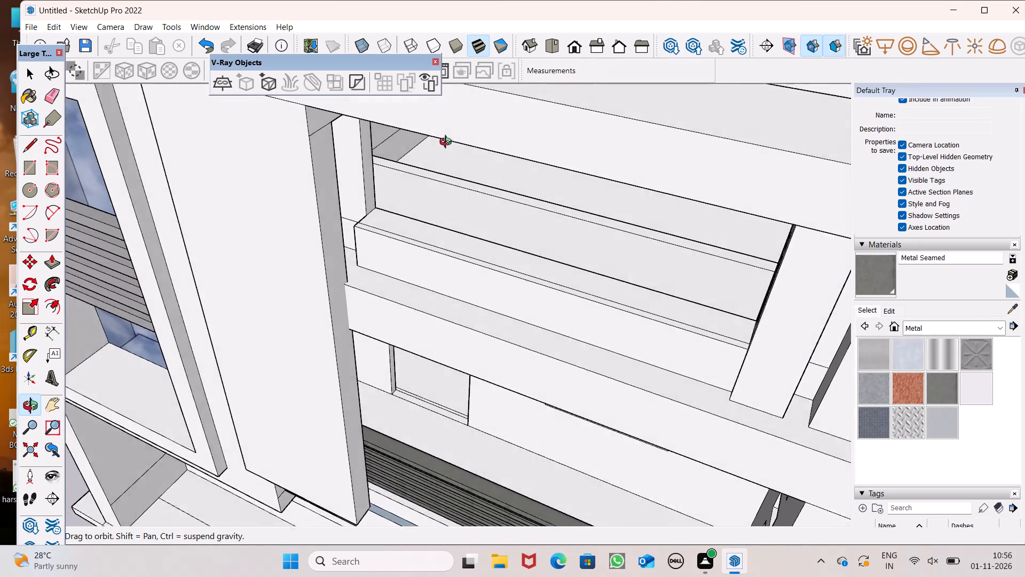
middle_drag(448, 143, 445, 145)
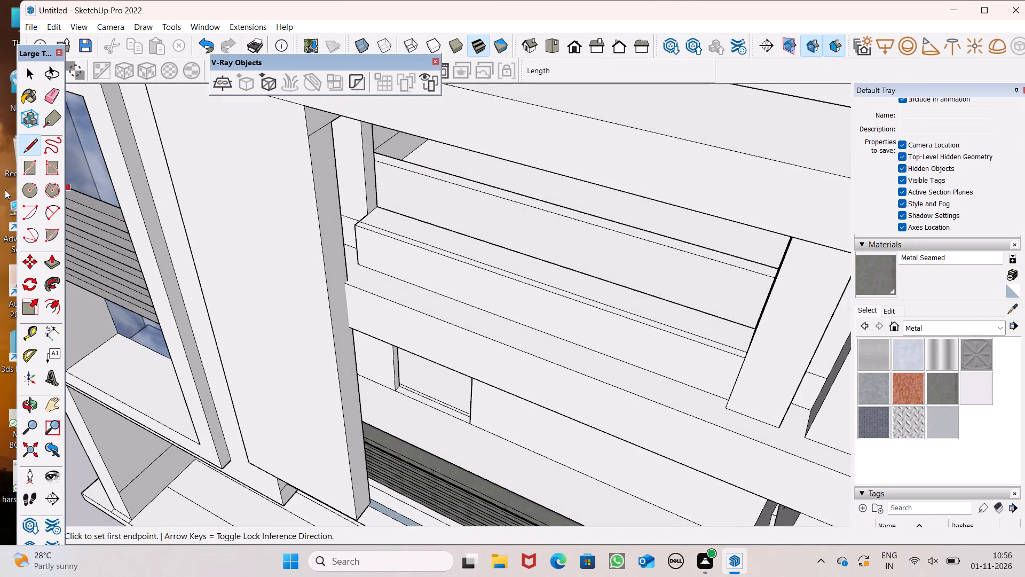
click(53, 258)
scroll(271, 209, up, 3)
scroll(386, 201, up, 5)
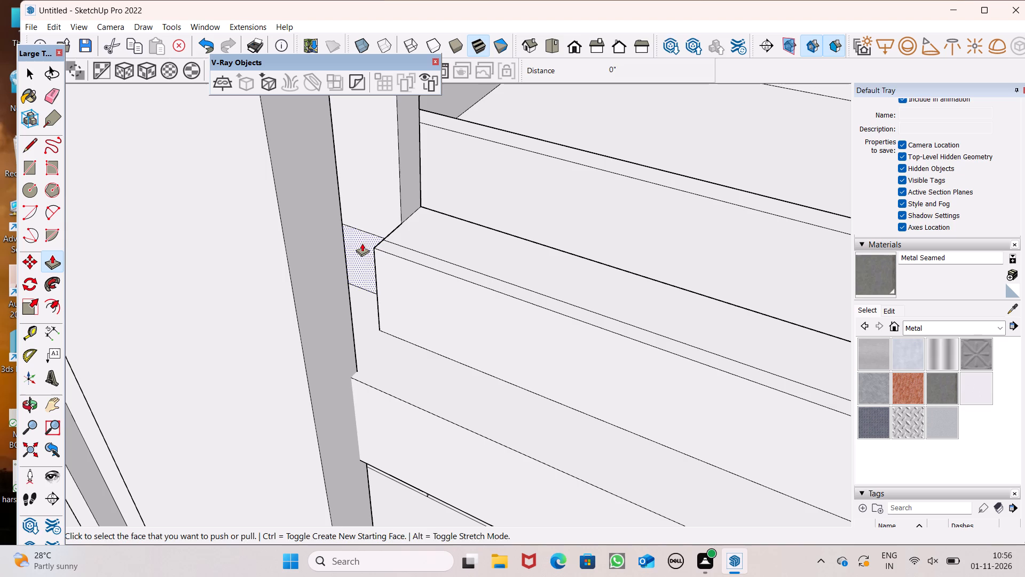
drag(362, 243, 381, 257)
drag(373, 215, 373, 249)
Draw a small square about 3 9/16" wide on the parapet's top surface, between the tower and the first post.
scroll(382, 212, down, 6)
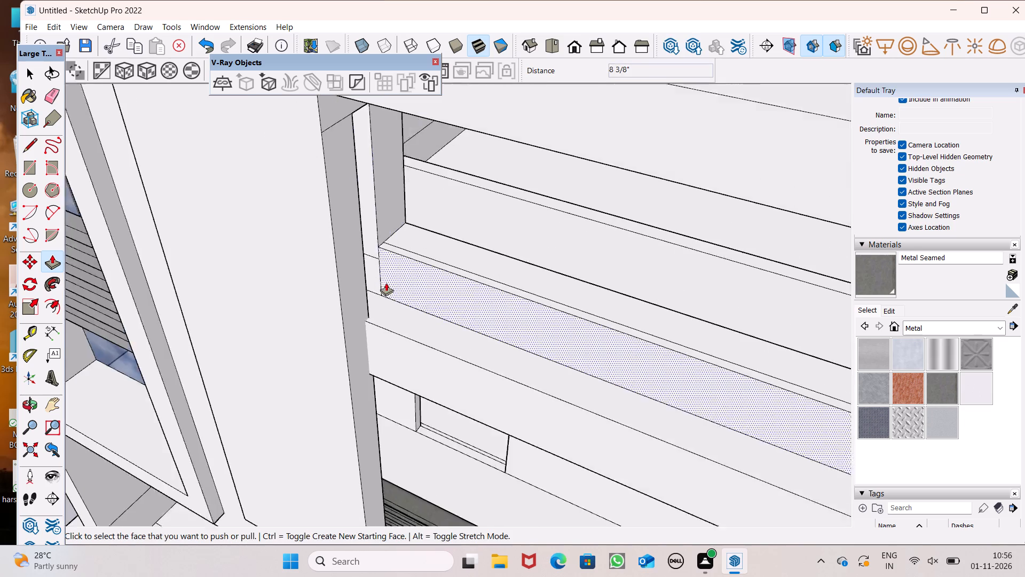
scroll(386, 283, down, 3)
middle_drag(389, 292, 639, 295)
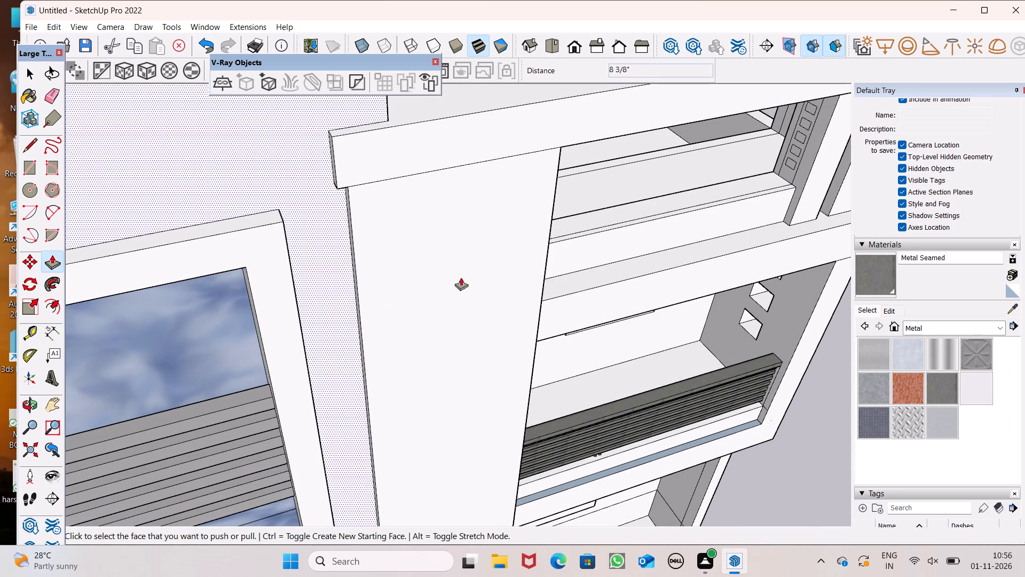
drag(33, 175, 50, 176)
scroll(531, 91, down, 1)
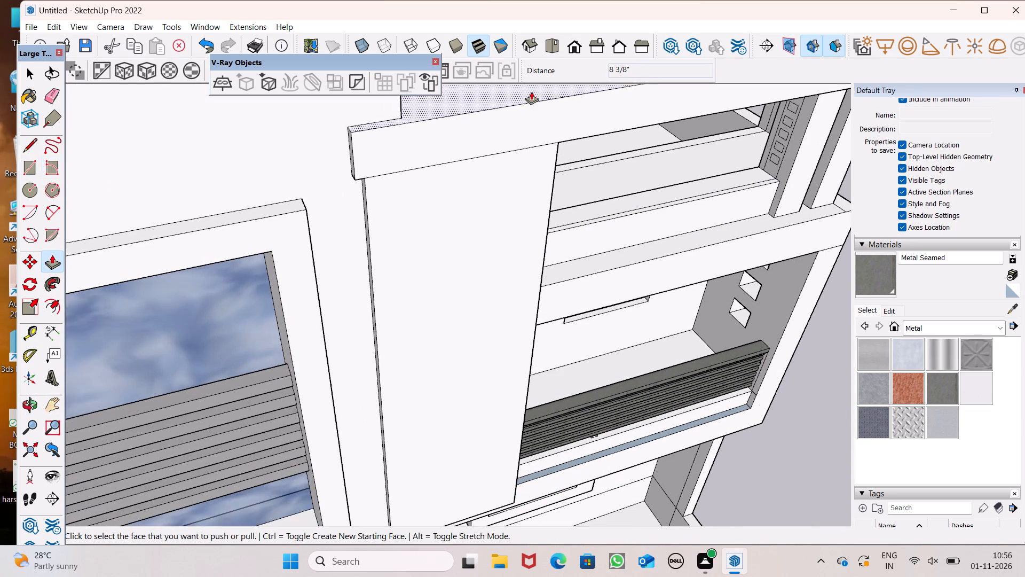
scroll(531, 91, down, 1)
middle_drag(529, 198, 472, 235)
scroll(725, 223, up, 7)
scroll(723, 192, down, 5)
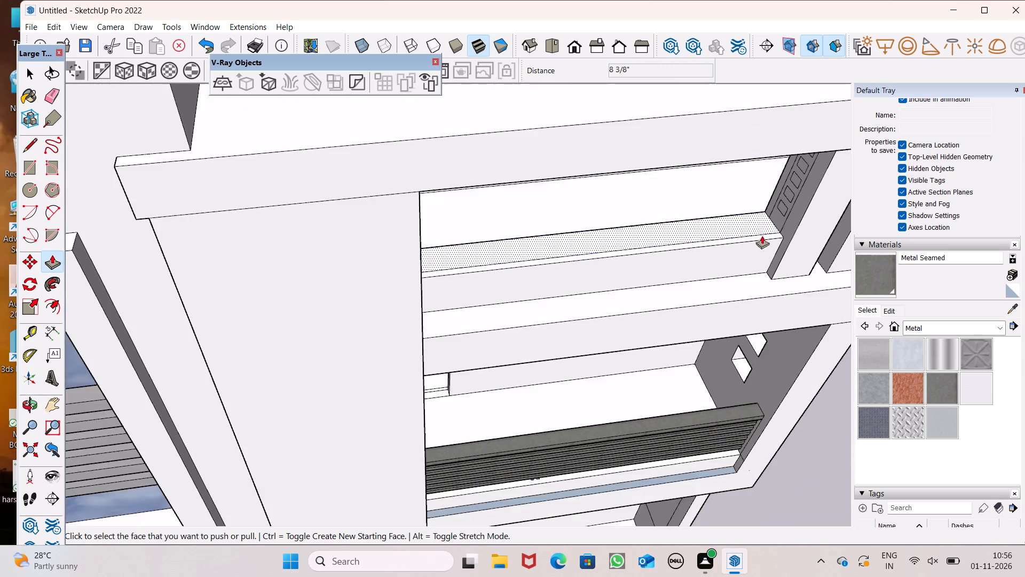
middle_drag(753, 248, 699, 262)
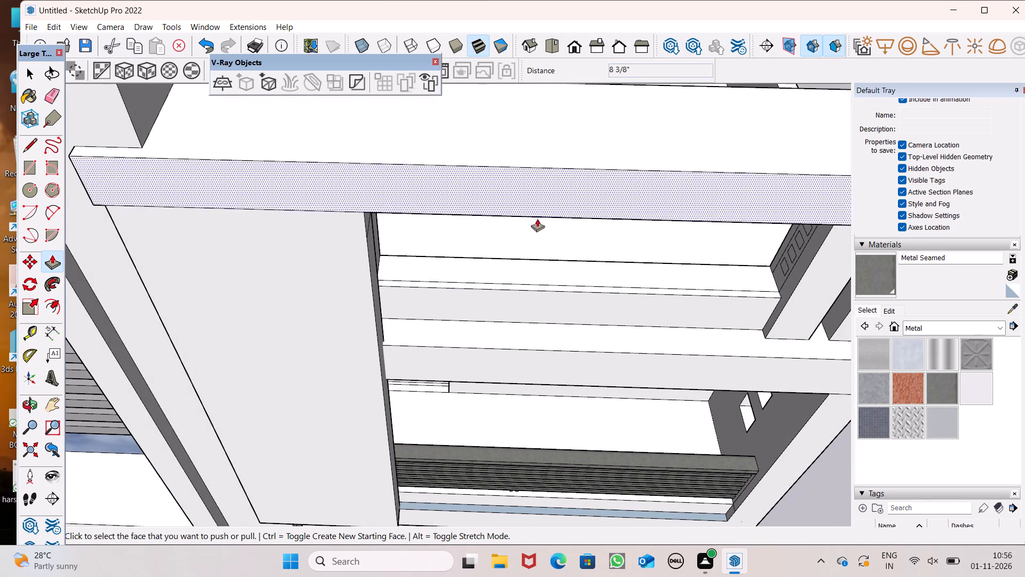
scroll(518, 295, down, 1)
scroll(727, 267, up, 5)
scroll(556, 242, down, 4)
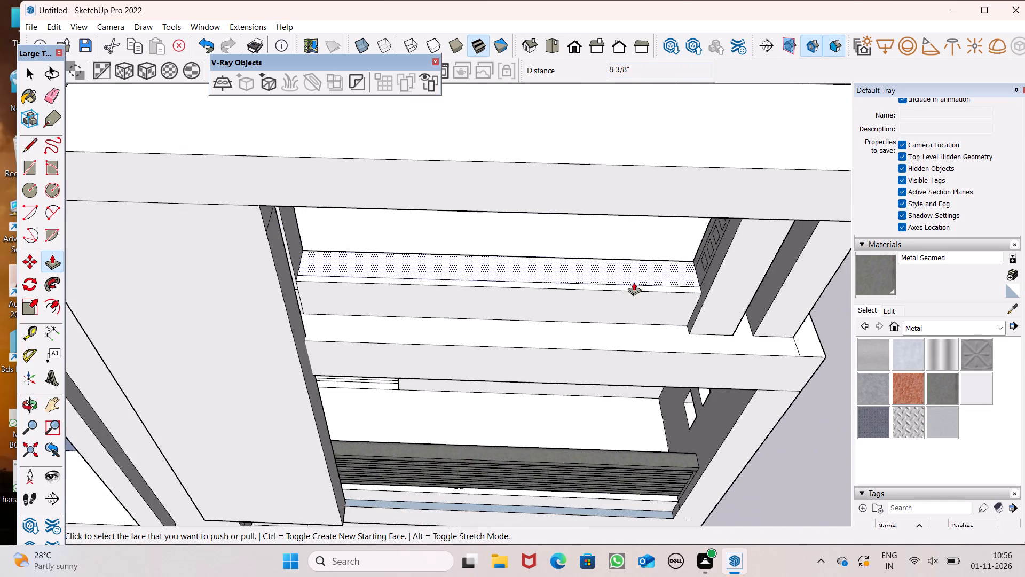
middle_drag(645, 286, 644, 295)
scroll(629, 284, up, 10)
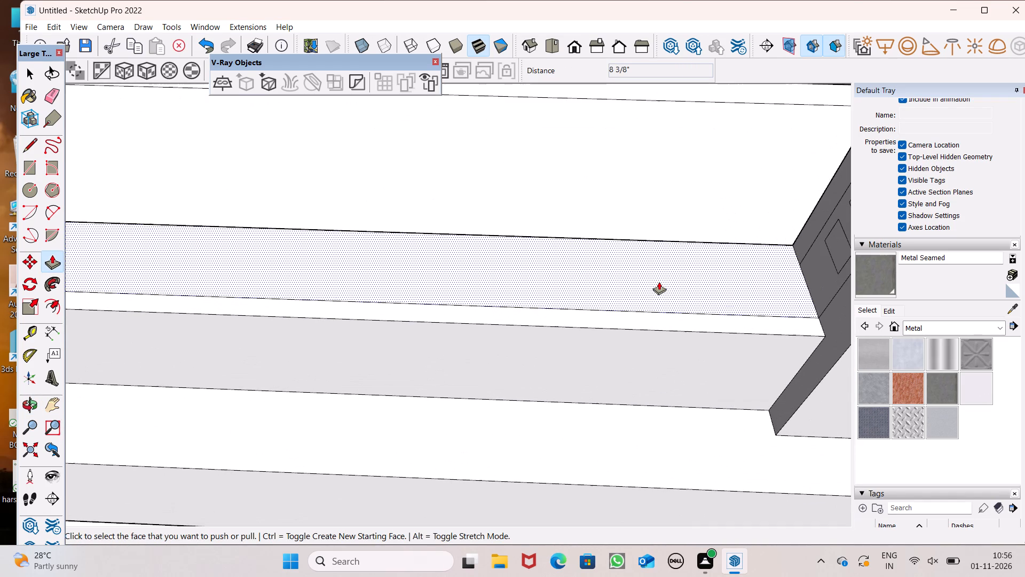
middle_drag(643, 299, 630, 306)
scroll(642, 283, down, 1)
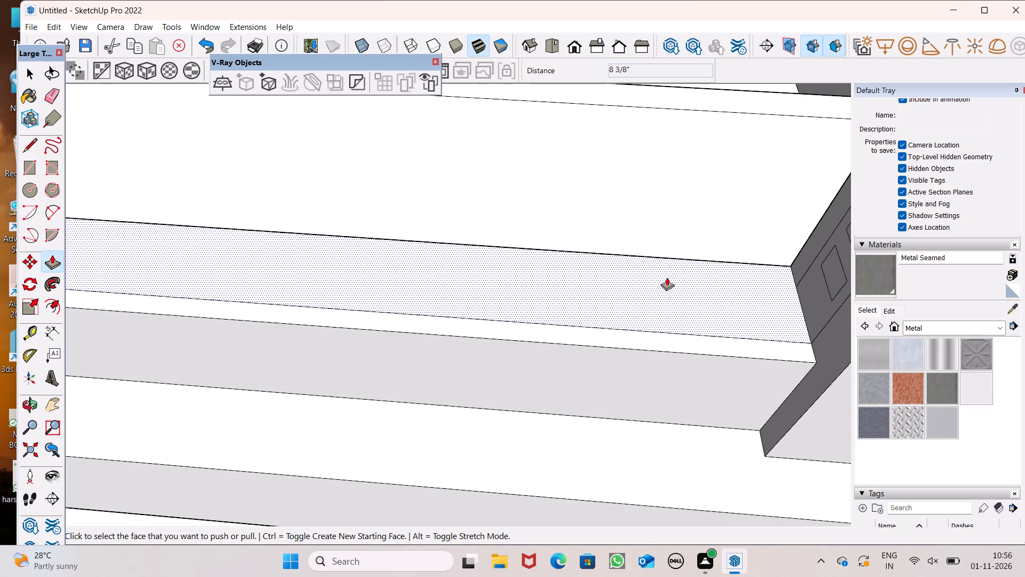
scroll(667, 277, down, 4)
click(22, 170)
scroll(295, 182, down, 2)
middle_drag(388, 213, 390, 214)
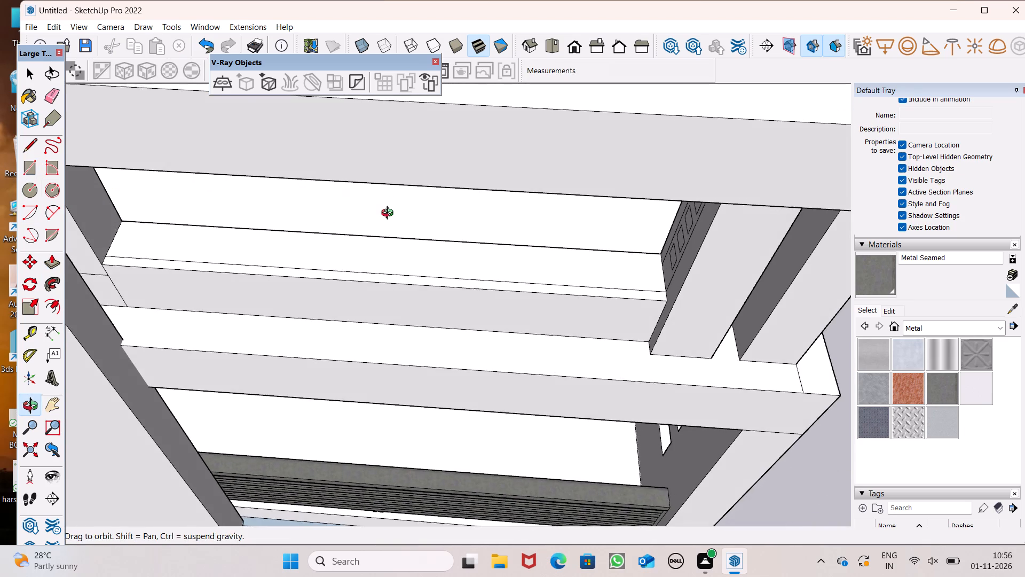
middle_drag(390, 214, 406, 201)
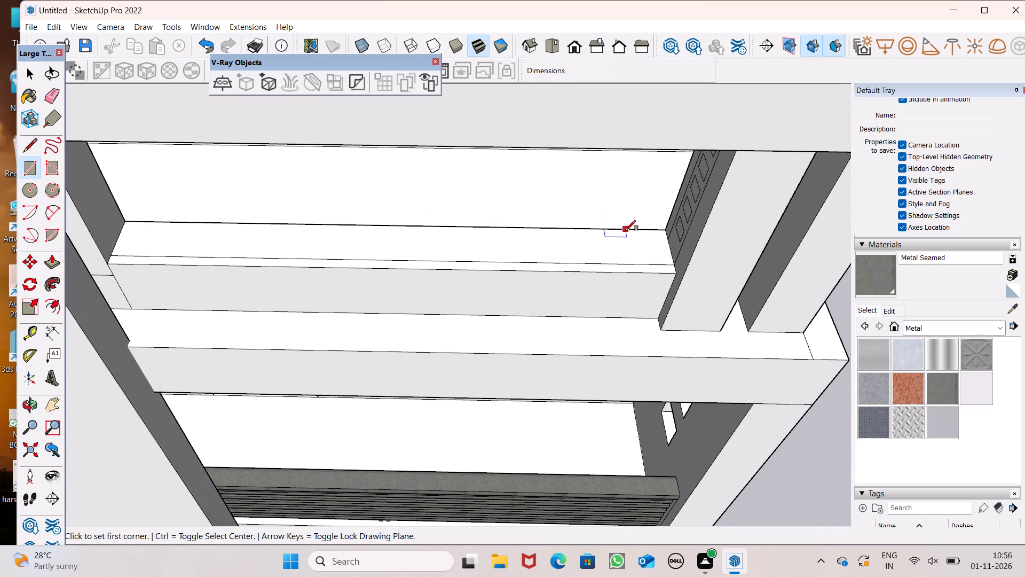
scroll(541, 251, up, 4)
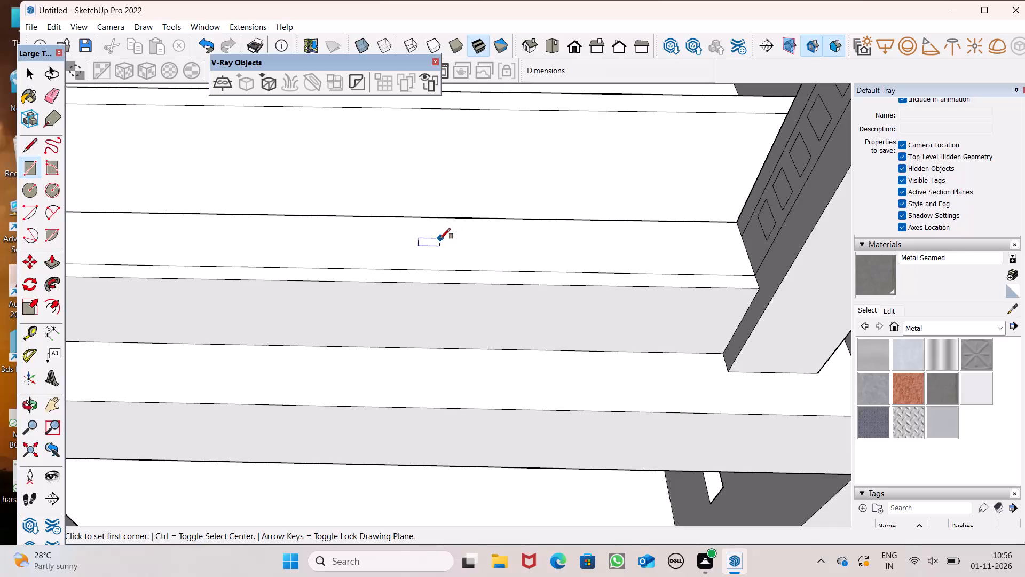
click(440, 241)
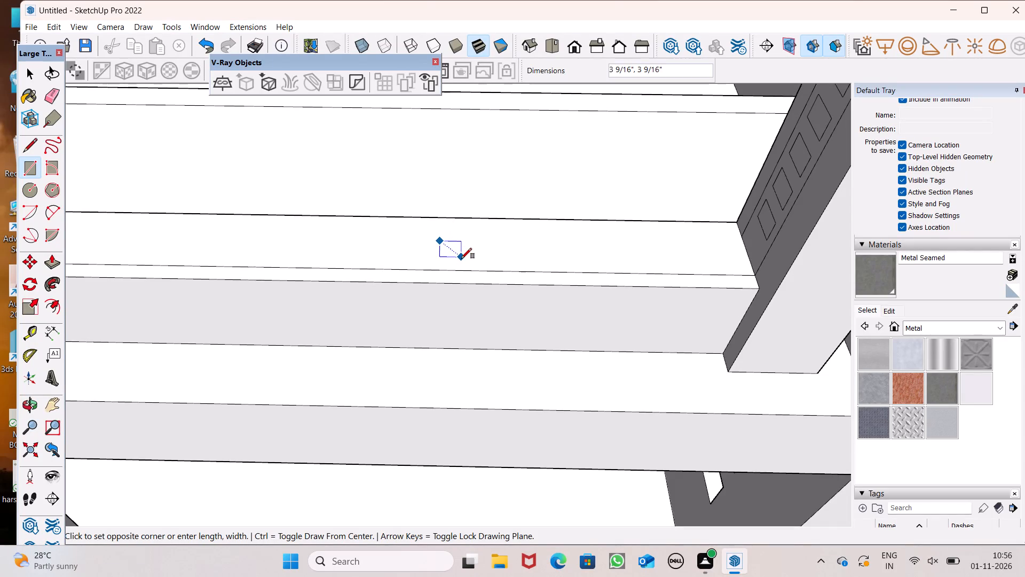
click(461, 260)
Paint the small square on the parapet top and the five small rectangles on the post with Metal Seamed.
click(877, 277)
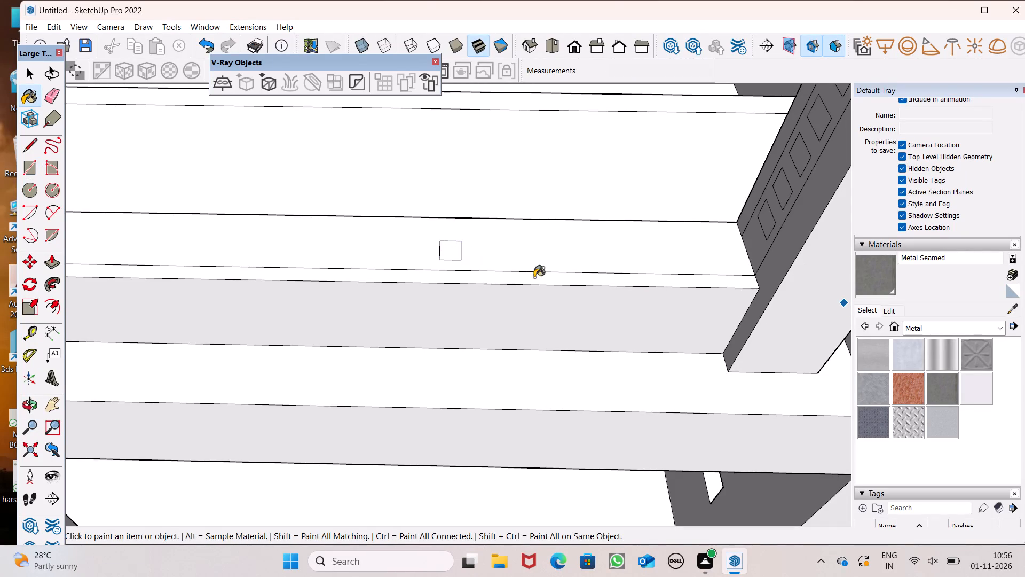
click(449, 256)
middle_drag(642, 268, 698, 207)
scroll(649, 296, down, 6)
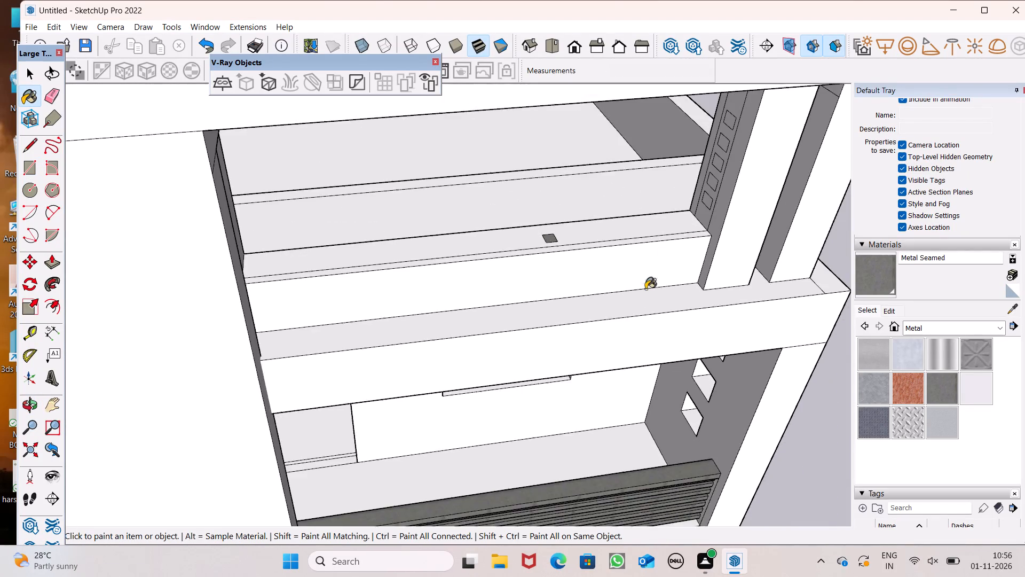
scroll(704, 196, up, 6)
scroll(740, 183, down, 5)
scroll(754, 115, up, 4)
click(741, 112)
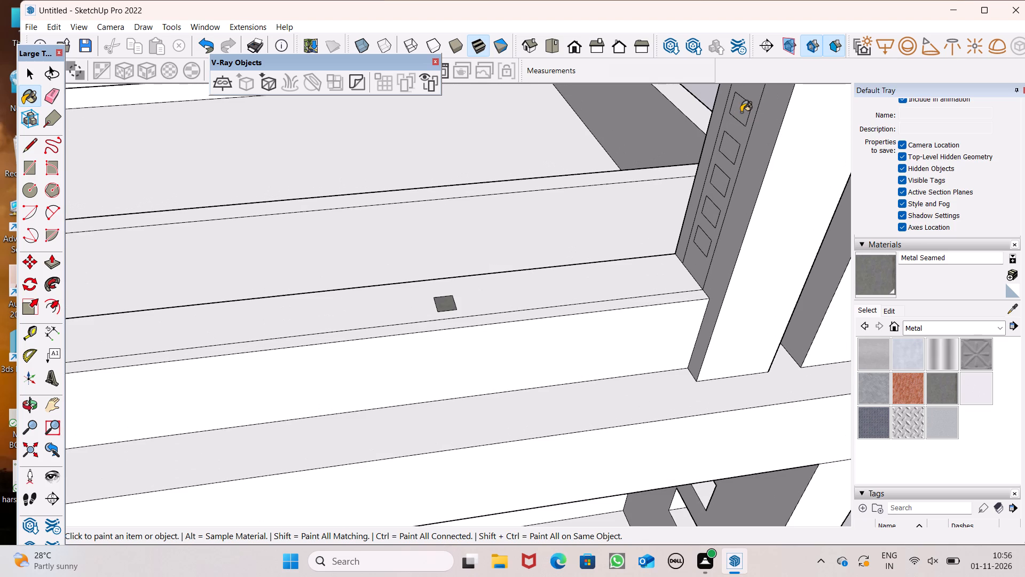
scroll(722, 167, up, 3)
click(727, 146)
click(717, 192)
click(709, 233)
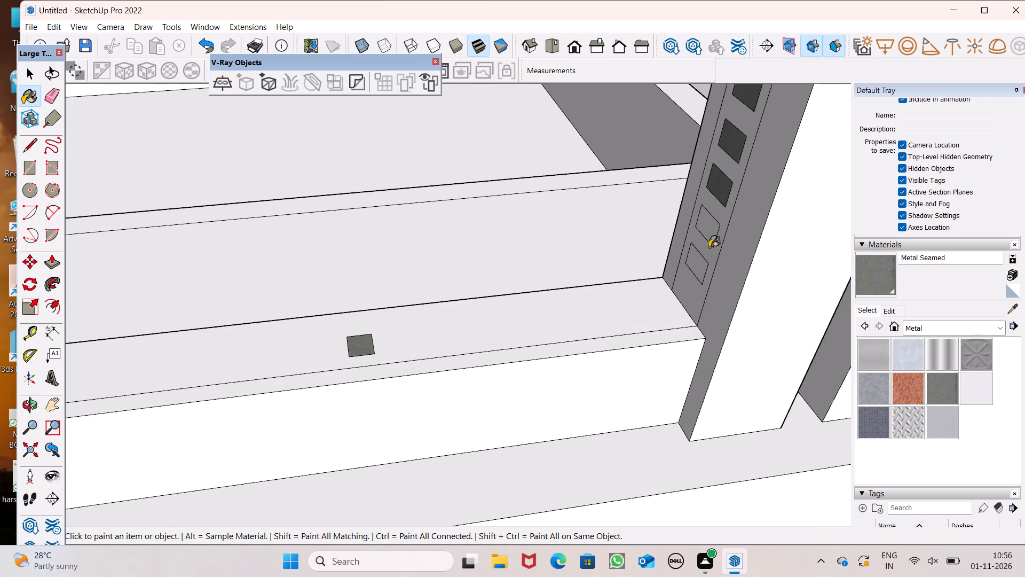
click(703, 266)
scroll(624, 251, down, 12)
key(space)
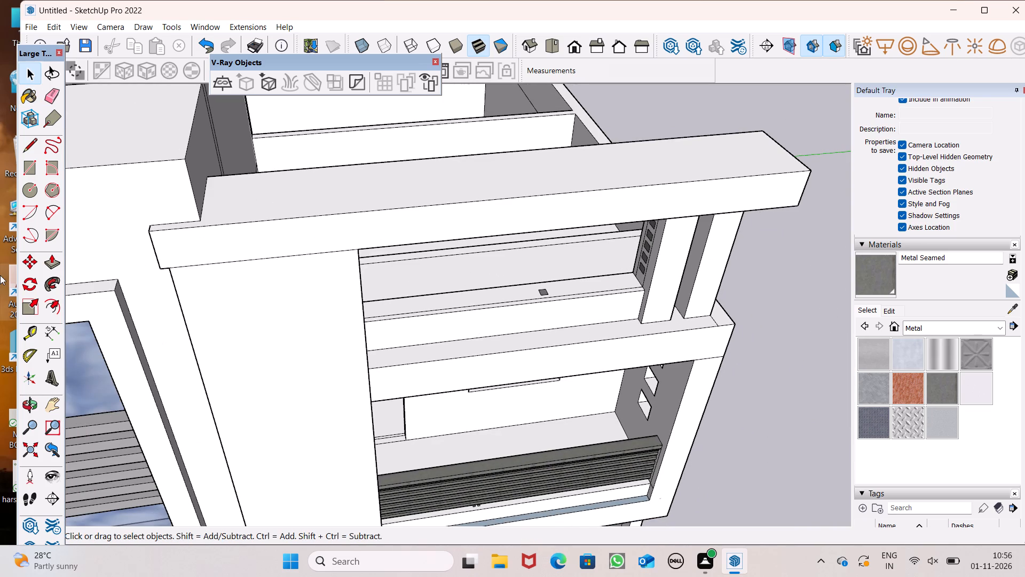
Pull the painted square up about 2' 11 15/16" from the parapet top to form a vertical railing post.
drag(43, 264, 53, 264)
scroll(405, 293, down, 2)
middle_drag(508, 319, 499, 330)
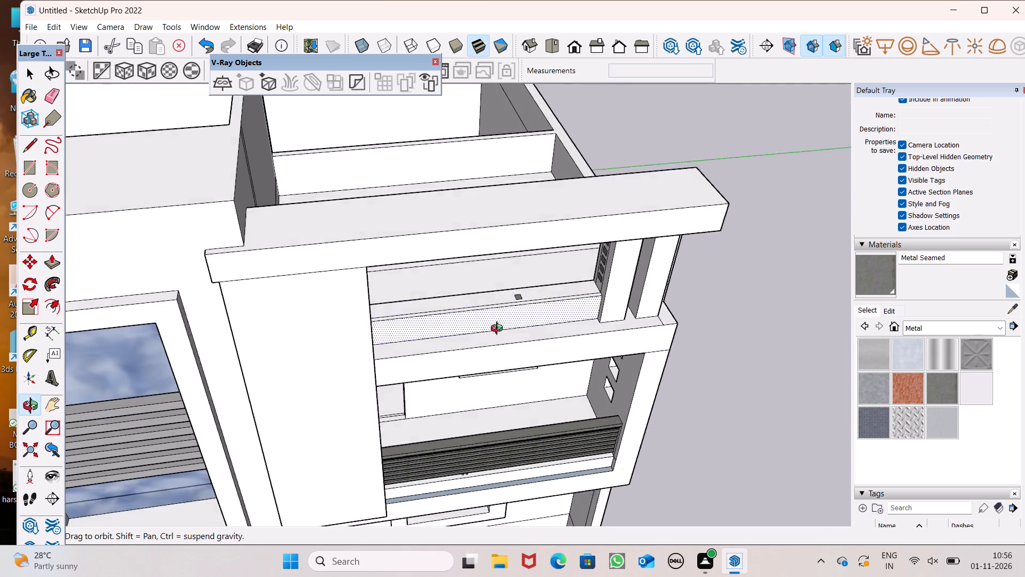
middle_drag(499, 330, 454, 332)
scroll(504, 301, up, 8)
drag(478, 317, 477, 315)
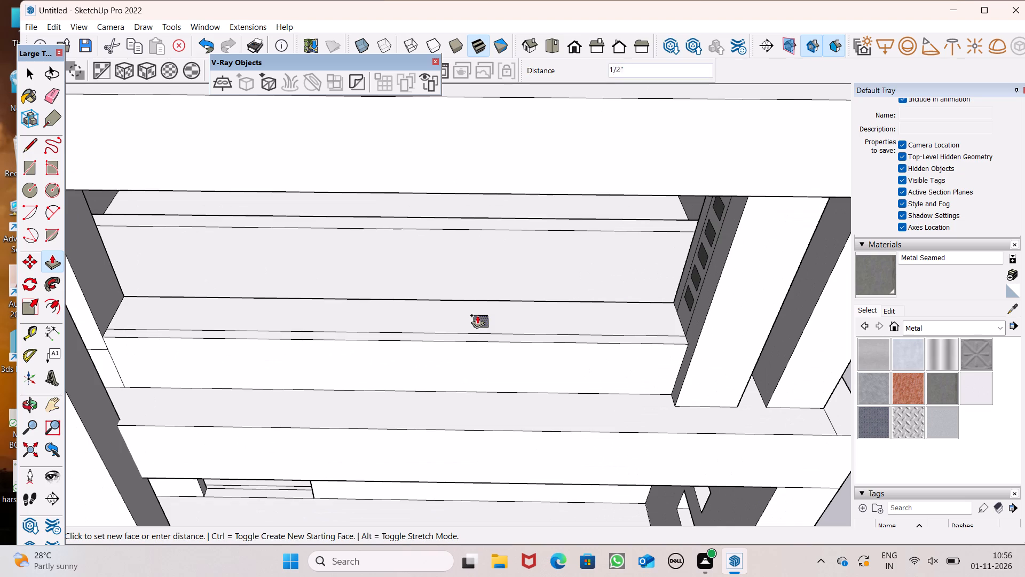
drag(477, 315, 723, 199)
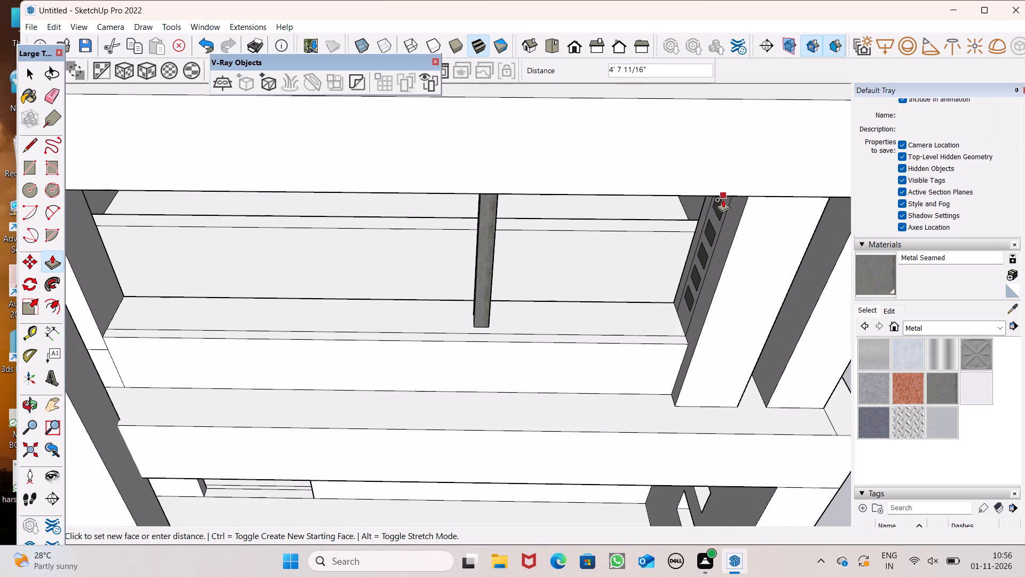
drag(723, 199, 723, 203)
Pull the top two painted rectangles on the parapet post toward the tower as horizontal rails, the uppermost about 10' 8 3/16" long.
scroll(661, 238, down, 4)
middle_drag(665, 231, 719, 136)
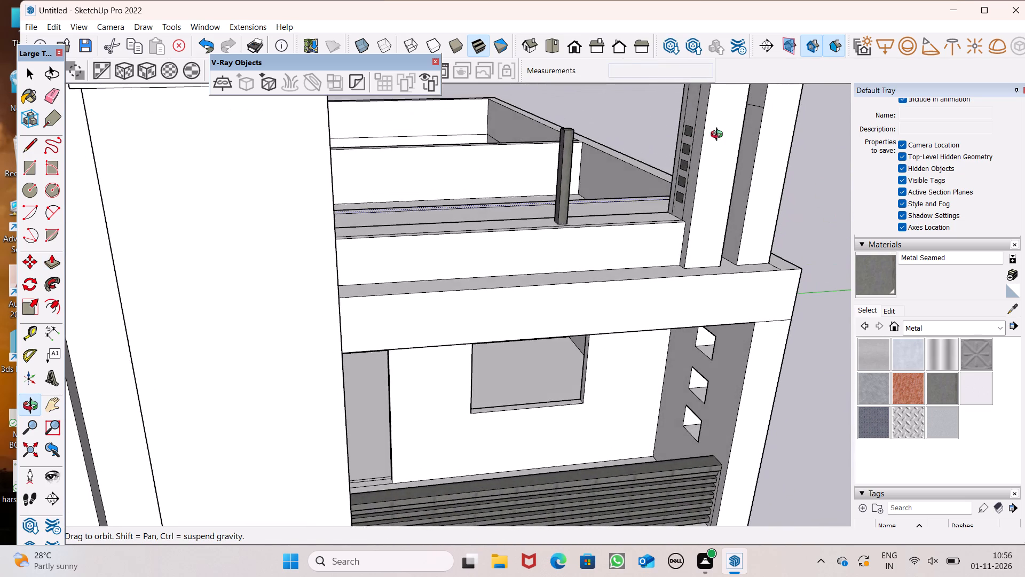
middle_drag(719, 136, 745, 129)
scroll(734, 134, up, 4)
scroll(709, 138, down, 4)
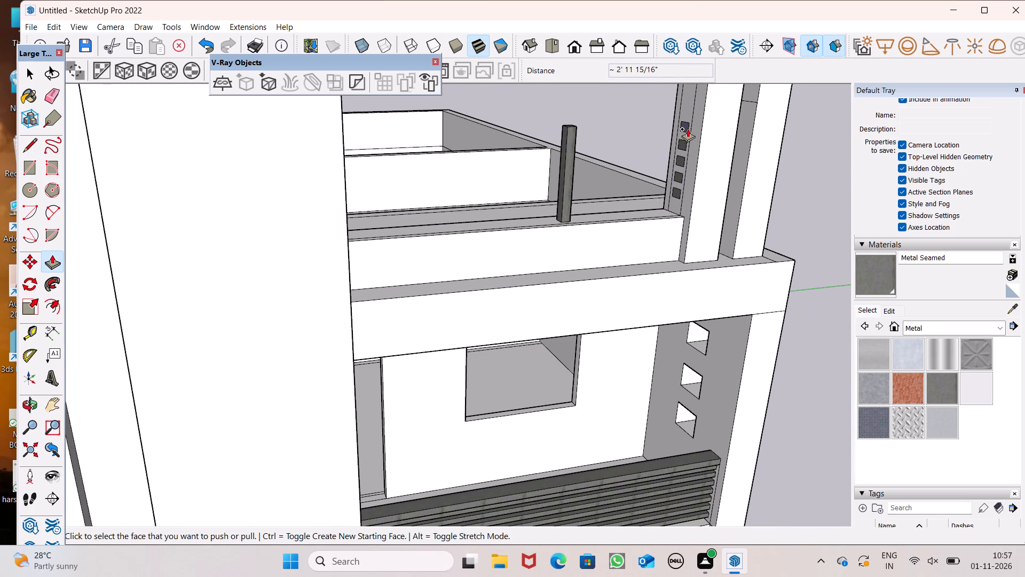
drag(684, 127, 484, 150)
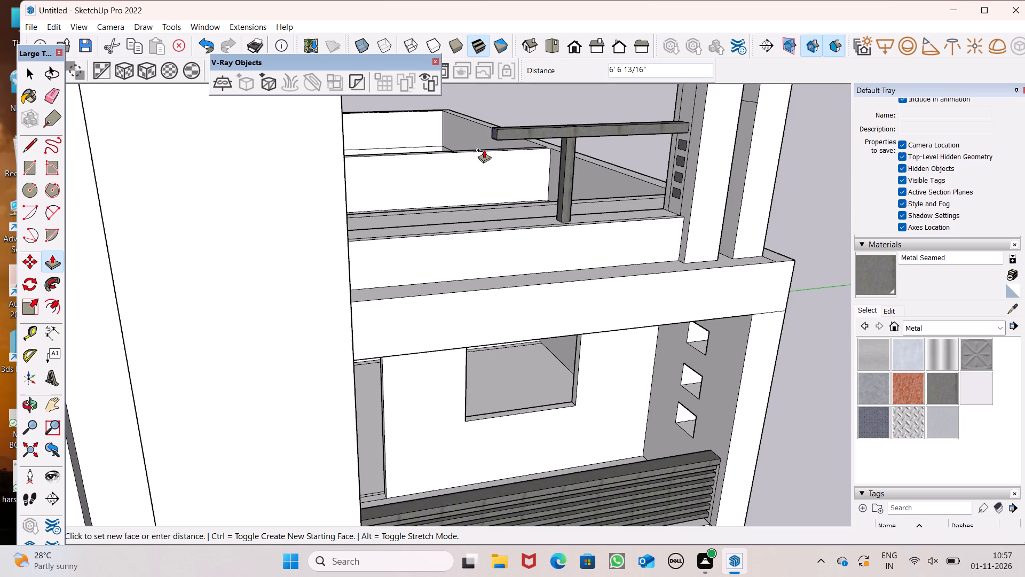
drag(484, 150, 360, 171)
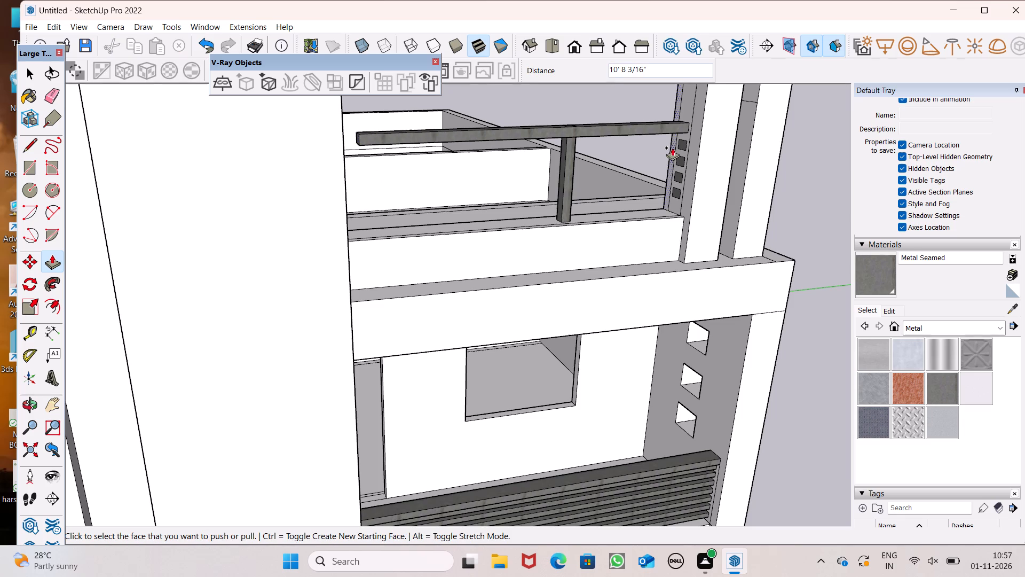
drag(684, 144, 348, 184)
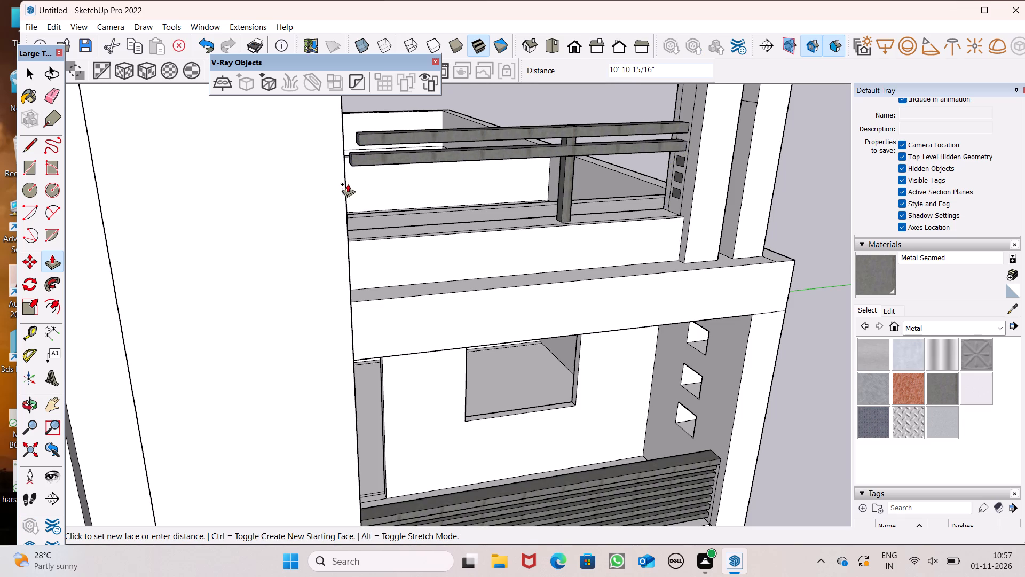
drag(348, 184, 348, 184)
Pull the lower three painted rectangles toward the tower as rails about 10' 4 9/16", 12' 7/16" and 11' 11" long.
drag(681, 161, 535, 190)
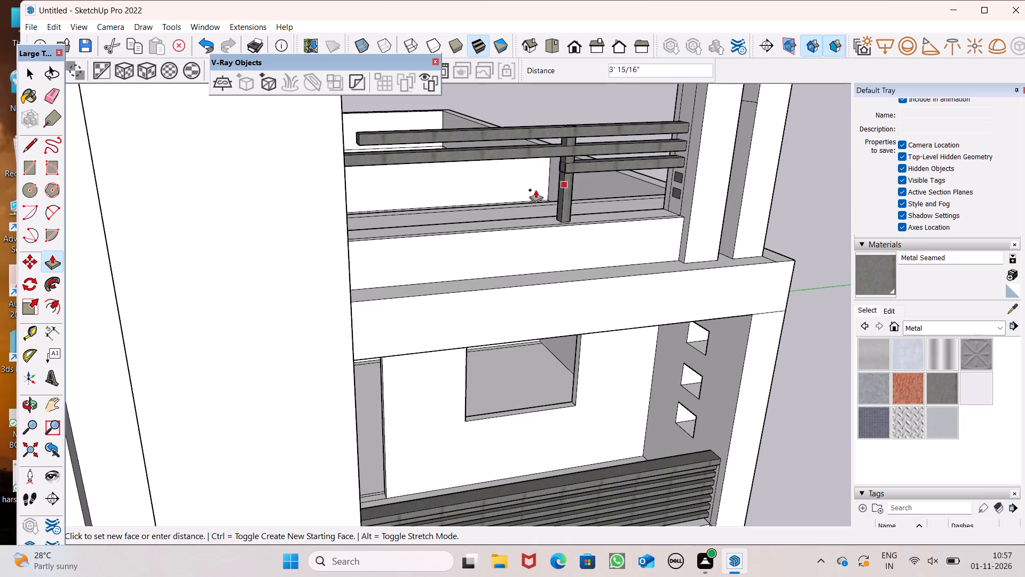
drag(535, 190, 372, 204)
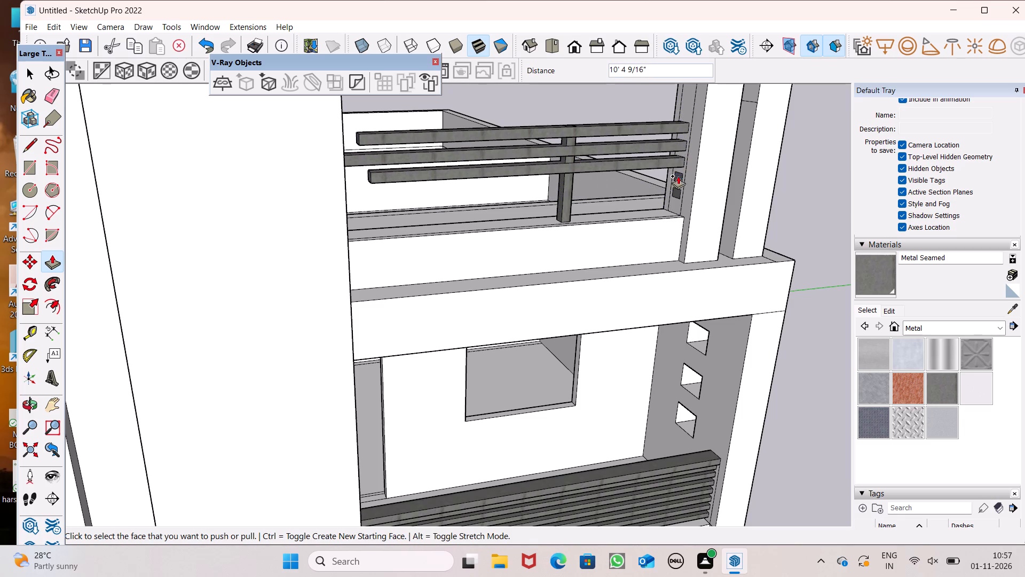
drag(679, 176, 316, 217)
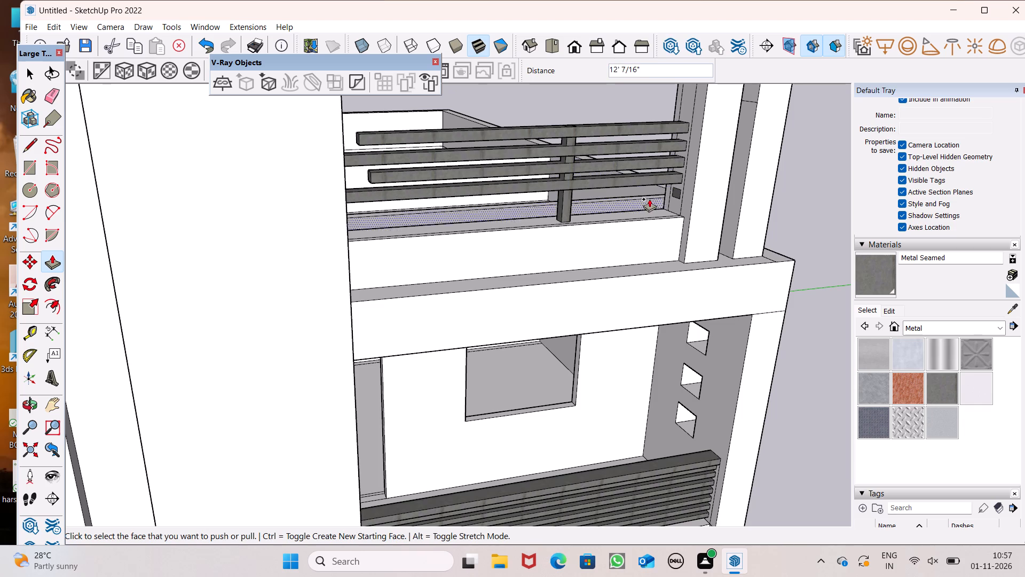
drag(676, 194, 321, 238)
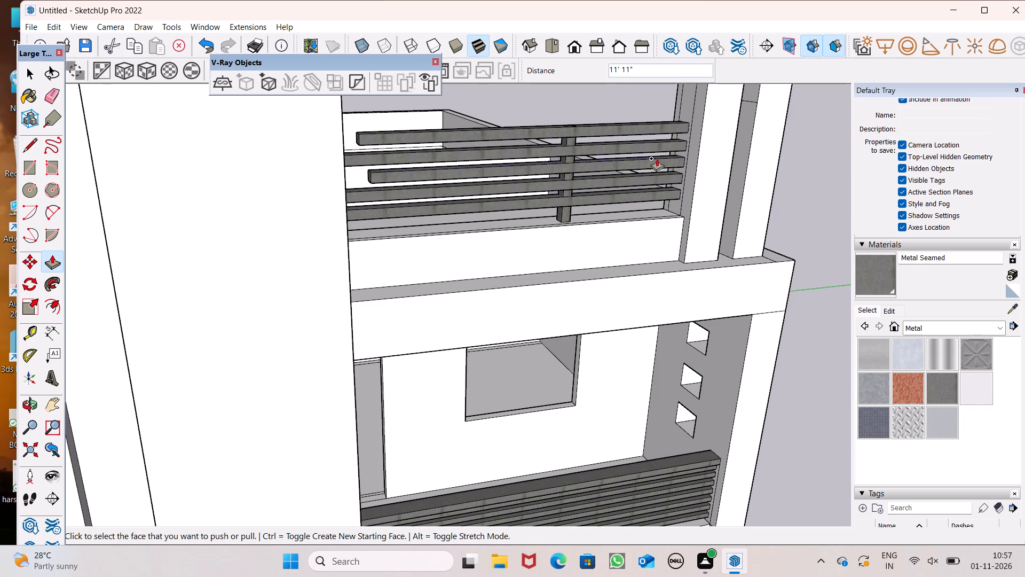
Extend the tower end of the uppermost rail by about 11 5/8" so it meets the wall.
scroll(657, 158, down, 5)
middle_drag(650, 170, 0, 445)
scroll(434, 316, down, 4)
middle_drag(438, 300, 320, 288)
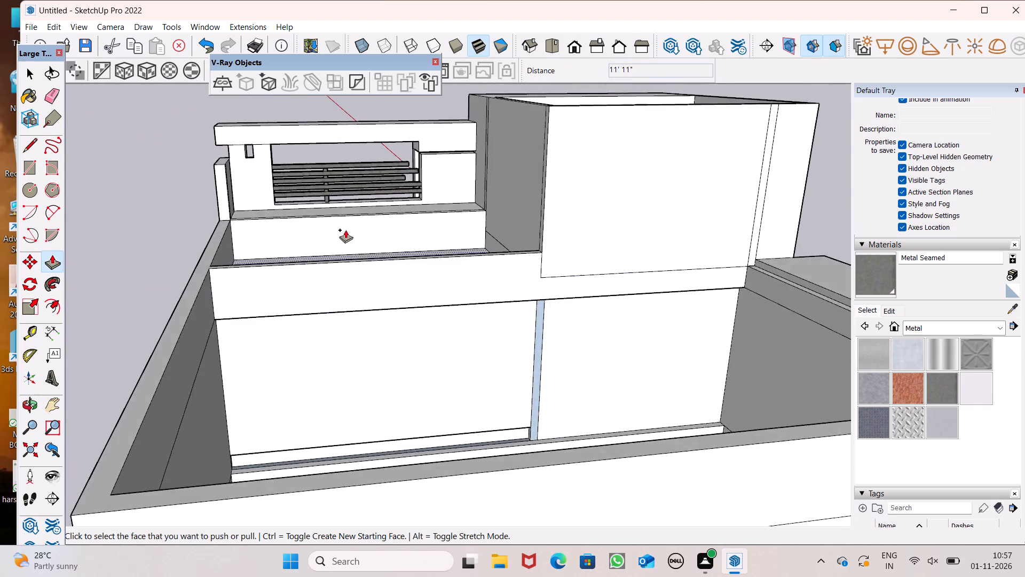
scroll(359, 170, up, 9)
scroll(472, 132, up, 6)
scroll(468, 135, down, 2)
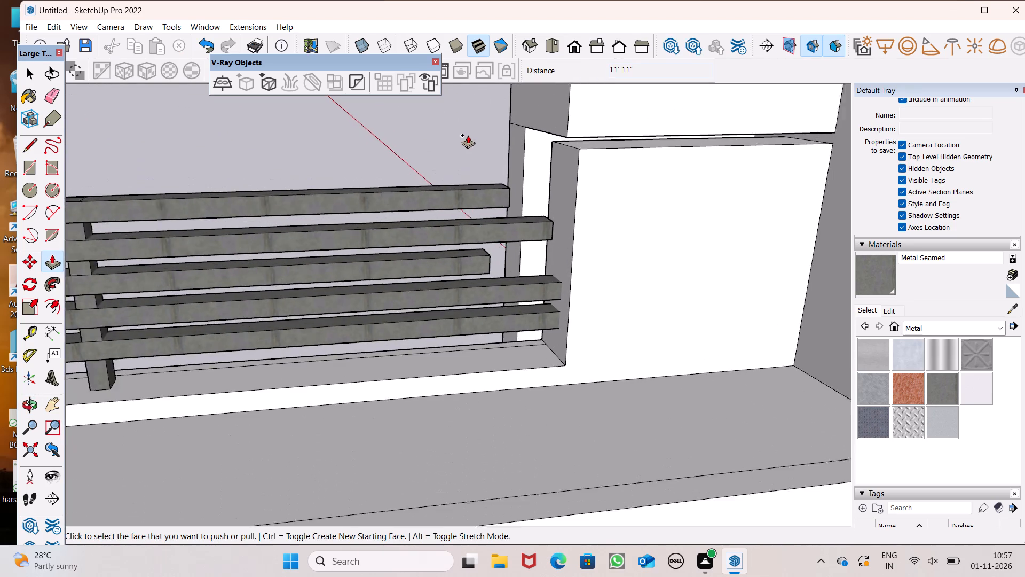
scroll(468, 135, down, 2)
middle_drag(507, 190, 396, 276)
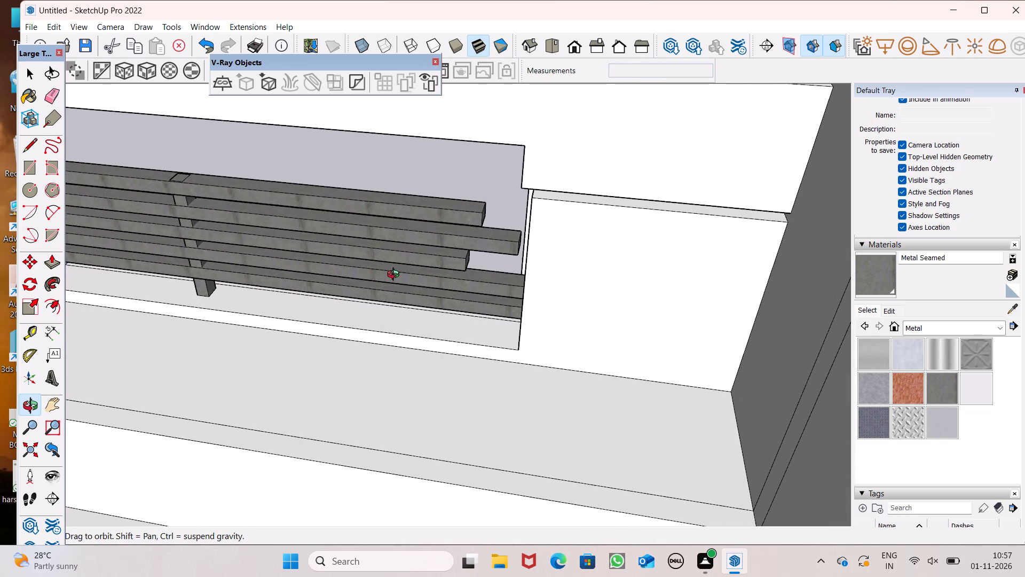
middle_drag(396, 276, 398, 274)
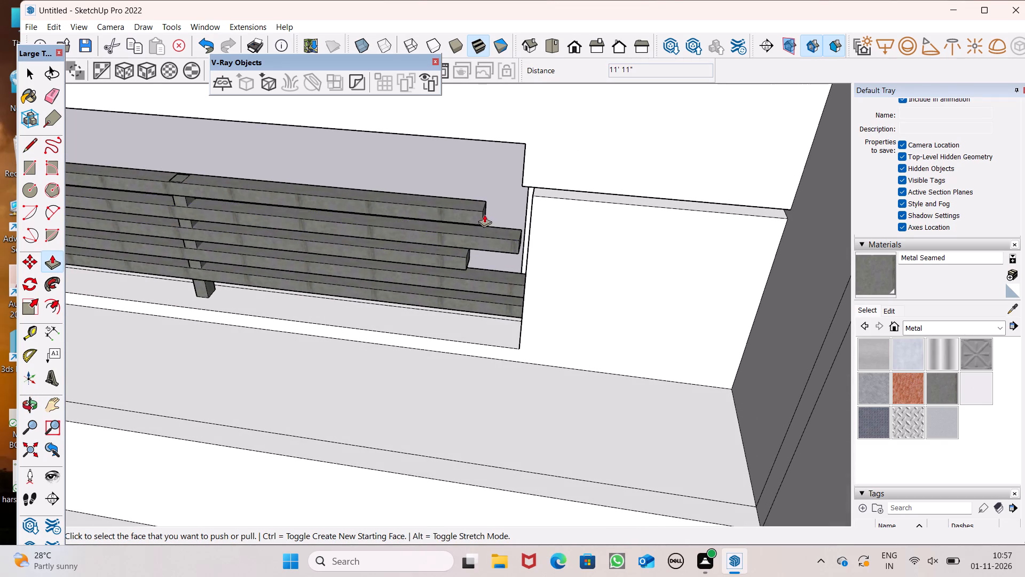
drag(484, 214, 532, 211)
scroll(507, 238, up, 4)
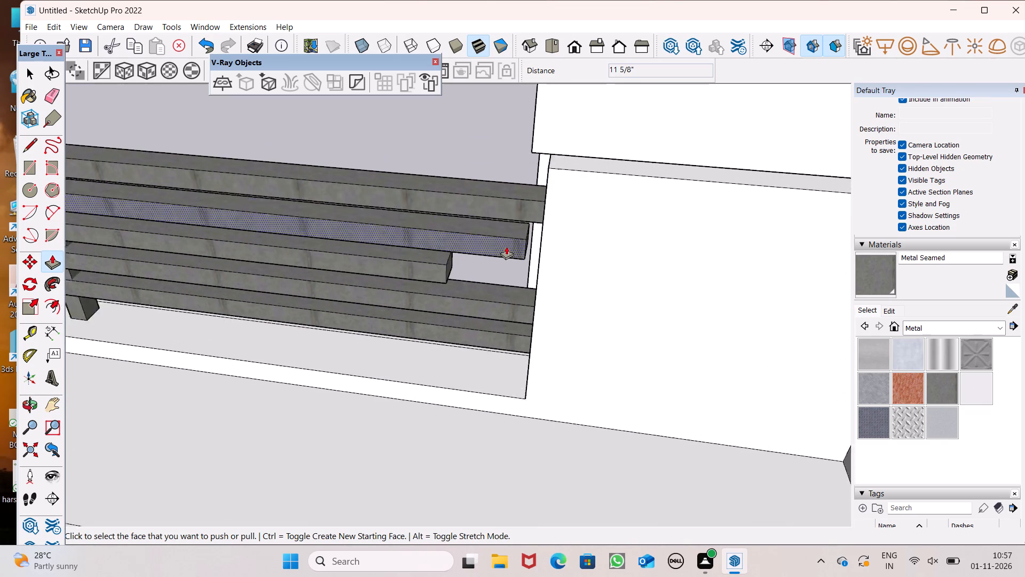
Extend the tower ends of the second and third parapet rails to the wall, the third by about 1' 3 1/4".
scroll(506, 246, up, 3)
drag(534, 241, 557, 245)
drag(428, 281, 540, 289)
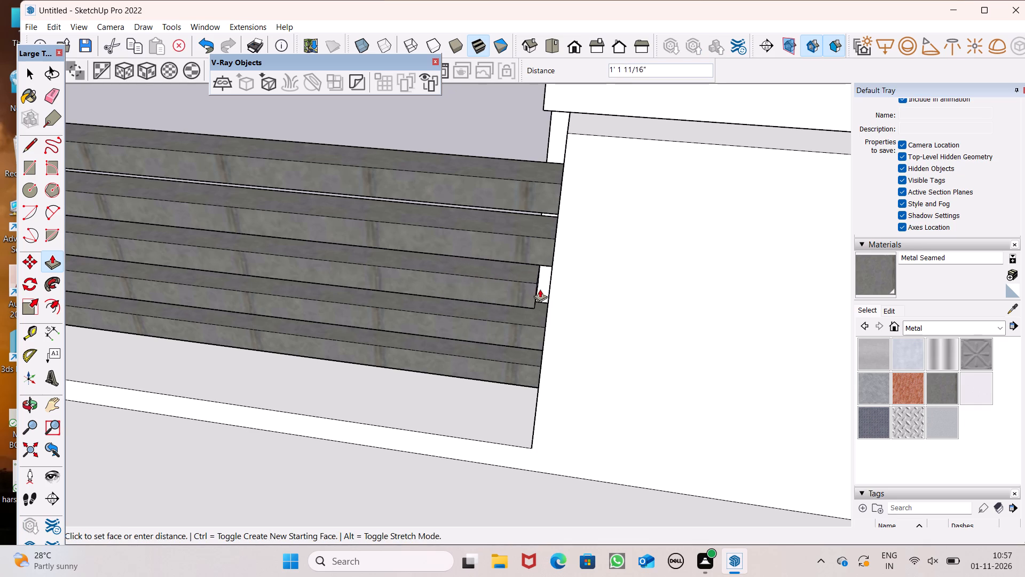
drag(540, 289, 548, 284)
Examine the parapet railing and the whole front facade from several angles and distances.
scroll(519, 219, down, 7)
middle_drag(471, 265, 689, 147)
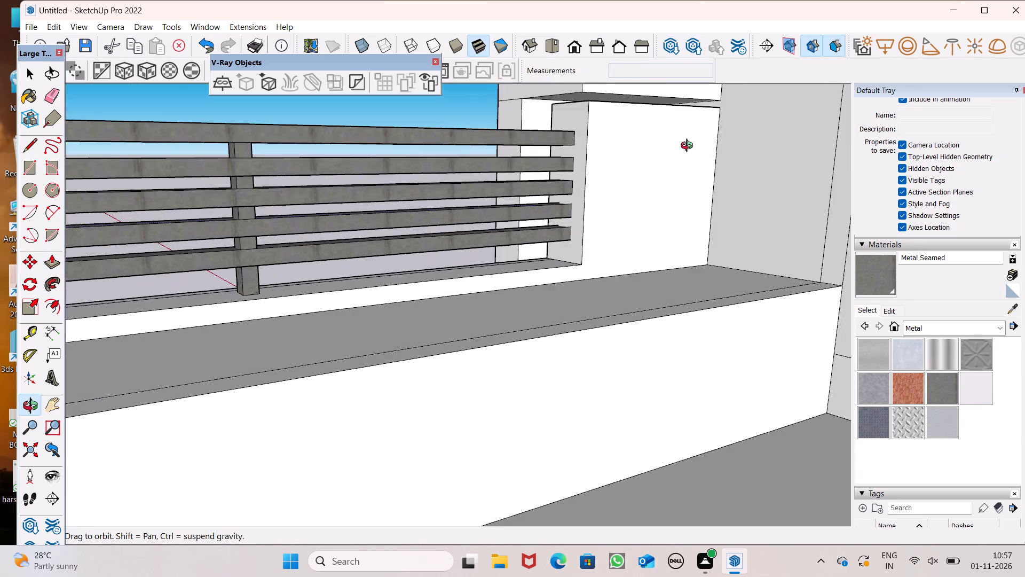
middle_drag(689, 147, 690, 146)
scroll(580, 191, down, 6)
middle_drag(382, 262, 874, 291)
scroll(874, 294, up, 1)
scroll(351, 275, down, 2)
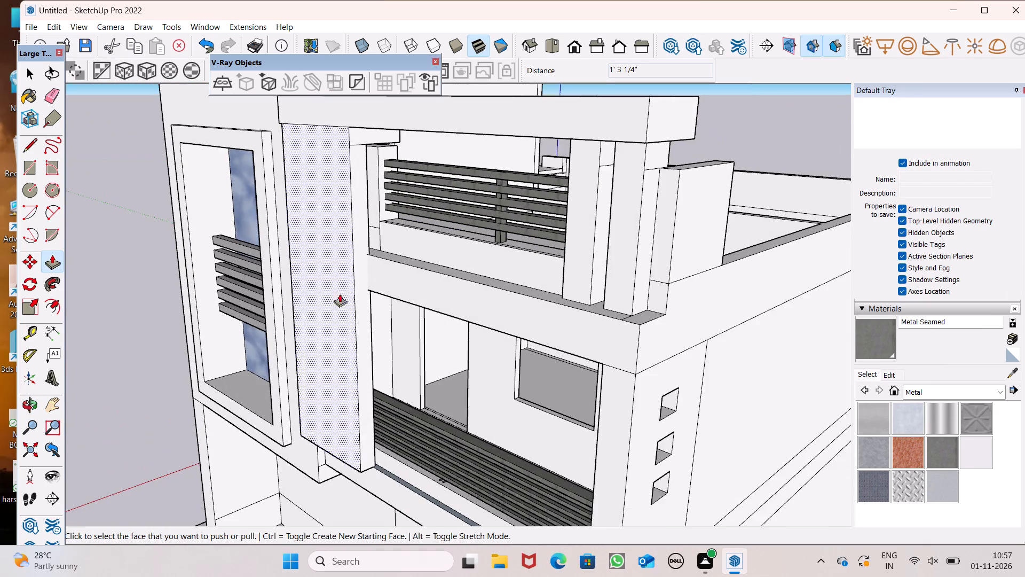
middle_drag(411, 317, 589, 322)
scroll(434, 241, down, 6)
middle_drag(466, 277, 507, 268)
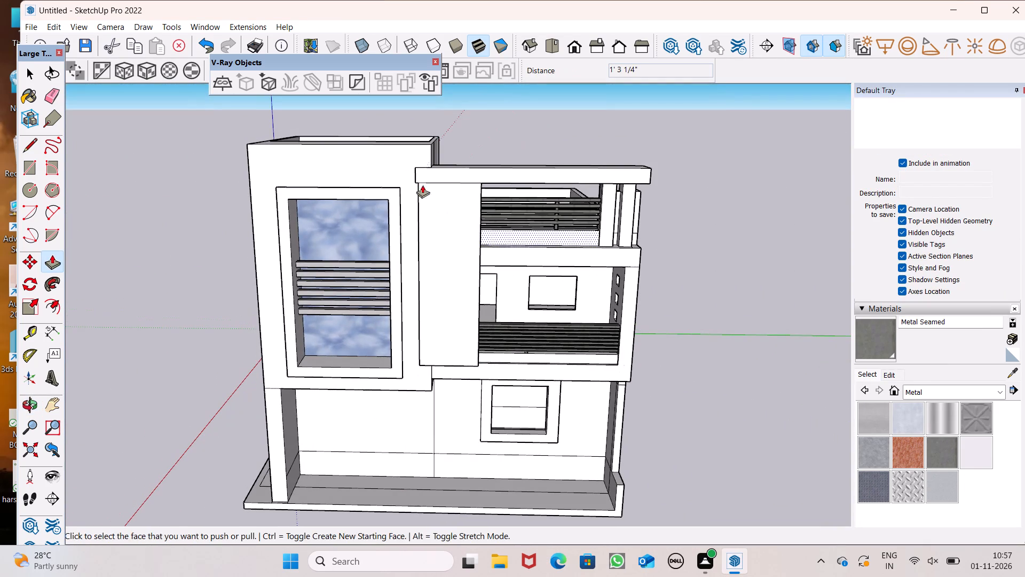
scroll(517, 128, down, 1)
scroll(542, 164, down, 4)
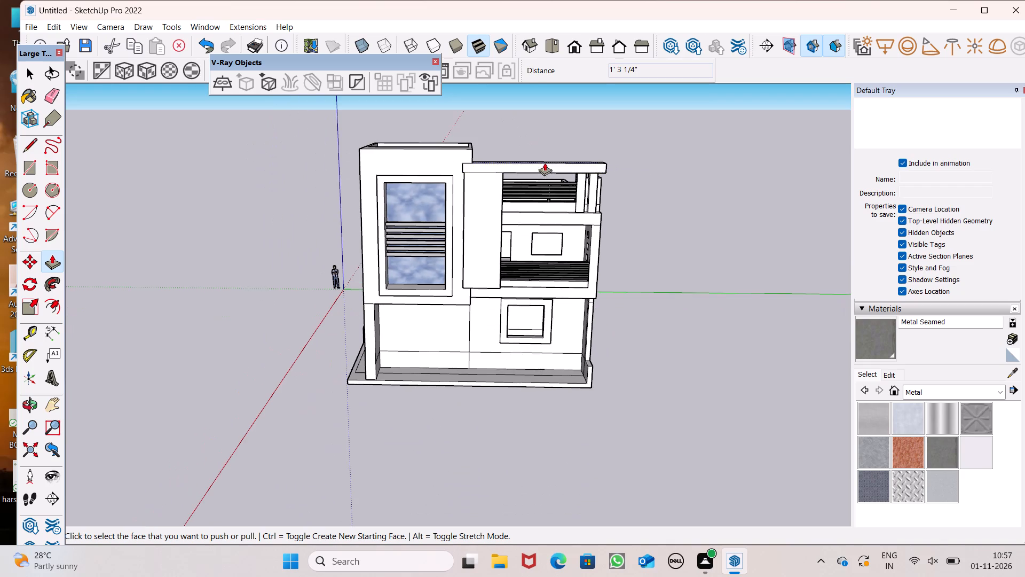
scroll(610, 274, up, 8)
scroll(527, 258, up, 8)
scroll(597, 112, down, 6)
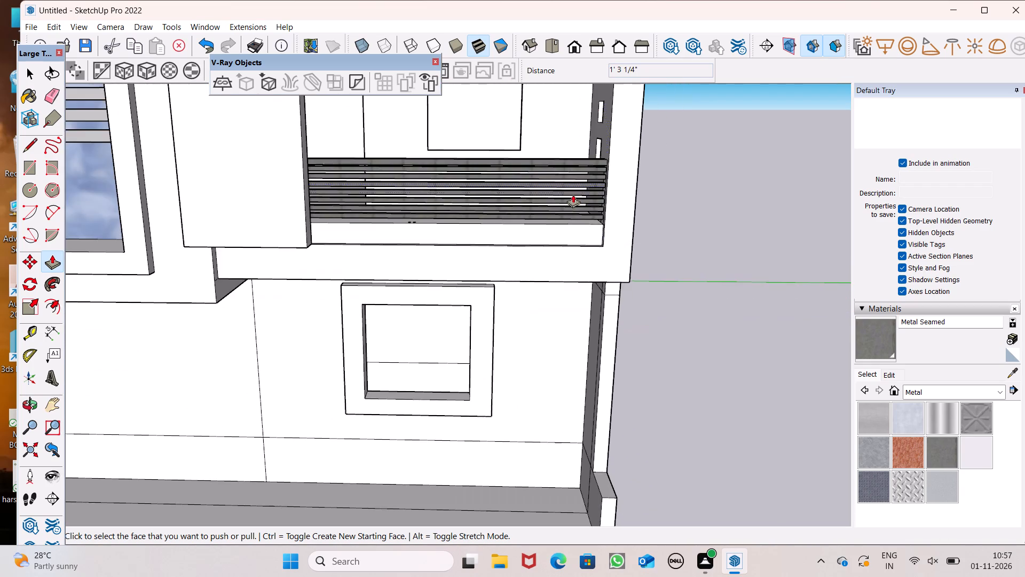
scroll(573, 194, down, 14)
middle_drag(596, 244, 598, 305)
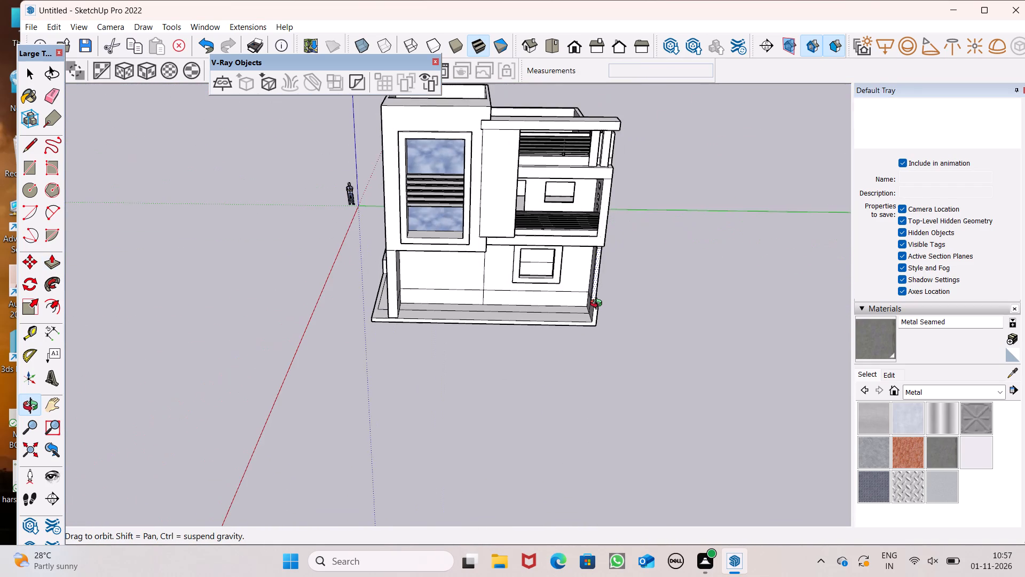
middle_drag(598, 305, 603, 295)
scroll(610, 258, up, 2)
middle_drag(447, 239, 589, 236)
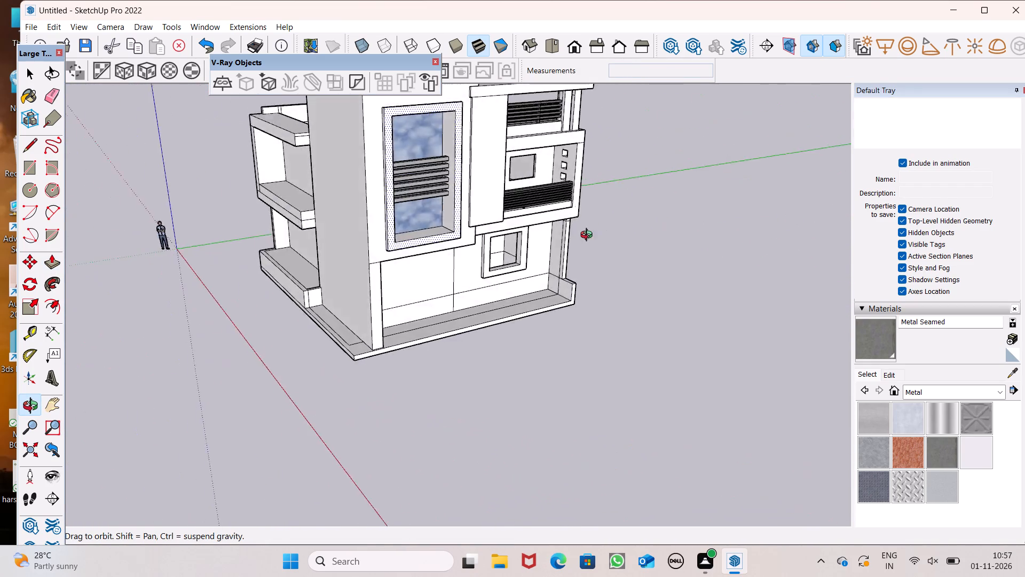
middle_drag(589, 236, 427, 243)
Pull the two small metal squares at the first-floor balcony railing's base up about 2' 5 9/16" and 2' 8 7/8" as posts.
scroll(624, 230, up, 8)
scroll(451, 136, down, 1)
scroll(381, 168, up, 3)
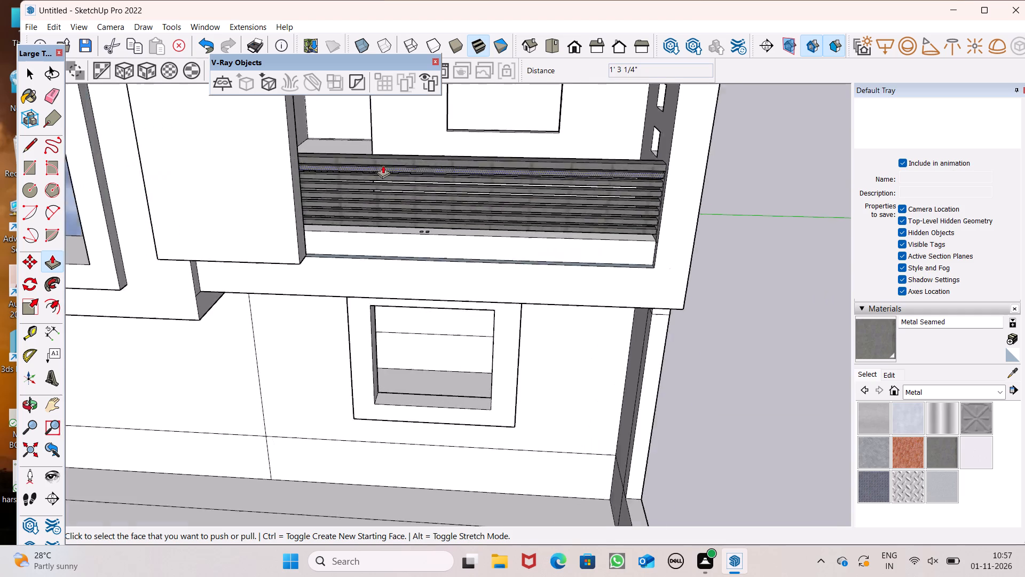
scroll(383, 165, up, 5)
middle_drag(395, 227, 381, 290)
scroll(409, 282, up, 7)
scroll(476, 329, down, 6)
scroll(481, 252, up, 4)
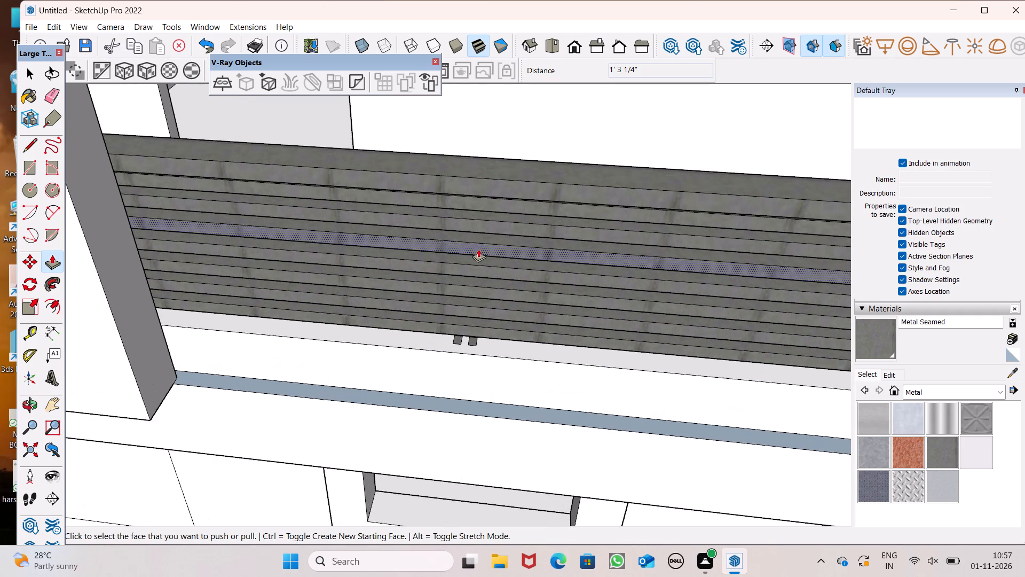
drag(457, 339, 470, 247)
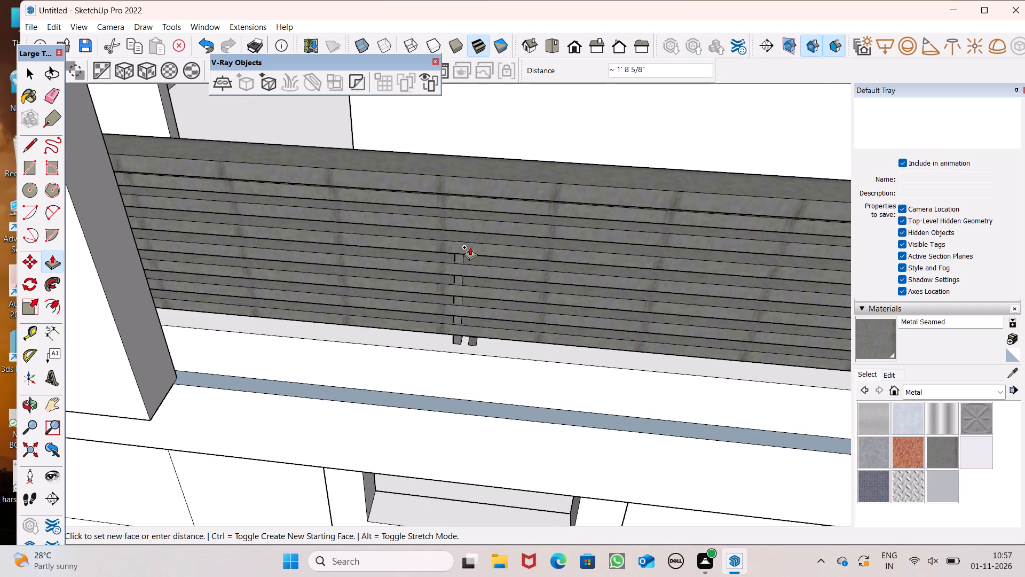
drag(470, 247, 472, 202)
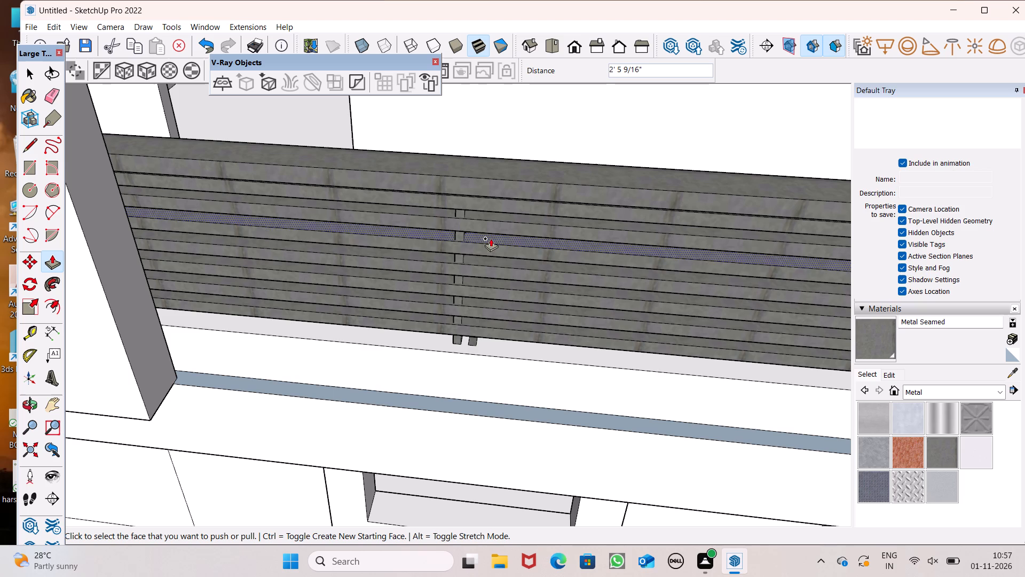
drag(473, 344, 497, 210)
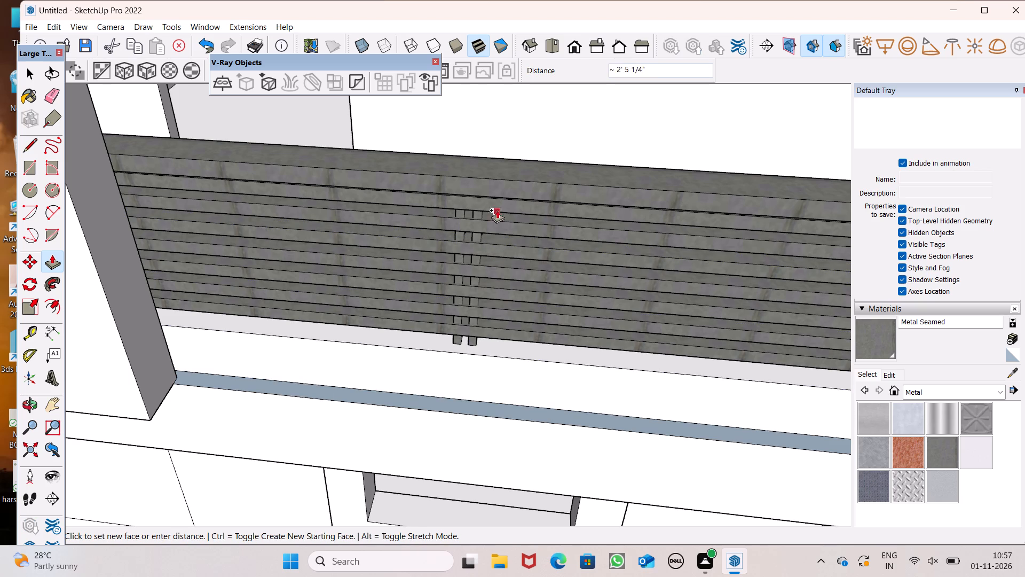
drag(497, 210, 492, 197)
scroll(507, 179, down, 2)
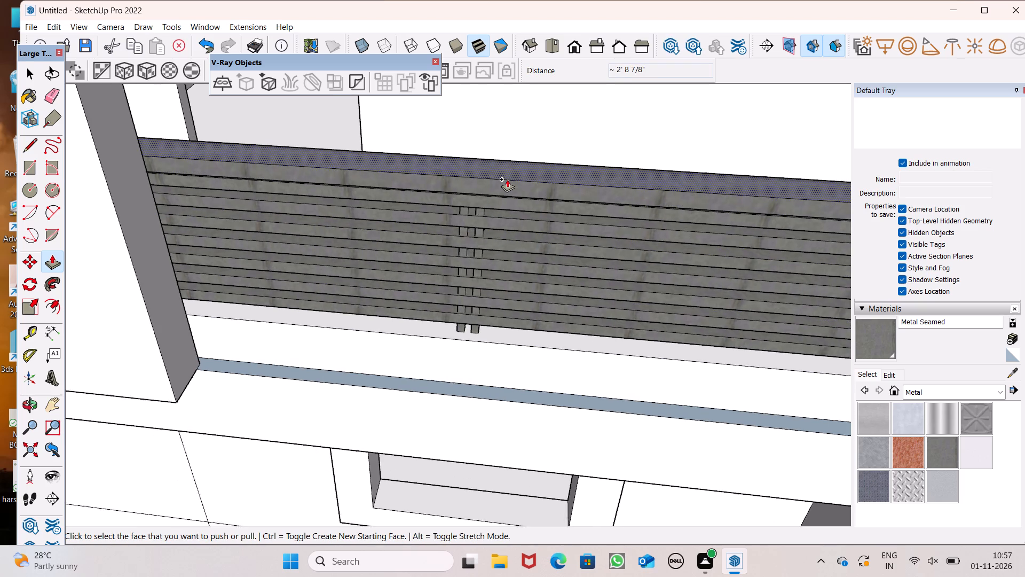
middle_drag(508, 268, 547, 10)
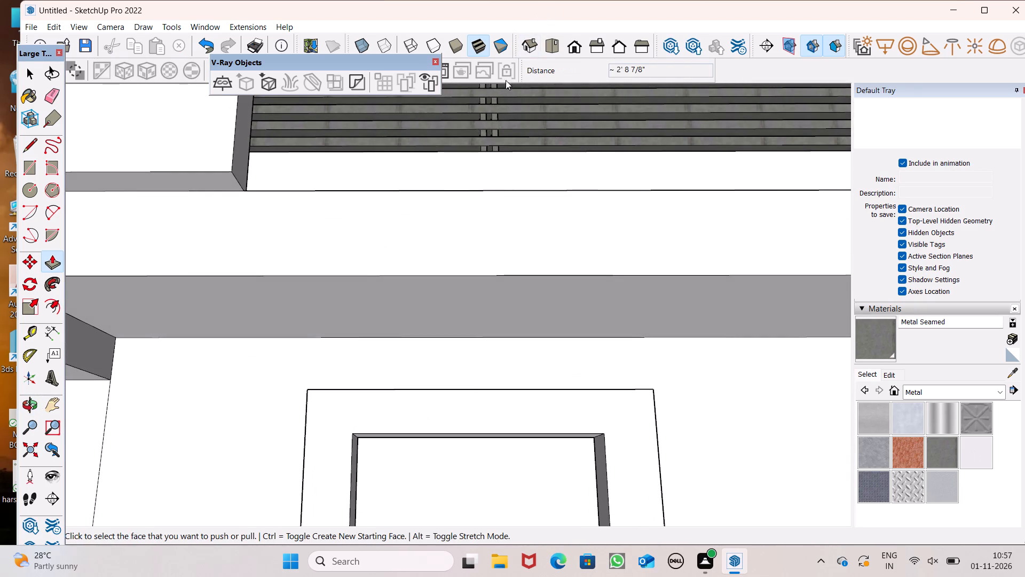
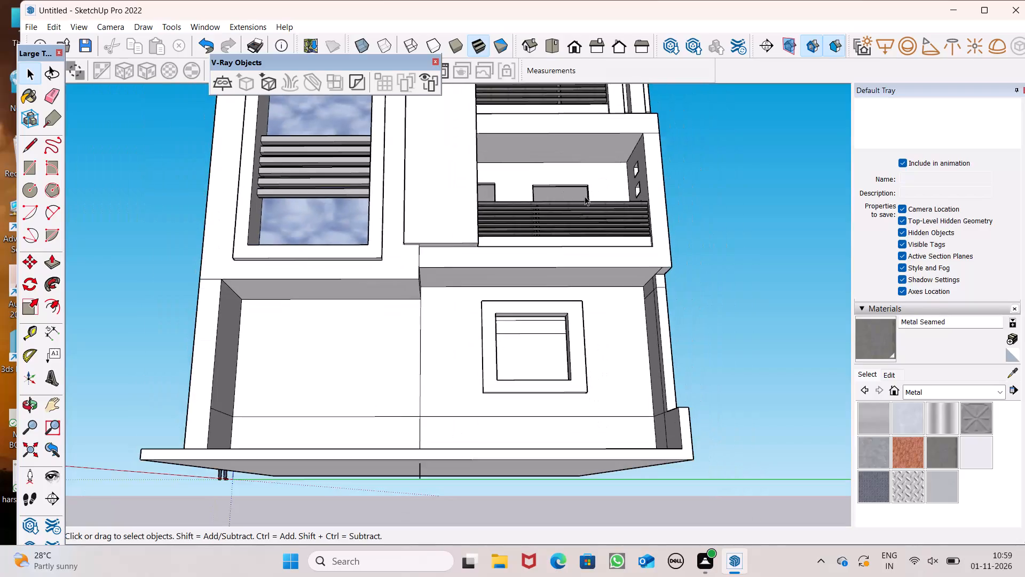
Examine the first-floor balcony railing, the projecting wall panel and the whole front facade from several angles and distances.
middle_drag(585, 208, 574, 378)
scroll(574, 378, up, 4)
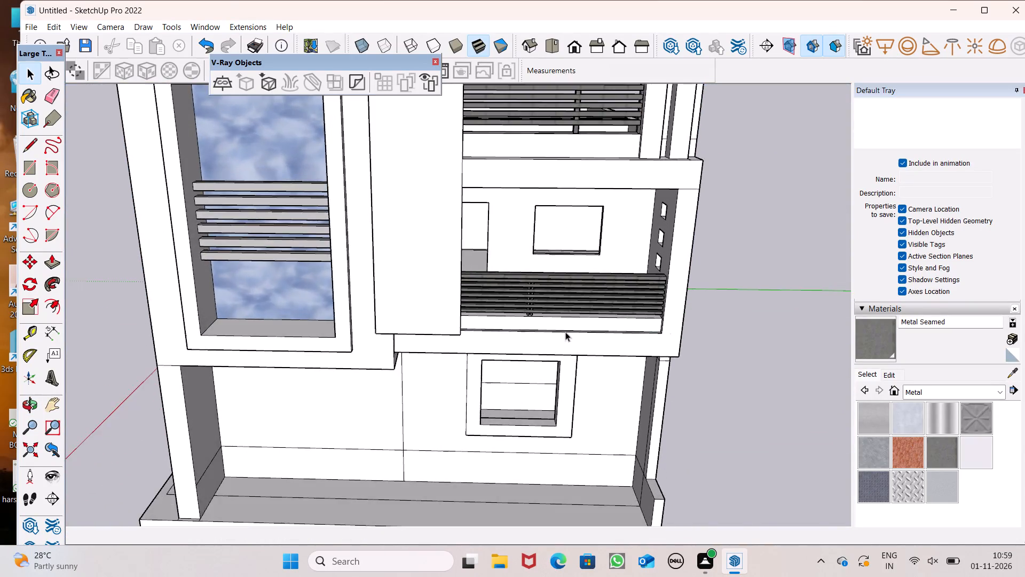
scroll(565, 332, up, 6)
scroll(555, 208, down, 9)
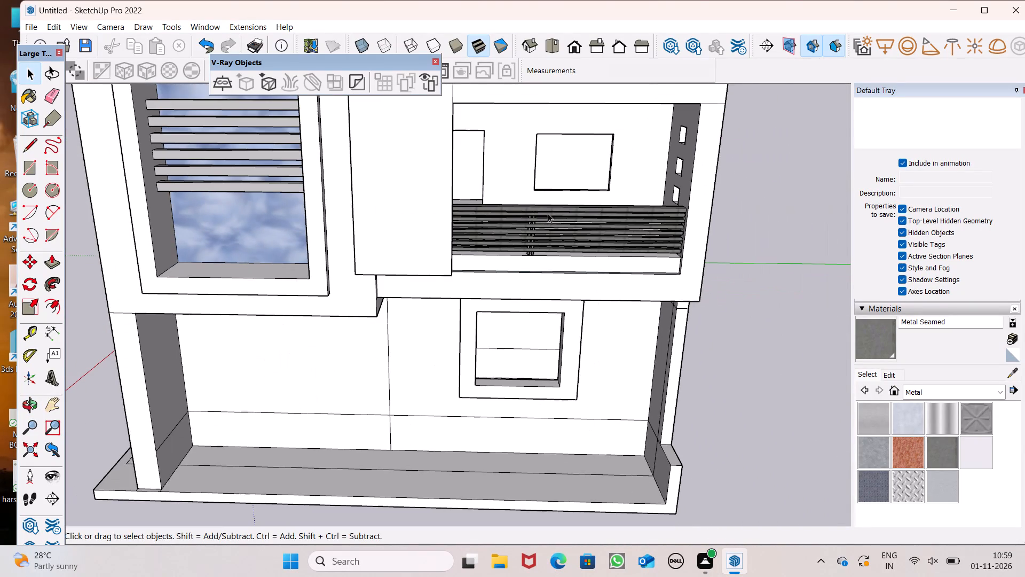
middle_click(539, 225)
scroll(517, 342, down, 5)
scroll(456, 177, up, 4)
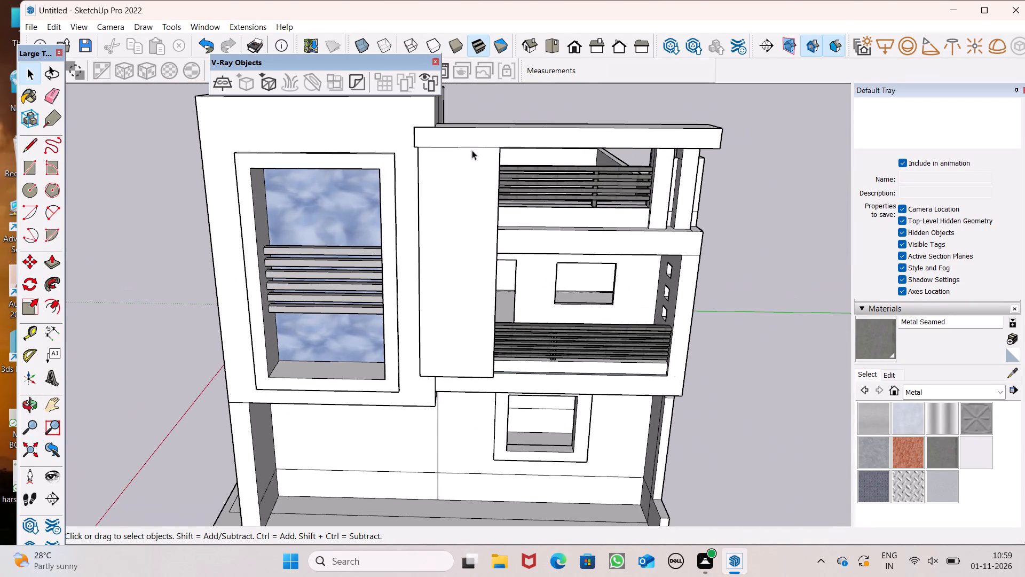
middle_drag(469, 209, 448, 194)
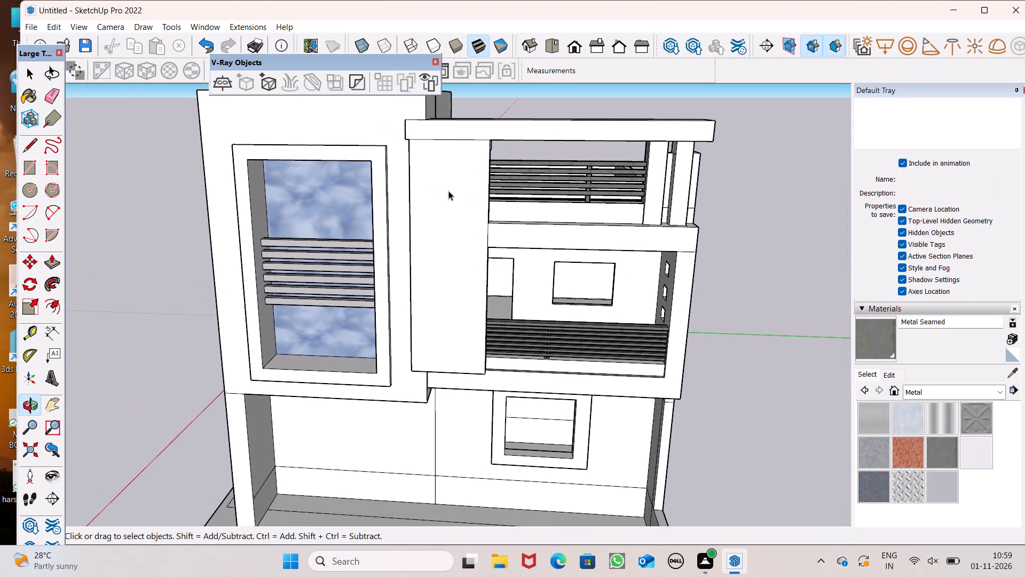
scroll(448, 189, up, 4)
scroll(463, 164, down, 4)
middle_drag(464, 193, 485, 192)
scroll(438, 178, up, 1)
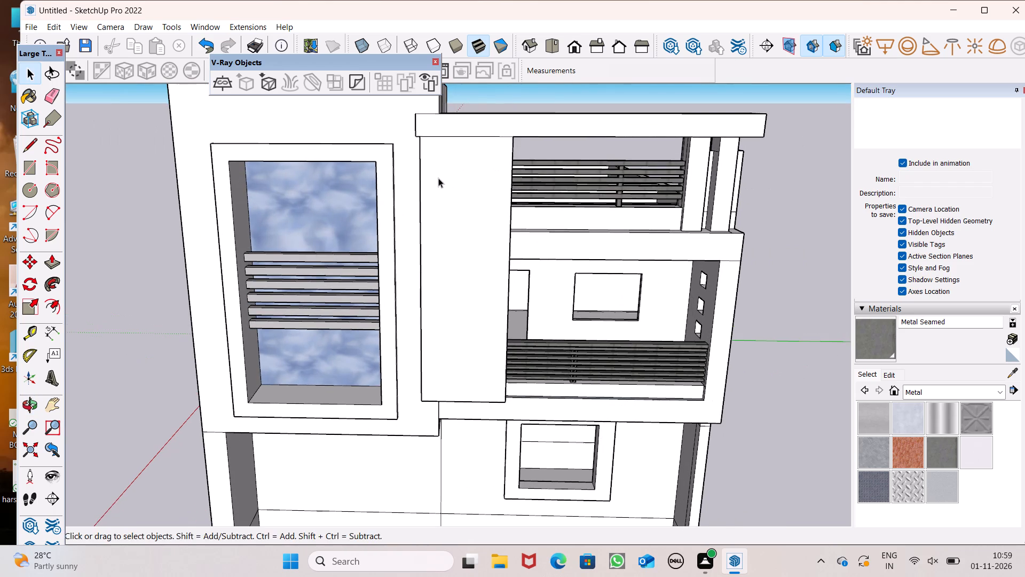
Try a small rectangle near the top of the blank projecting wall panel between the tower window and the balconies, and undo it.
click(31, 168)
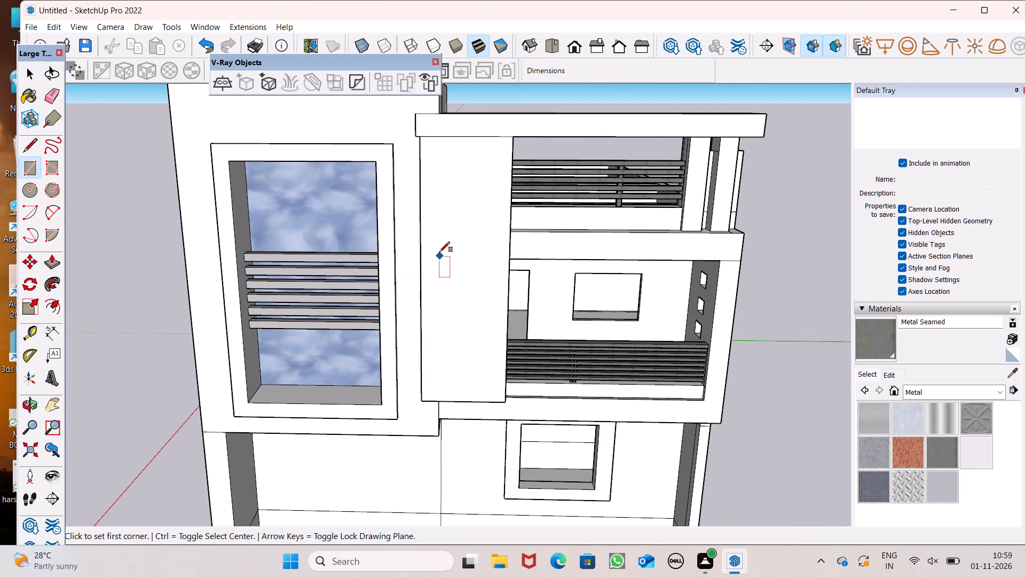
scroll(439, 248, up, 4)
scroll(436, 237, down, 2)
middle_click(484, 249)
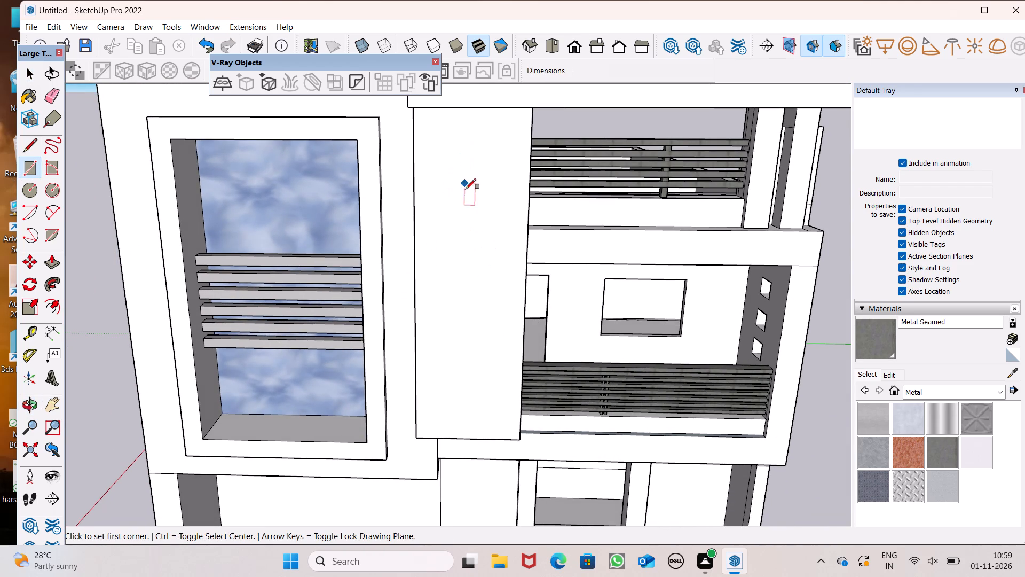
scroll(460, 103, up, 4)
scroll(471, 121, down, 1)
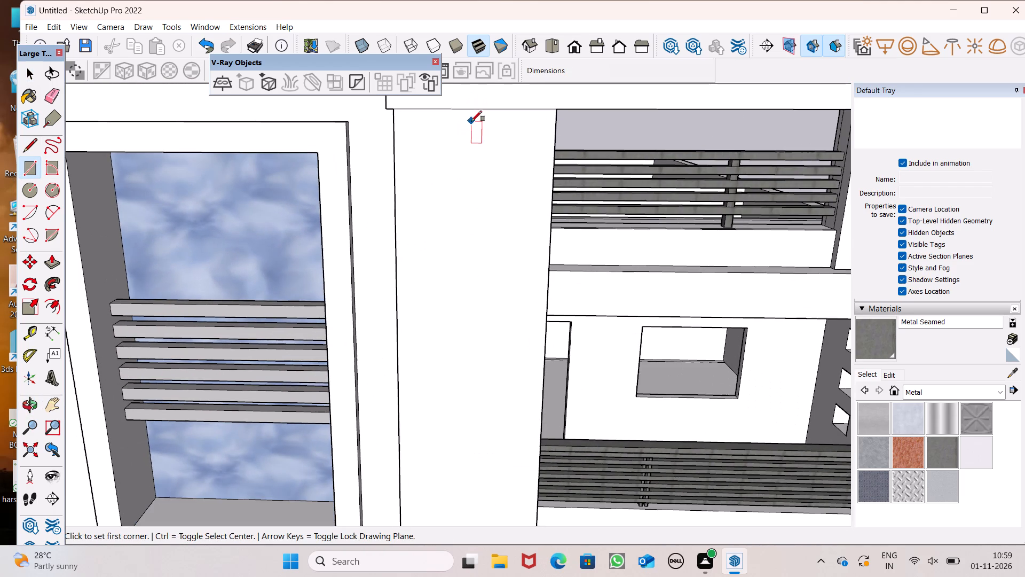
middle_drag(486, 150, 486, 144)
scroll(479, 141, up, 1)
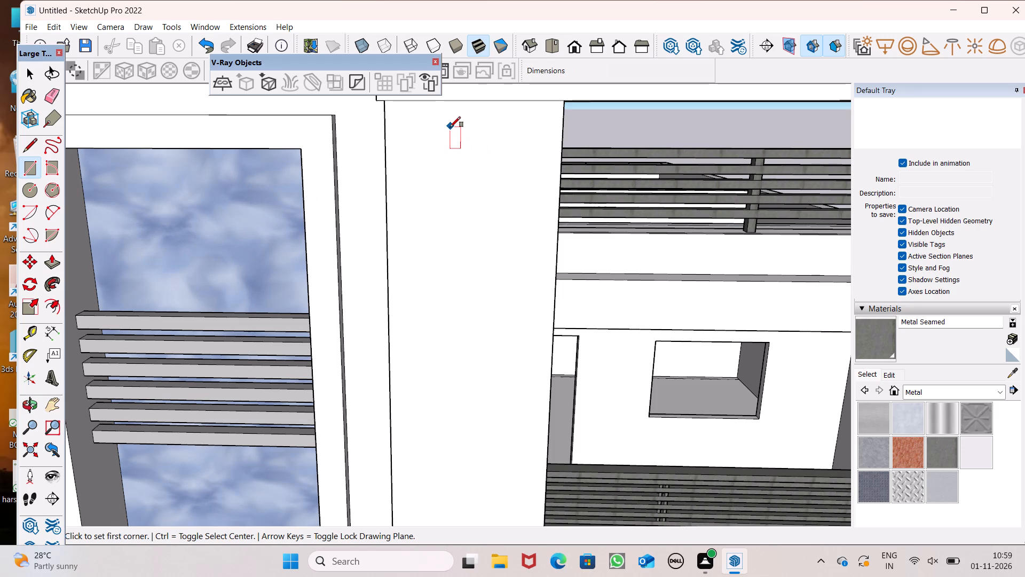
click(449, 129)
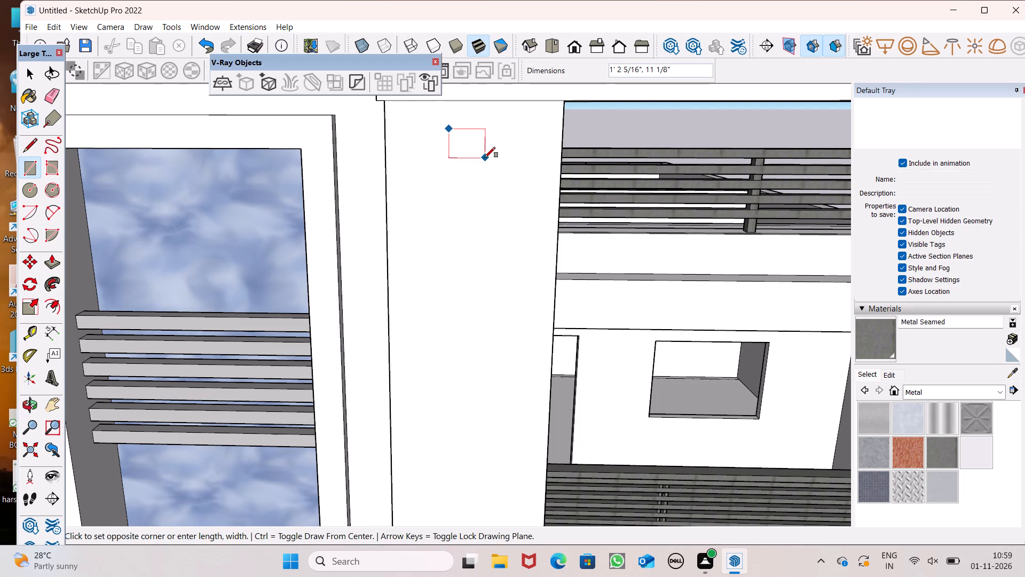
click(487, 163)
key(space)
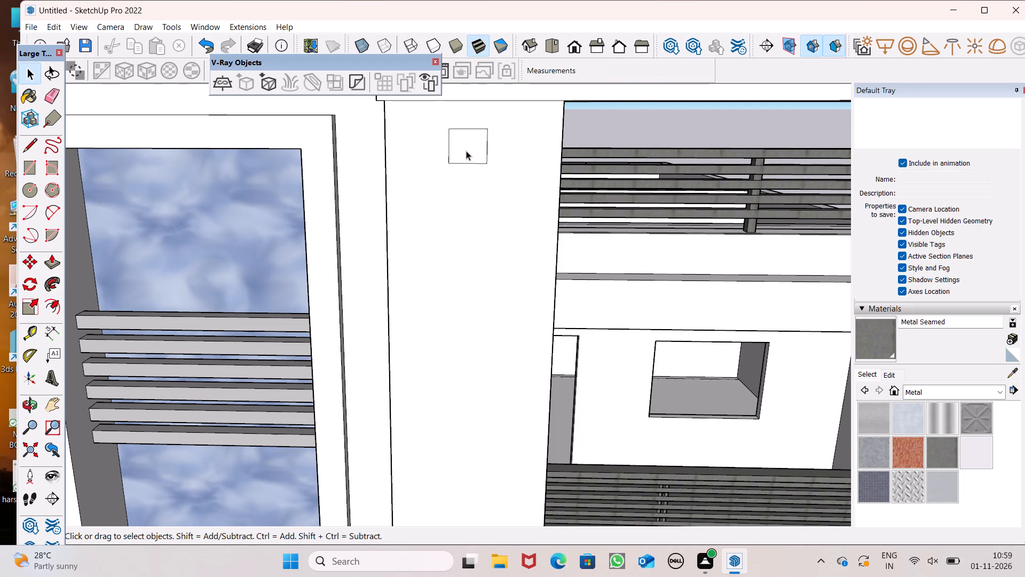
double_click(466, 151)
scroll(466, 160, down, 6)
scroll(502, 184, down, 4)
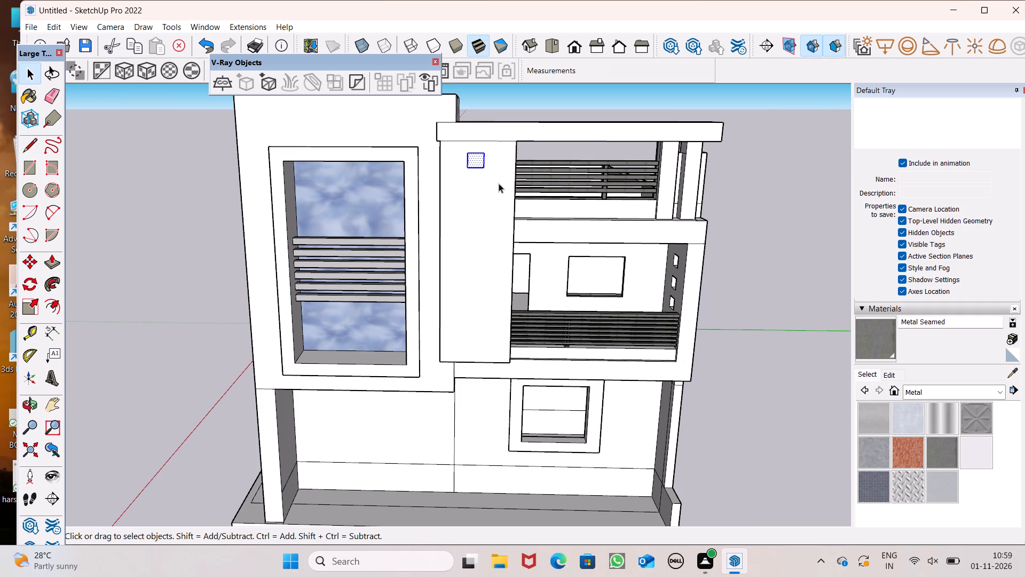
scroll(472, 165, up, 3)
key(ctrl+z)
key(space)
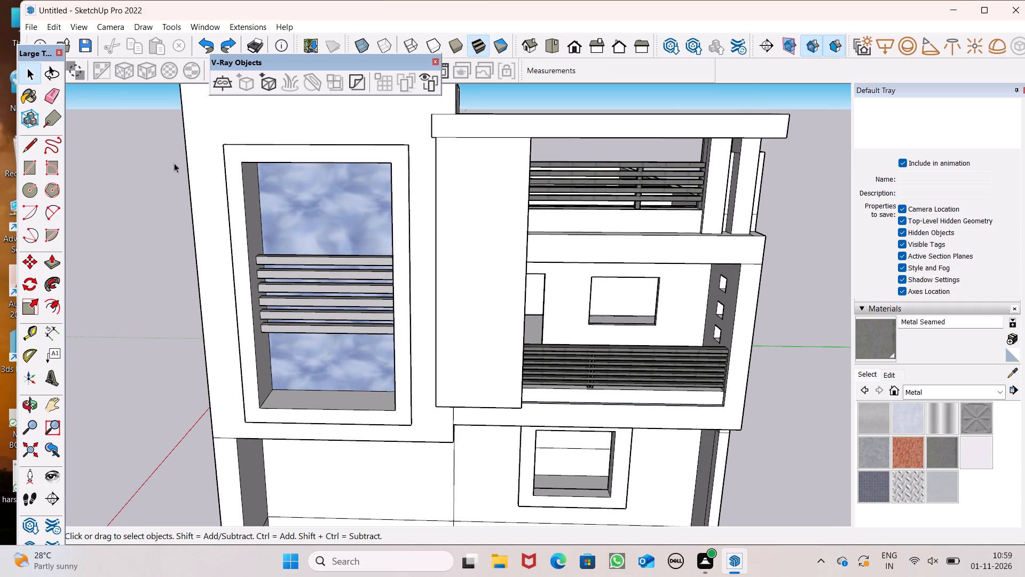
Draw a small near-square rectangle near the top of the projecting wall panel and nudge it slightly toward the panel's centre.
click(26, 169)
scroll(507, 138, up, 5)
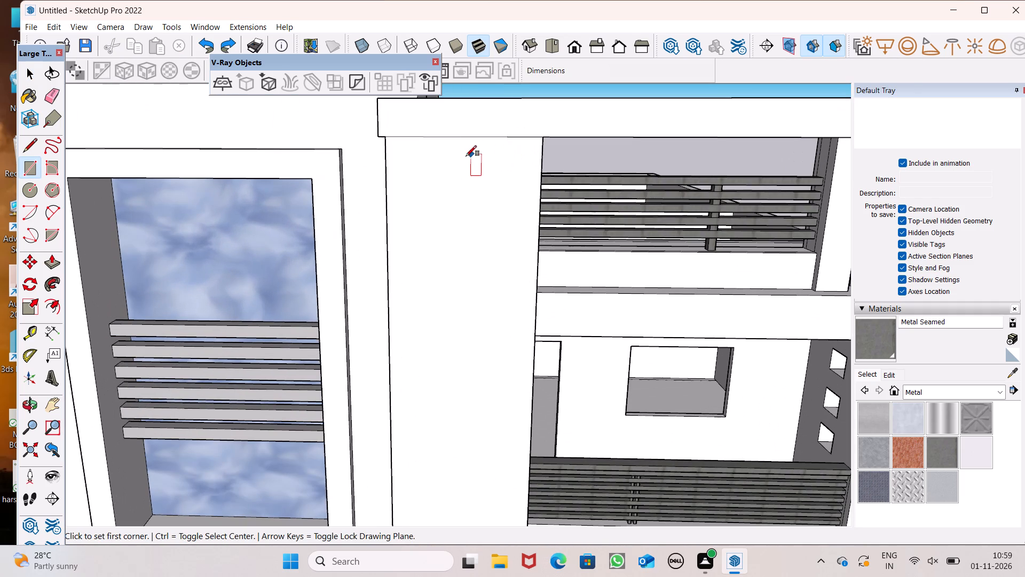
drag(439, 163, 445, 168)
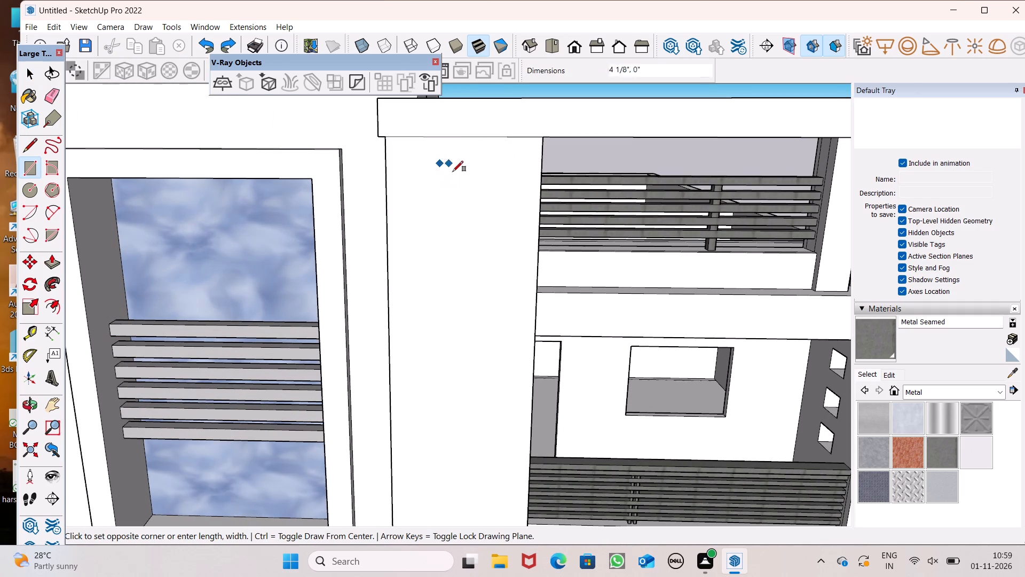
click(472, 192)
key(space)
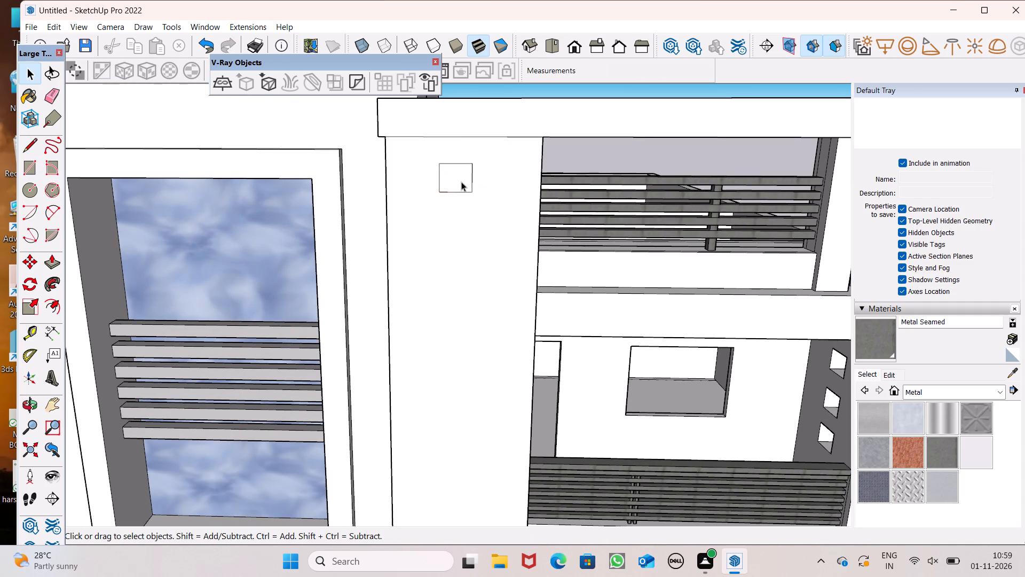
double_click(461, 182)
key(m)
key(Return)
drag(463, 184, 464, 184)
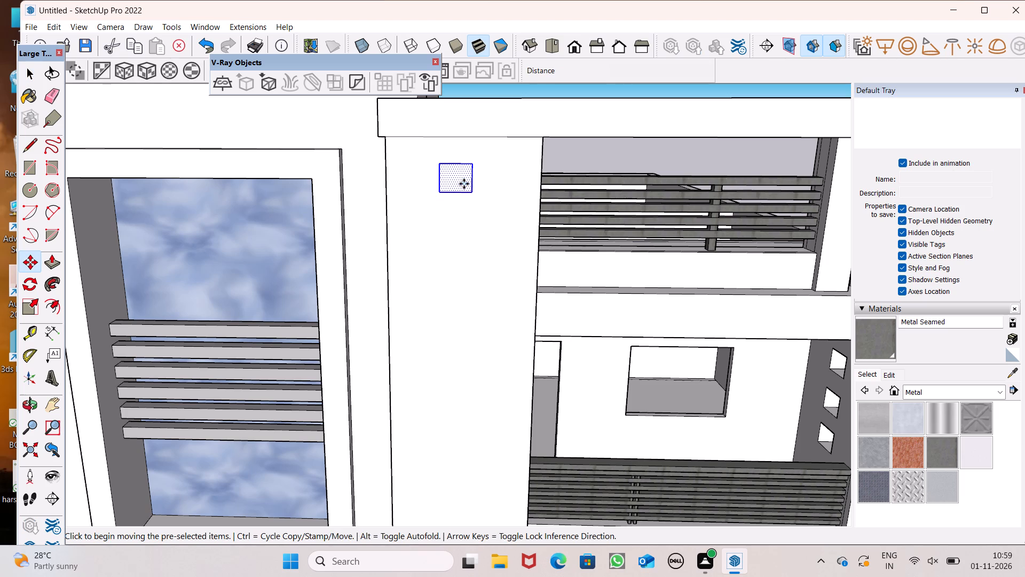
drag(464, 184, 468, 182)
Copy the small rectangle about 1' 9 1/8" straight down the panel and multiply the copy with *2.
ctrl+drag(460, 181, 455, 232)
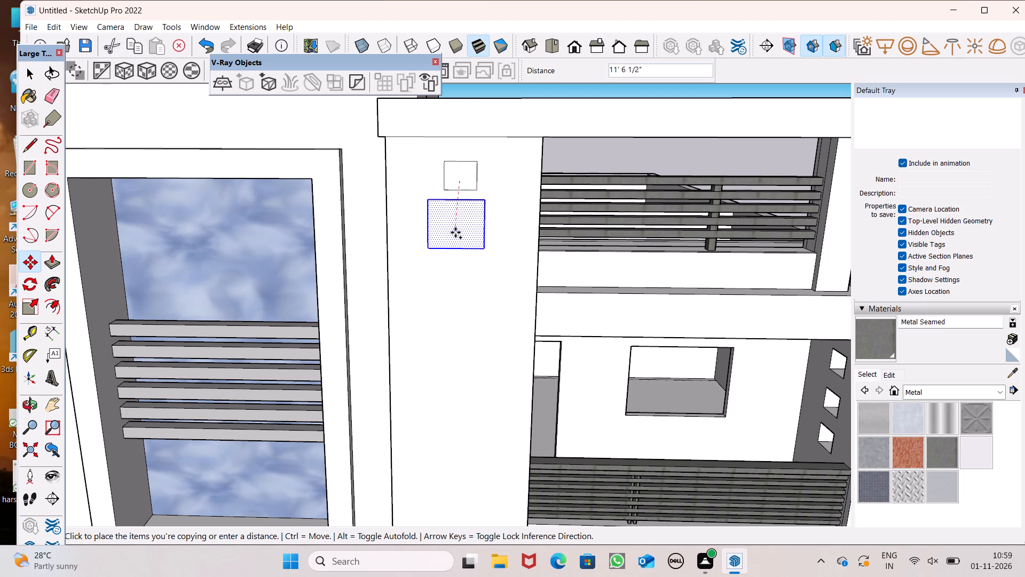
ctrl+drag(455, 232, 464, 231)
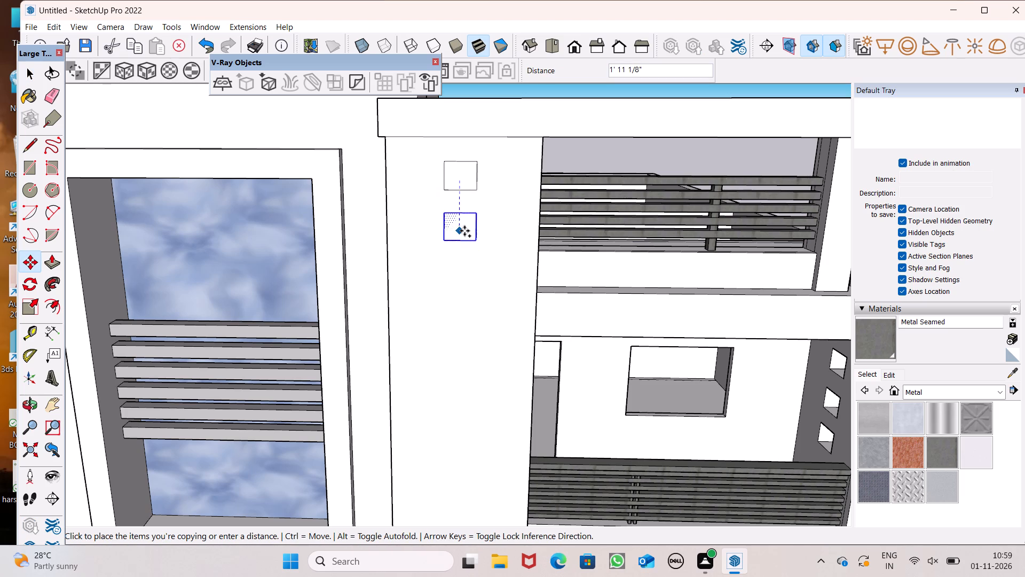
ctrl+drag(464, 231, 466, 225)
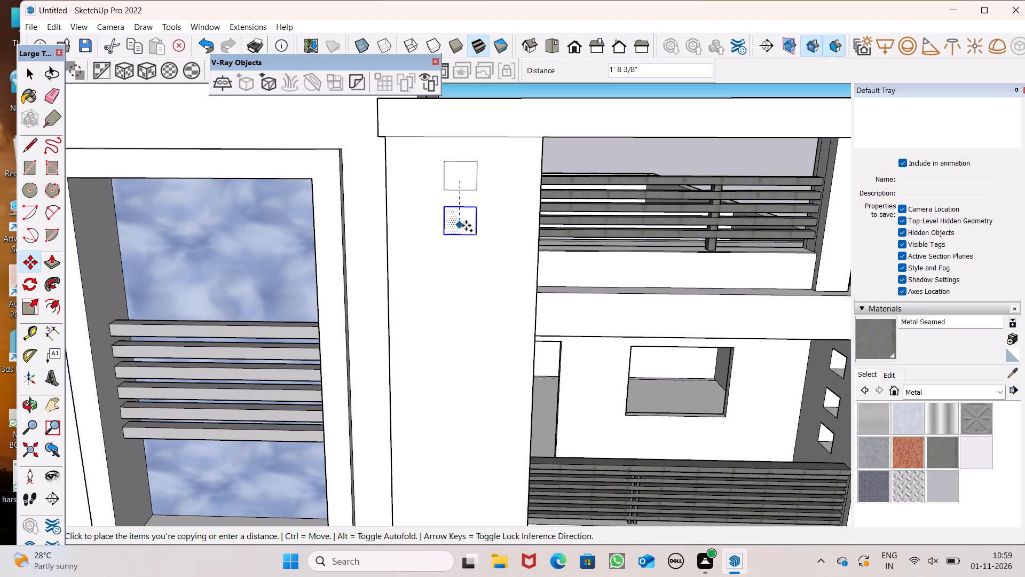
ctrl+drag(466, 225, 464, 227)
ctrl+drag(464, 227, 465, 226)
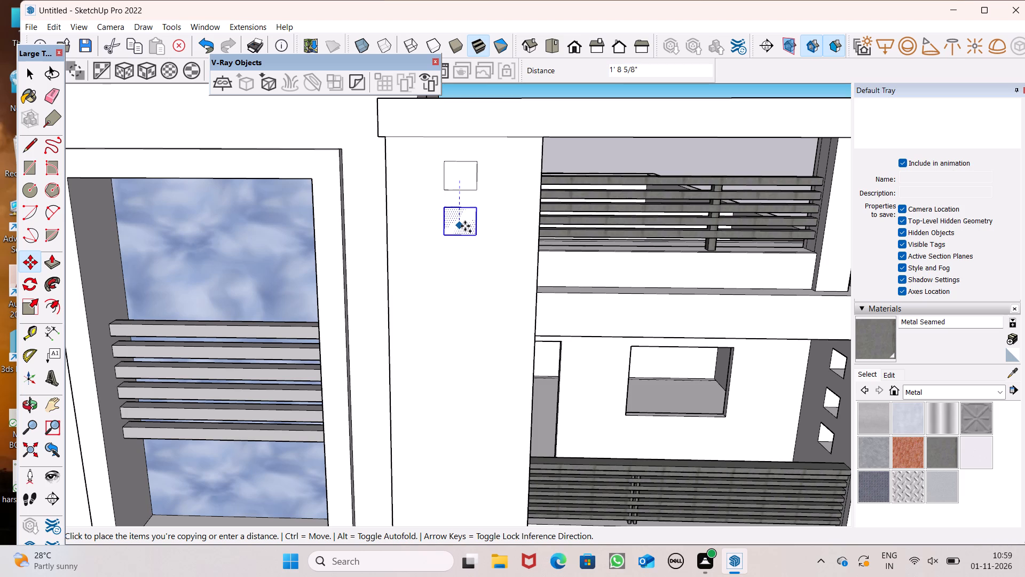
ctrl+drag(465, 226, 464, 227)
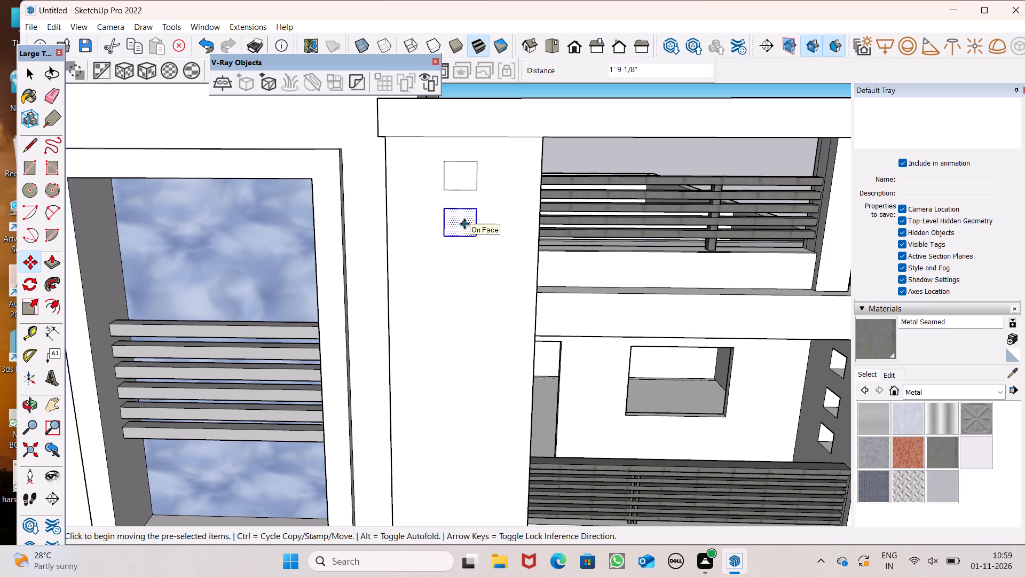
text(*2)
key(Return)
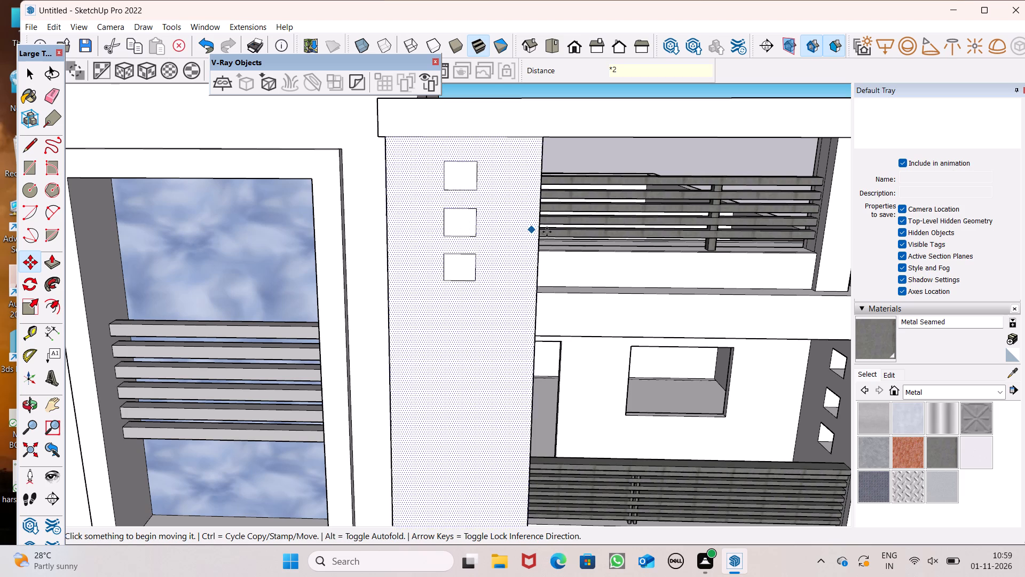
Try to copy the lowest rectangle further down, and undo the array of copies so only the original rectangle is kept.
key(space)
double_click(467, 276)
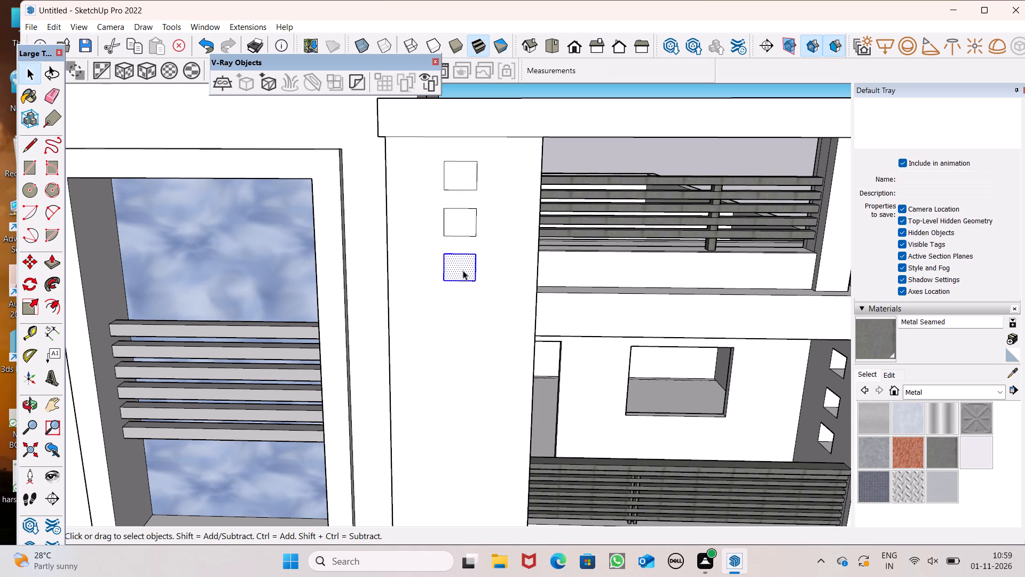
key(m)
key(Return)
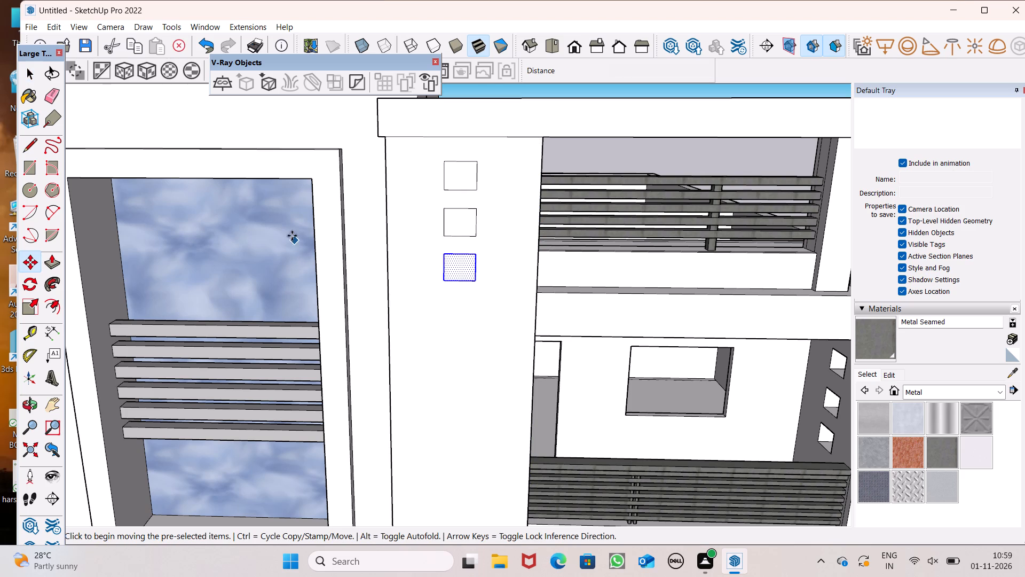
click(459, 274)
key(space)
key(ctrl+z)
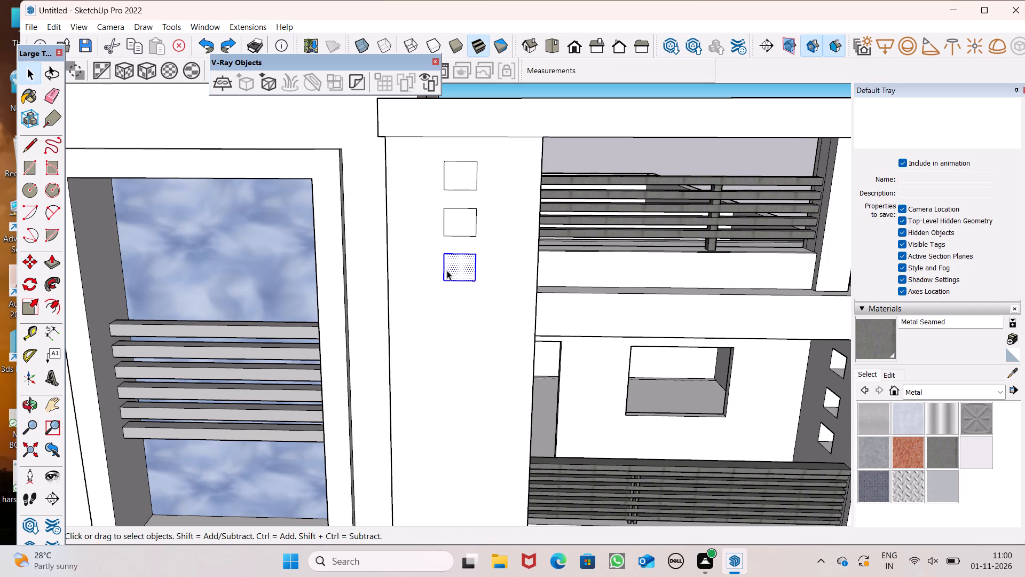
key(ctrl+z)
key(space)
Copy the small rectangle about 1' 9 9/16" straight down the panel and multiply the copy with *3.
double_click(459, 178)
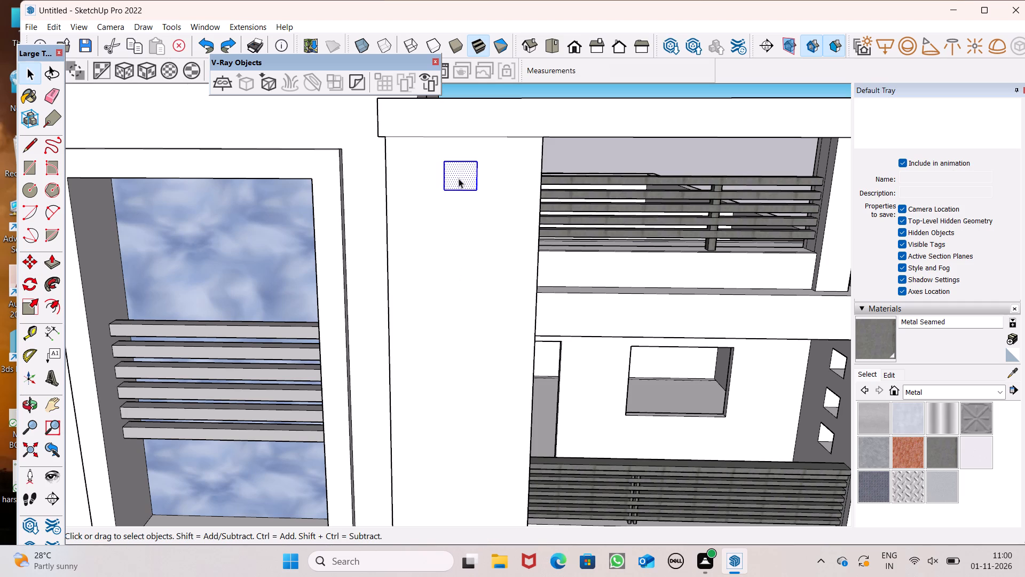
key(m)
key(Return)
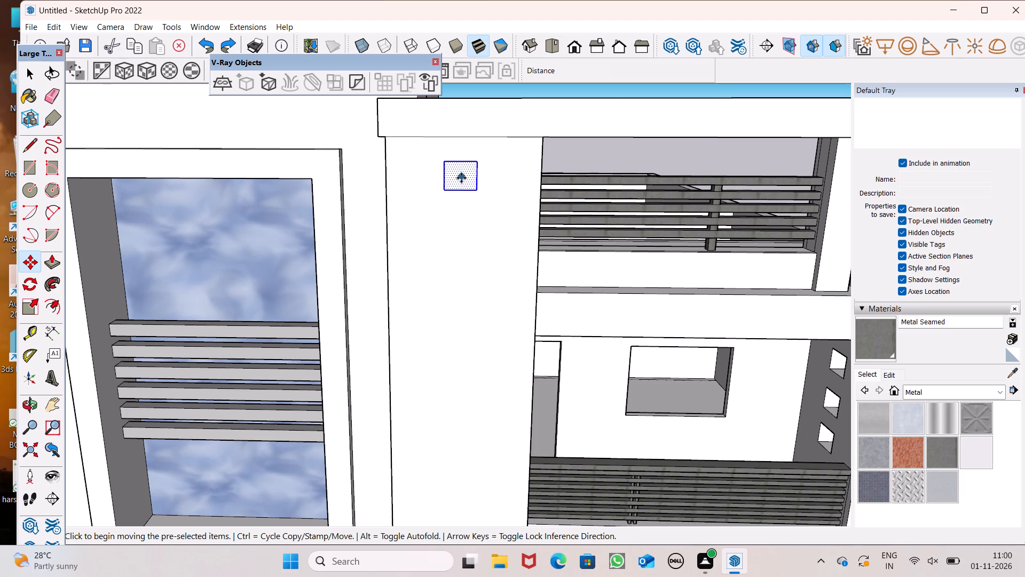
drag(461, 178, 467, 225)
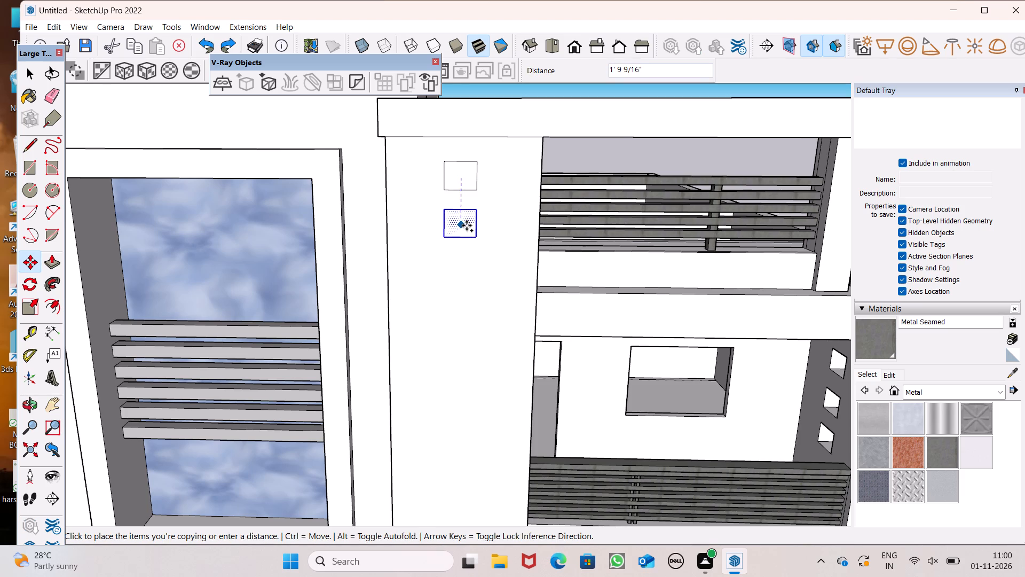
drag(467, 225, 467, 225)
text(*3)
key(Return)
key(space)
Examine the column of small rectangles on the projecting panel against the whole front facade.
scroll(517, 247, down, 4)
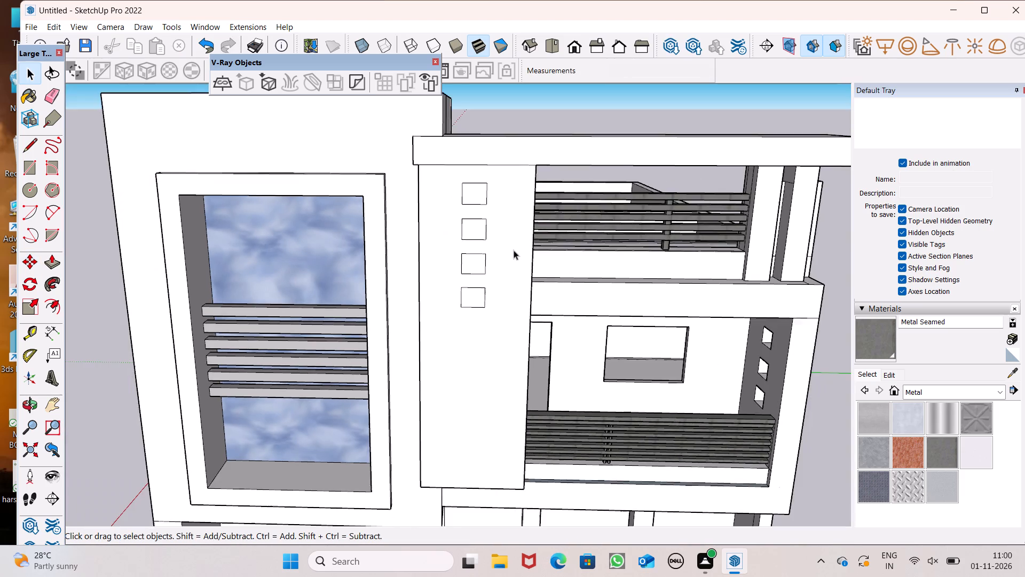
middle_drag(521, 290, 532, 295)
scroll(496, 263, down, 2)
middle_drag(526, 312, 524, 284)
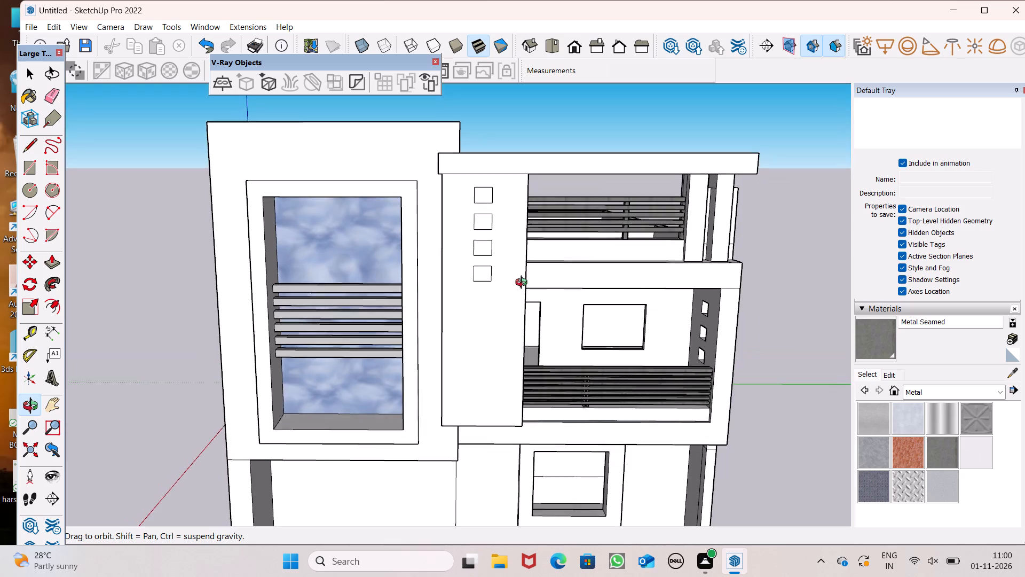
middle_drag(524, 284, 508, 278)
middle_click(508, 277)
middle_click(508, 276)
middle_click(496, 275)
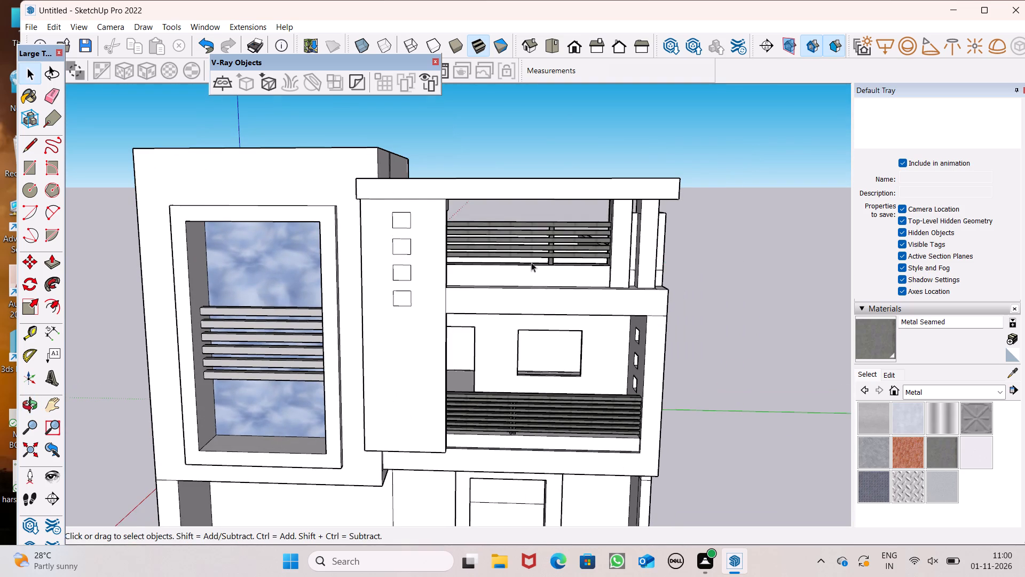
scroll(548, 258, down, 3)
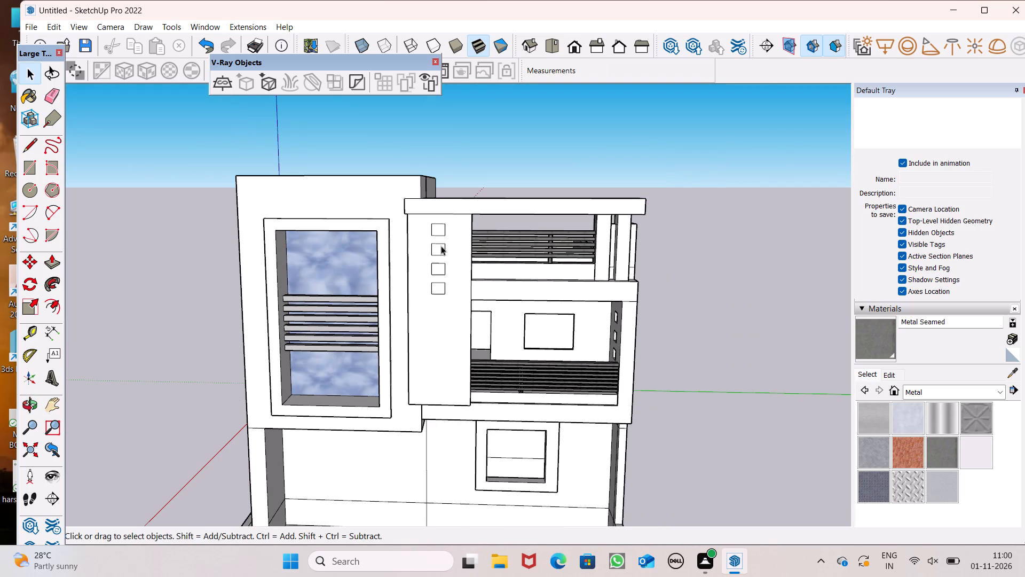
Undo the column of small squares on the projecting panel, including the original square.
key(ctrl+z)
key(ctrl+z)
key(ctrl+z)
key(space)
Draw a square about 1' 1 5/8" by 1' 1 5/8" near the top of the projecting panel.
scroll(370, 179, up, 5)
click(32, 168)
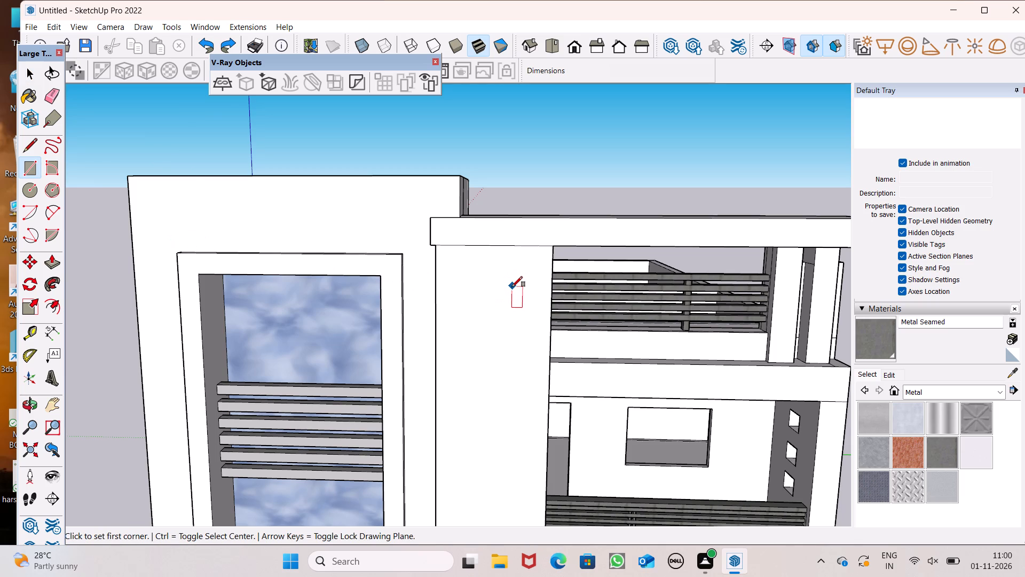
scroll(493, 279, up, 1)
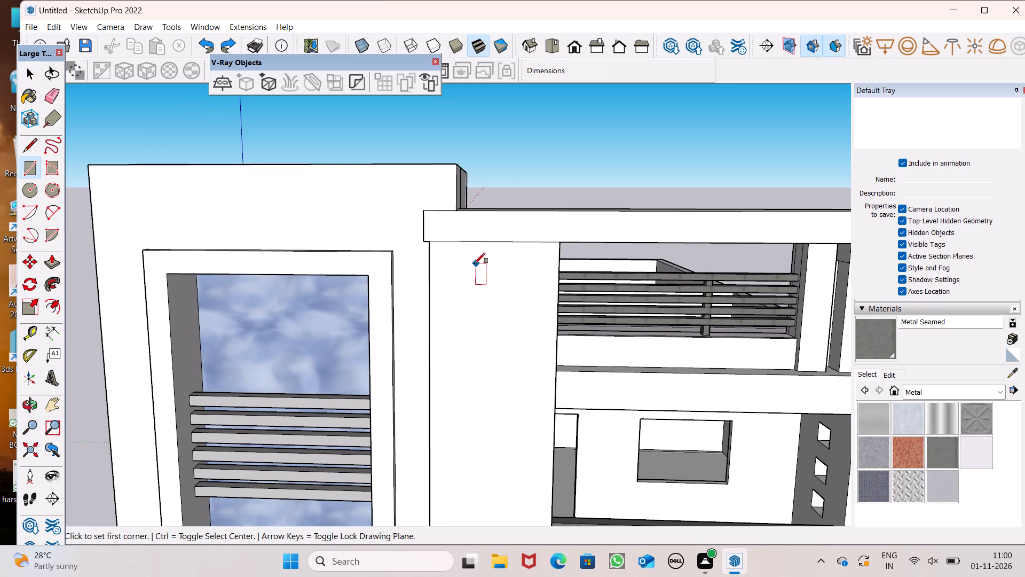
click(476, 262)
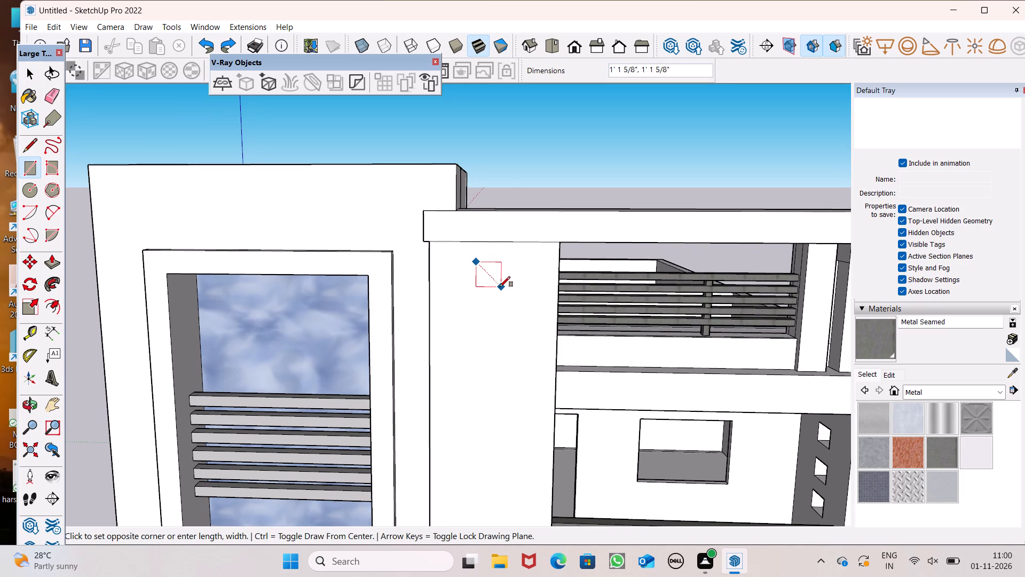
click(500, 285)
key(space)
scroll(476, 276, up, 5)
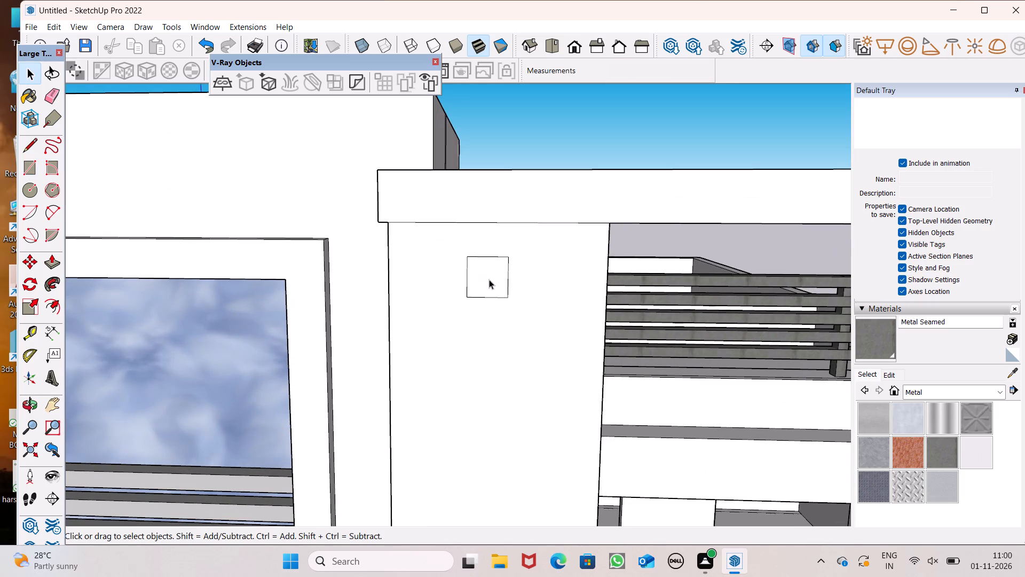
Move the new square about 2 7/16" sideways, closer to the middle of the projecting panel's width.
double_click(489, 279)
scroll(538, 255, down, 3)
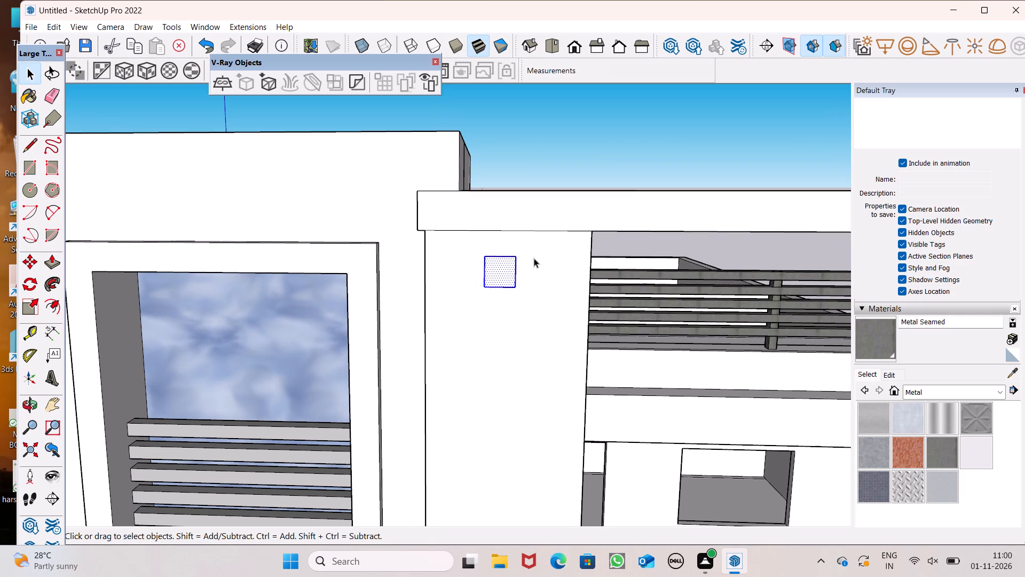
scroll(518, 294, up, 3)
scroll(517, 286, down, 5)
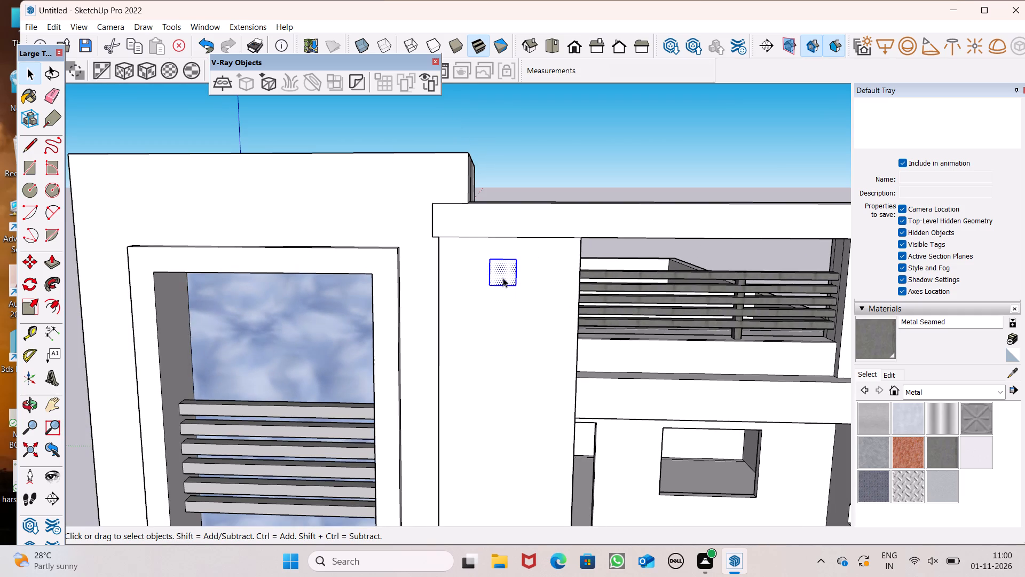
key(m)
key(Return)
scroll(488, 266, up, 3)
click(507, 277)
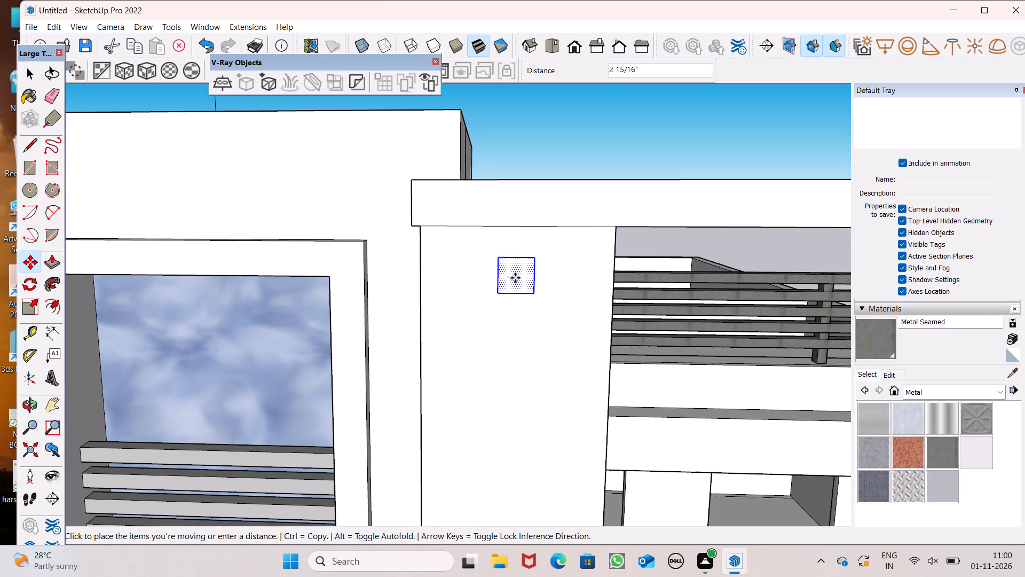
scroll(546, 245, down, 3)
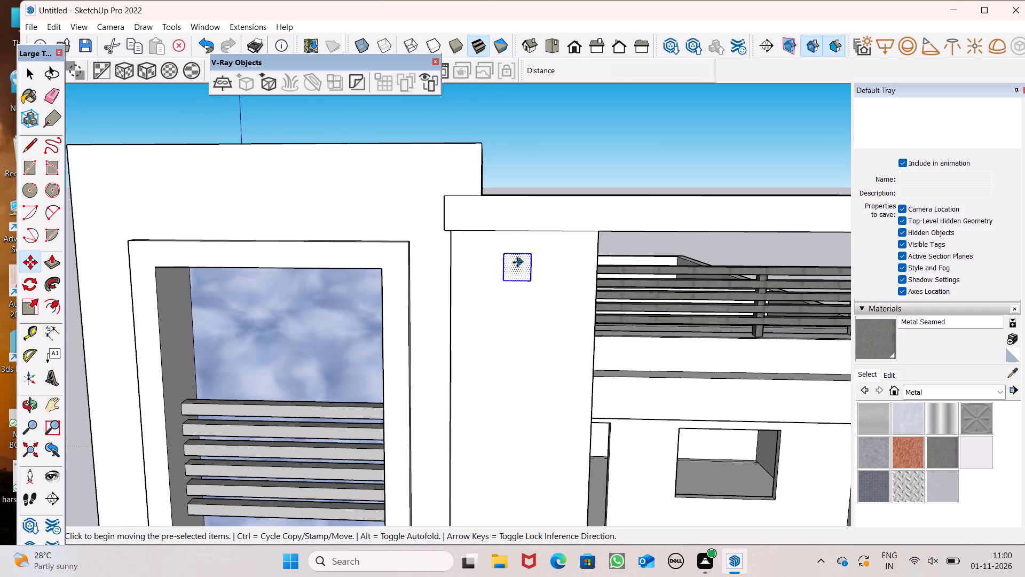
scroll(517, 262, up, 5)
drag(523, 272, 532, 269)
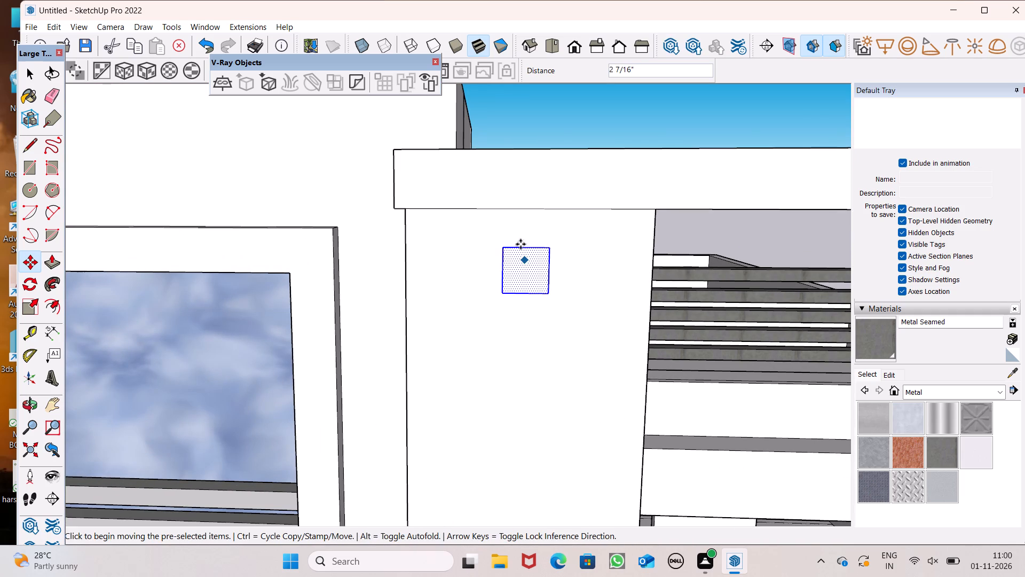
key(space)
click(563, 95)
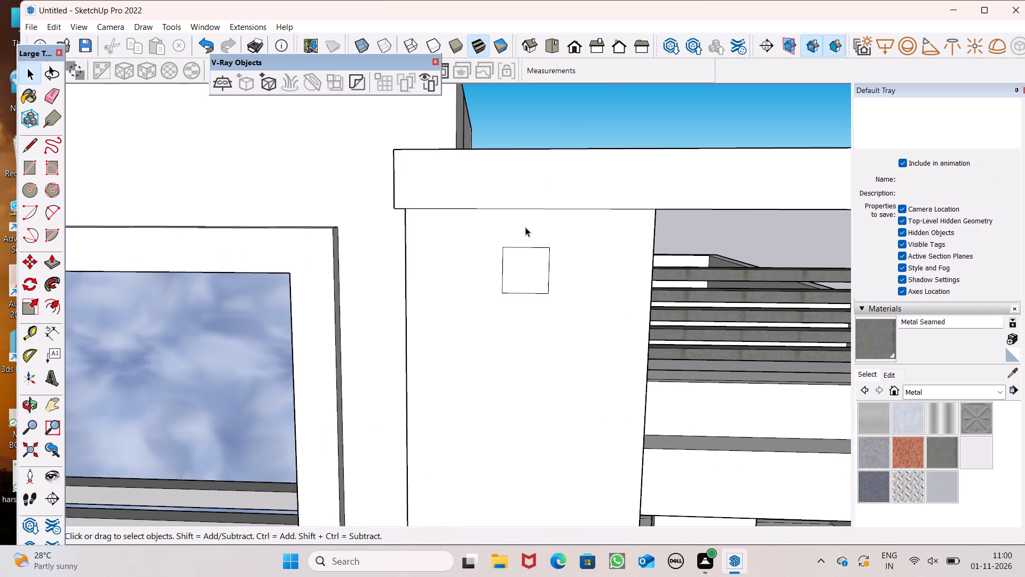
Copy the square about 1' 7 1/4" straight down the panel and multiply the copy with *3.
double_click(536, 266)
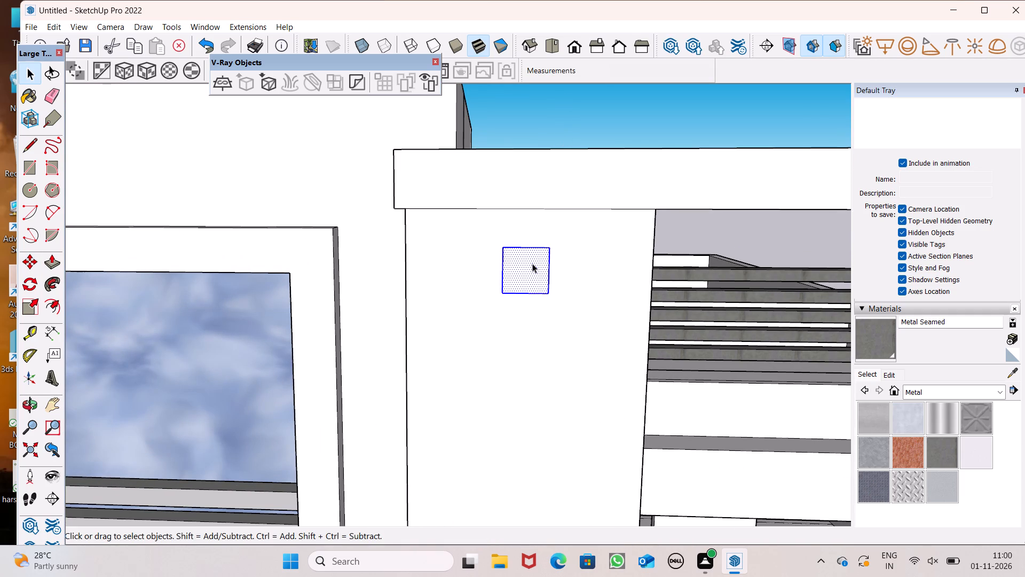
key(m)
key(Return)
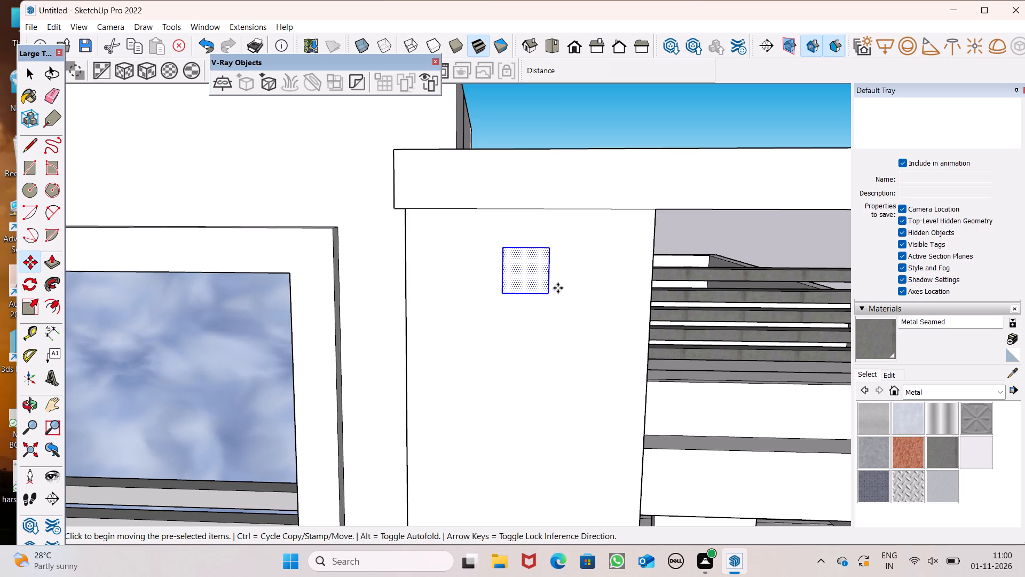
drag(537, 284, 536, 344)
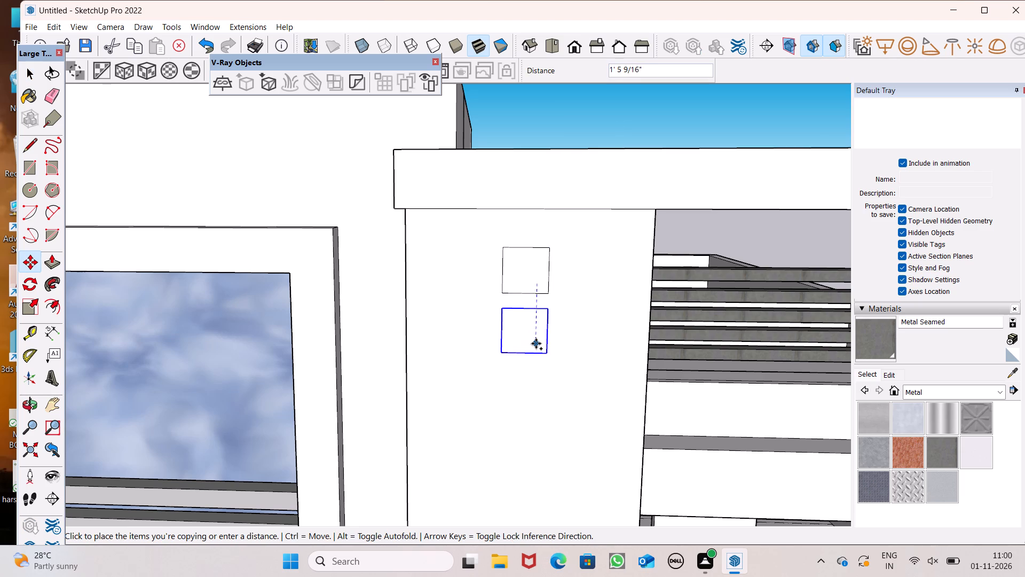
drag(536, 344, 536, 349)
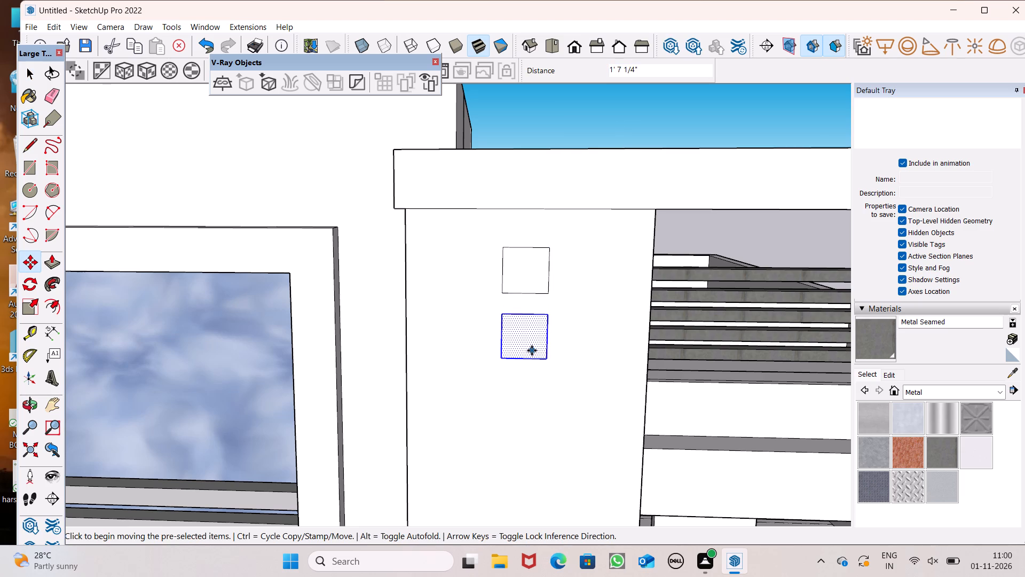
text(*3)
key(Return)
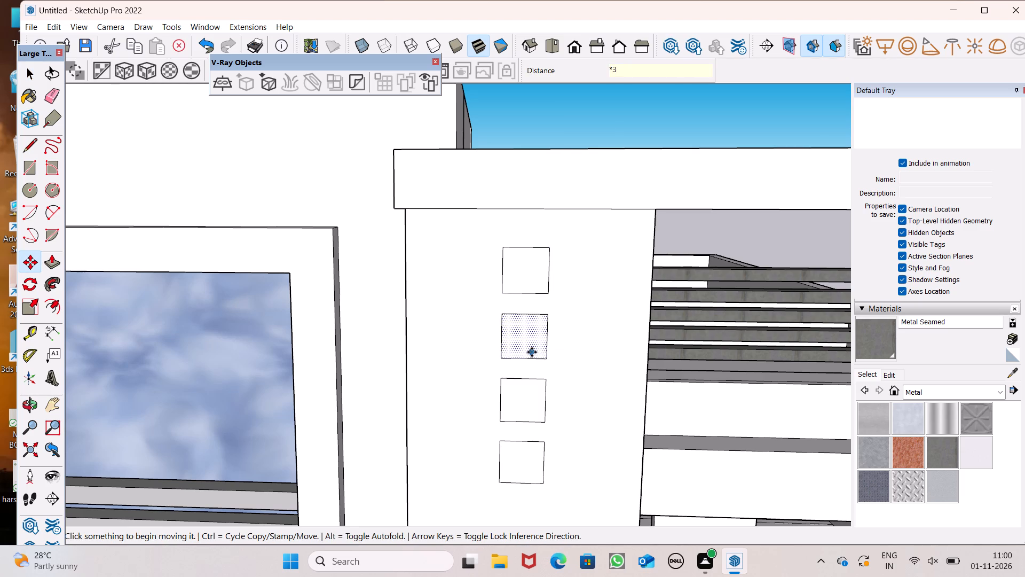
Draw a tall rectangle about 8' 4" by 3' 7" on the projecting panel, below the column of four squares.
scroll(590, 361, down, 6)
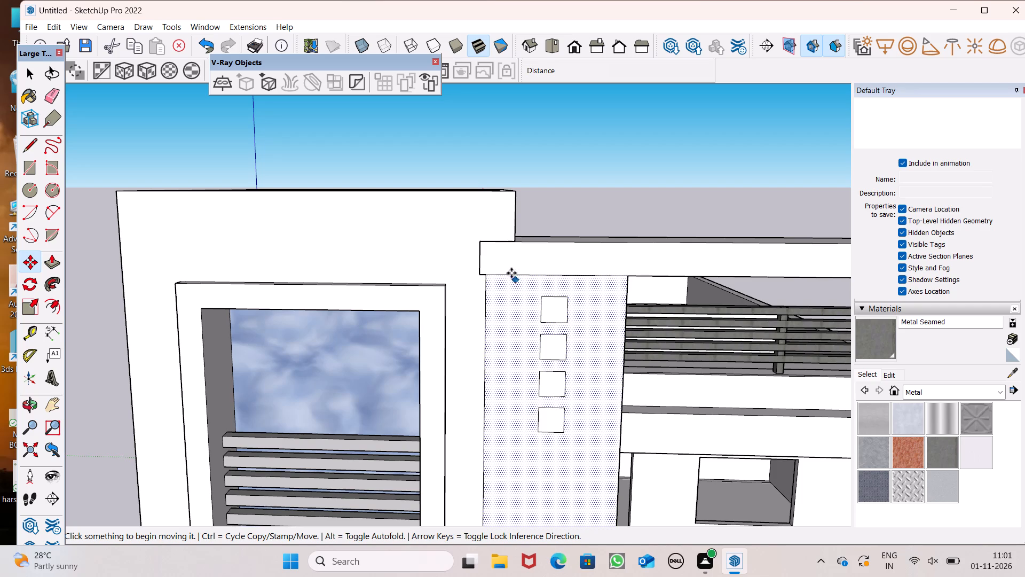
scroll(565, 162, down, 6)
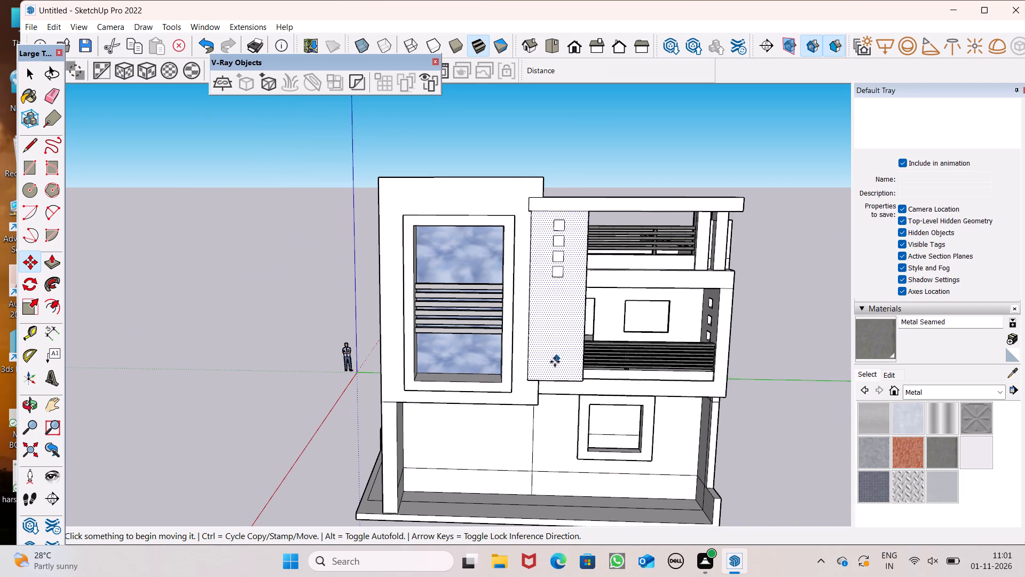
click(37, 166)
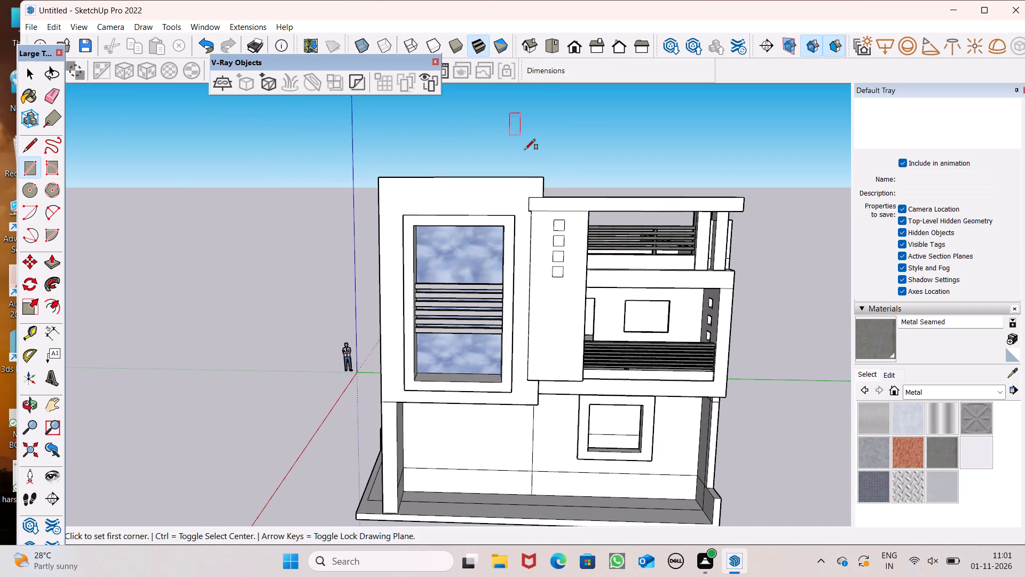
scroll(545, 289, up, 4)
scroll(573, 328, up, 1)
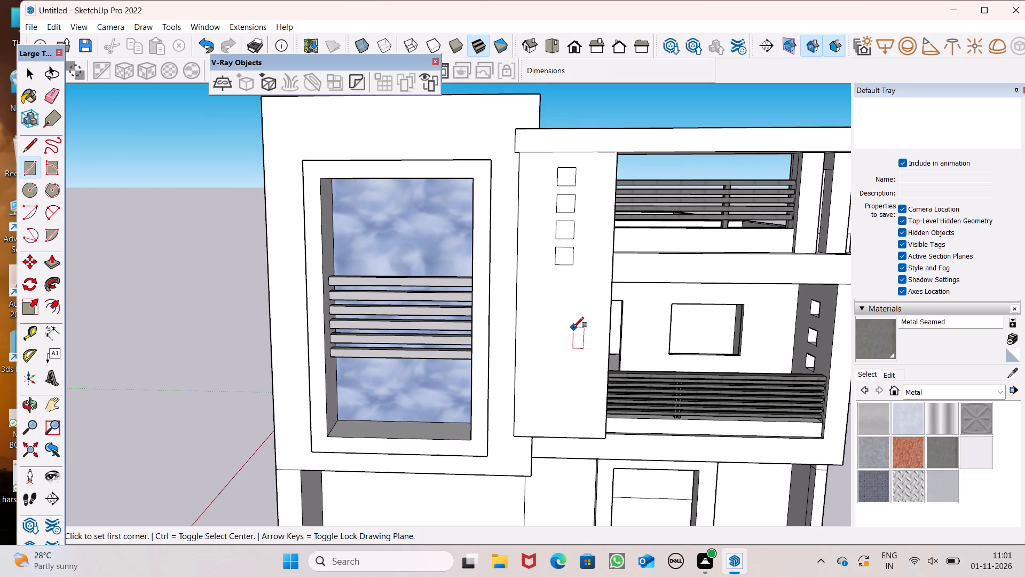
scroll(561, 307, down, 1)
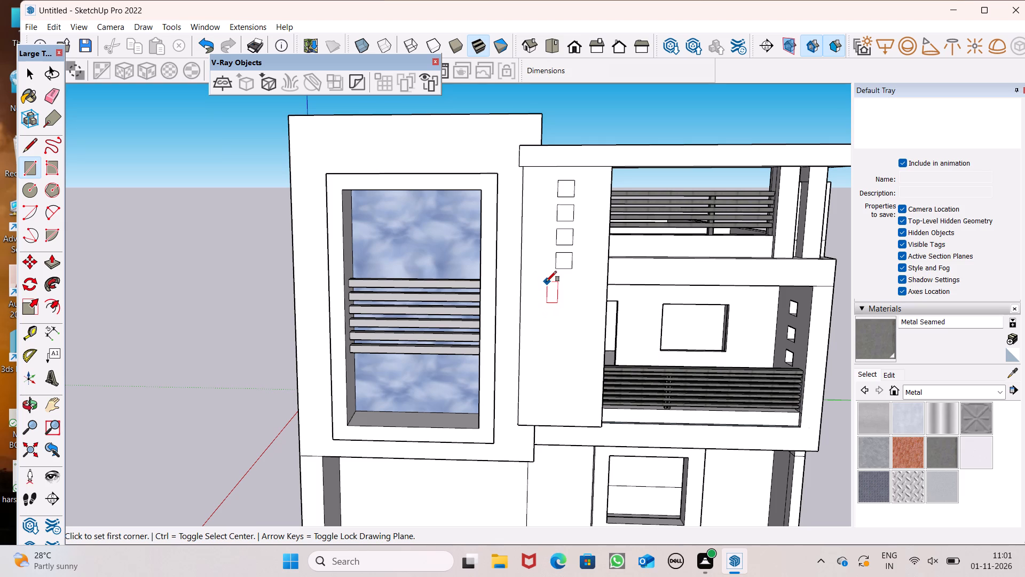
drag(542, 288, 549, 299)
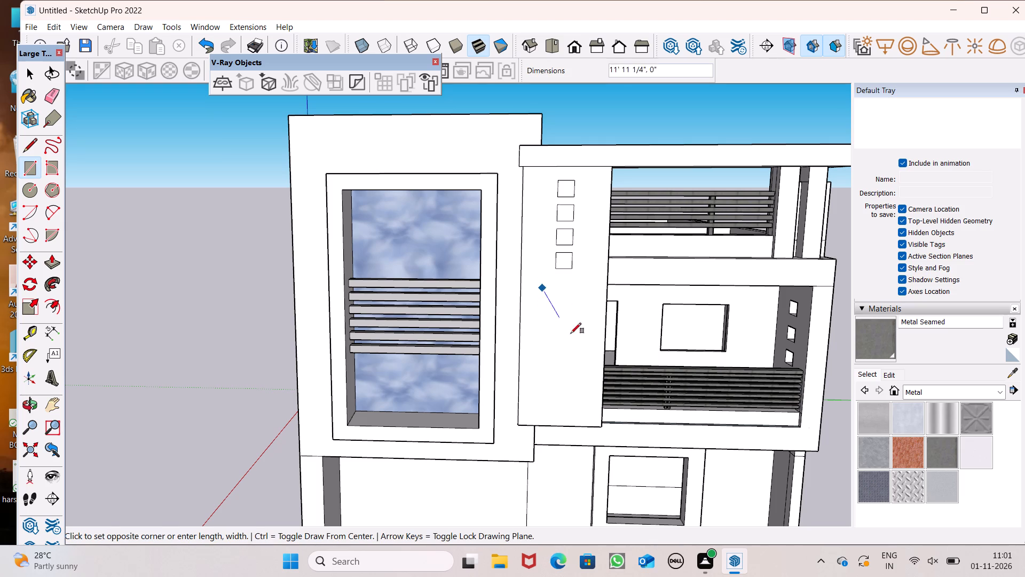
click(586, 407)
key(space)
Push/Pull each of the four small squares about 6 1/16" outward from the projecting panel.
scroll(498, 266, down, 6)
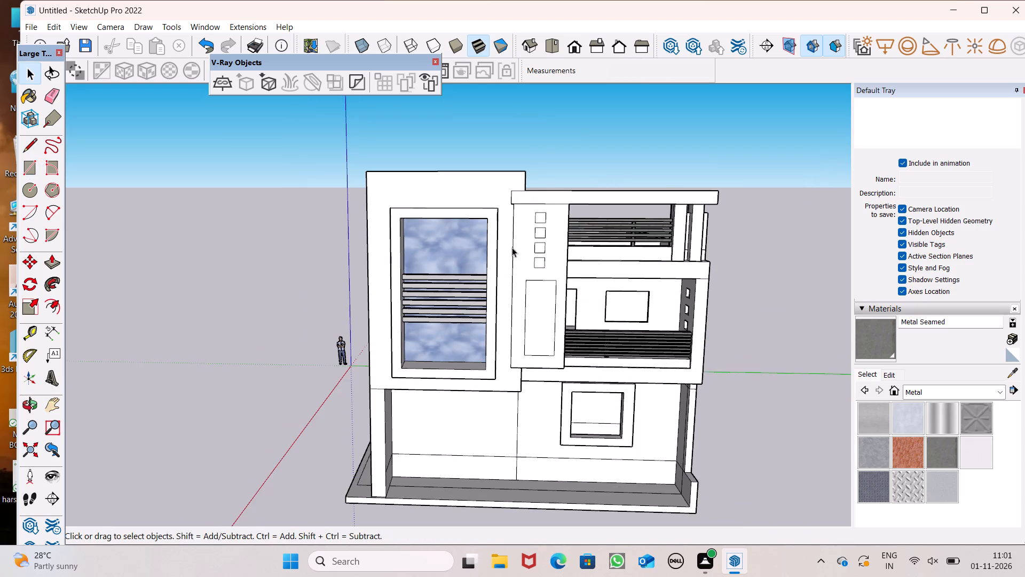
middle_drag(514, 248, 630, 357)
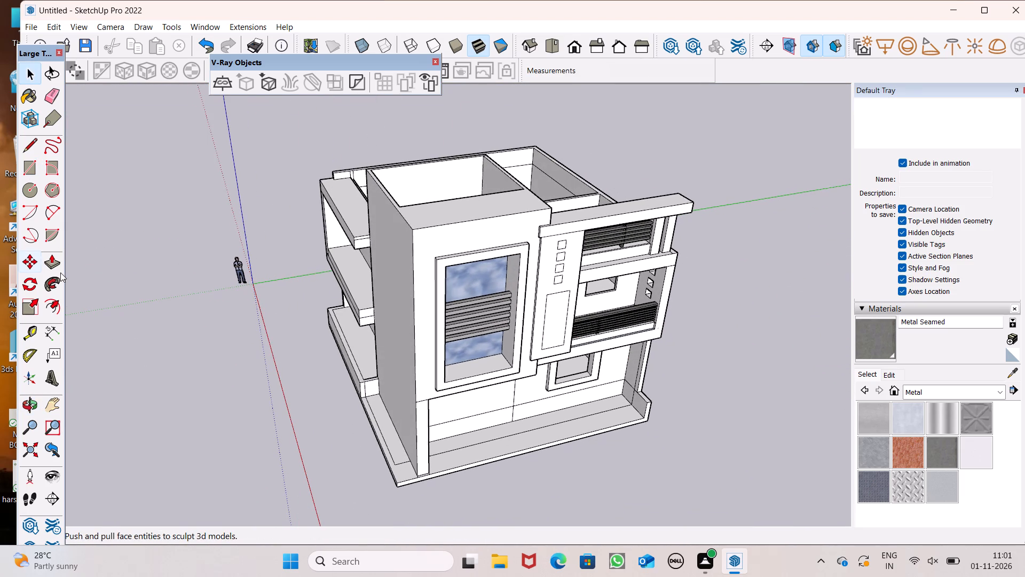
click(57, 267)
scroll(556, 247, up, 7)
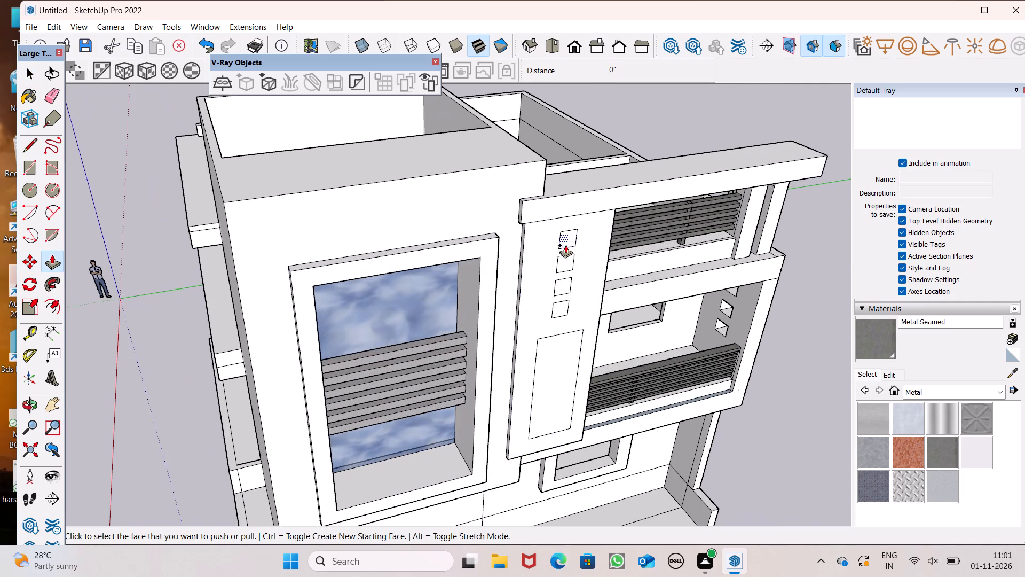
scroll(550, 202, up, 8)
drag(581, 291, 583, 297)
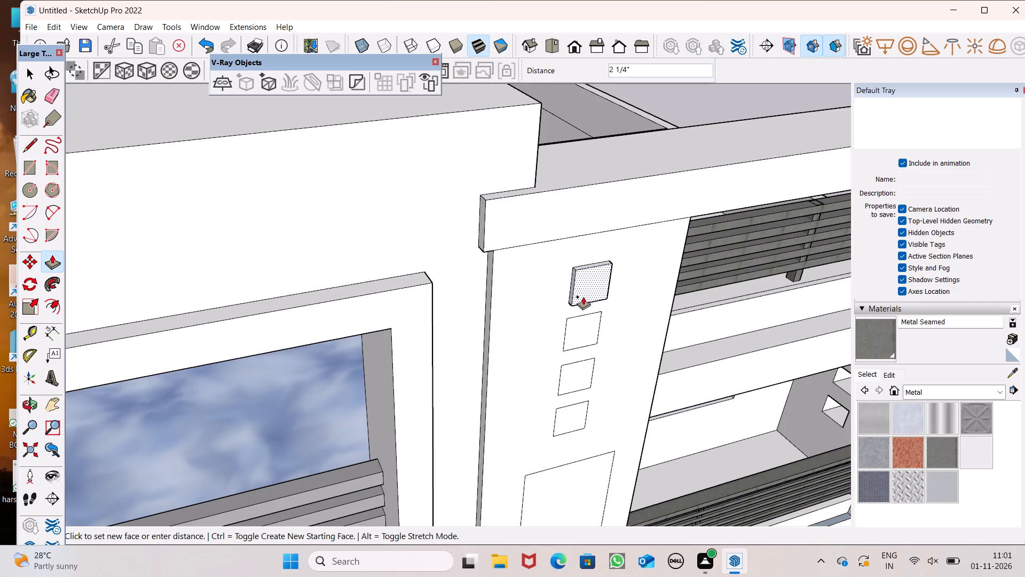
drag(583, 297, 590, 301)
drag(581, 328, 590, 326)
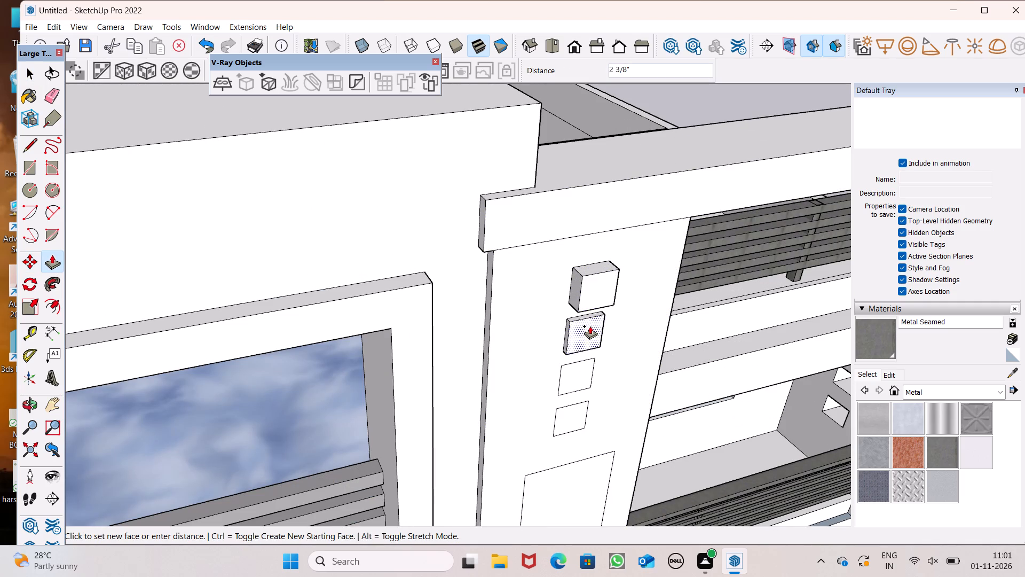
drag(590, 326, 589, 308)
drag(585, 369, 593, 364)
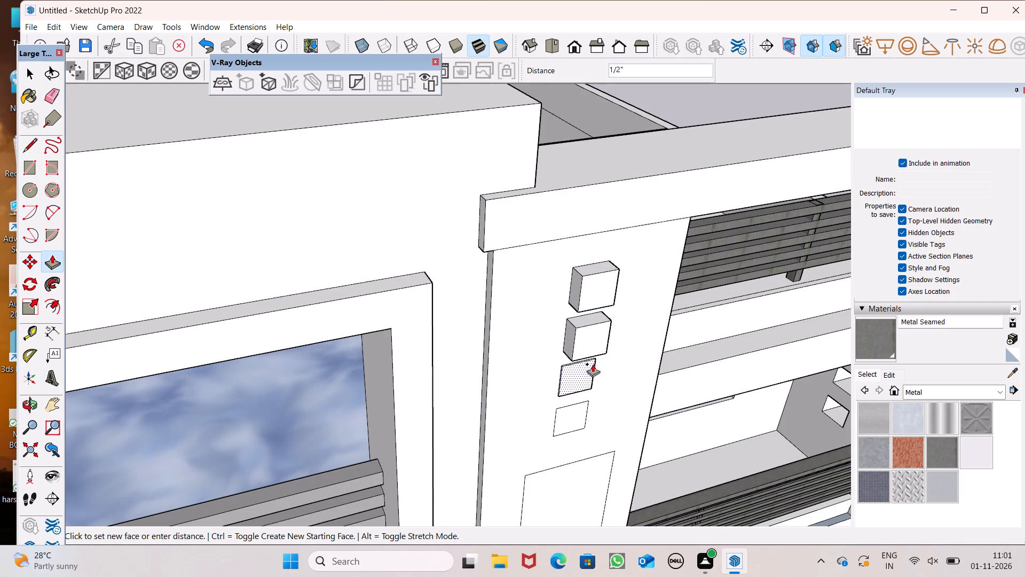
drag(593, 364, 599, 348)
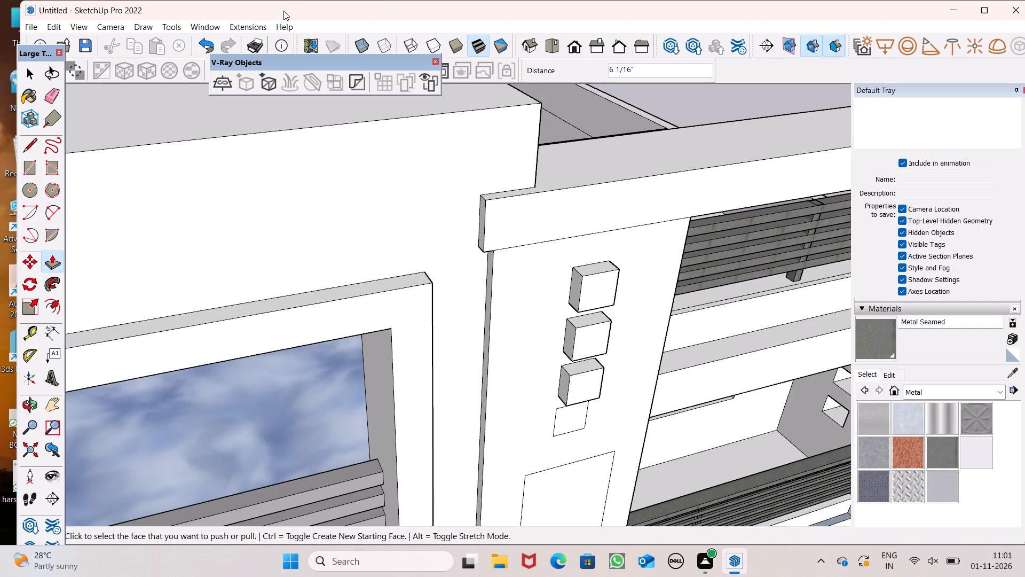
scroll(557, 287, down, 3)
scroll(575, 369, up, 6)
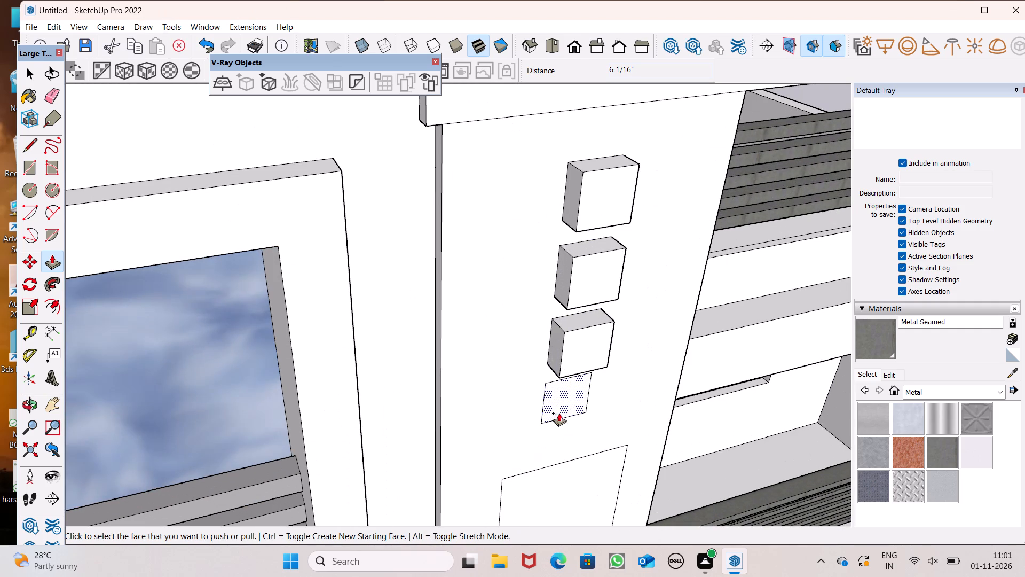
drag(561, 412, 580, 365)
Push/Pull the tall rectangle below the squares slightly outward from the projecting panel.
scroll(564, 287, down, 9)
scroll(546, 353, down, 1)
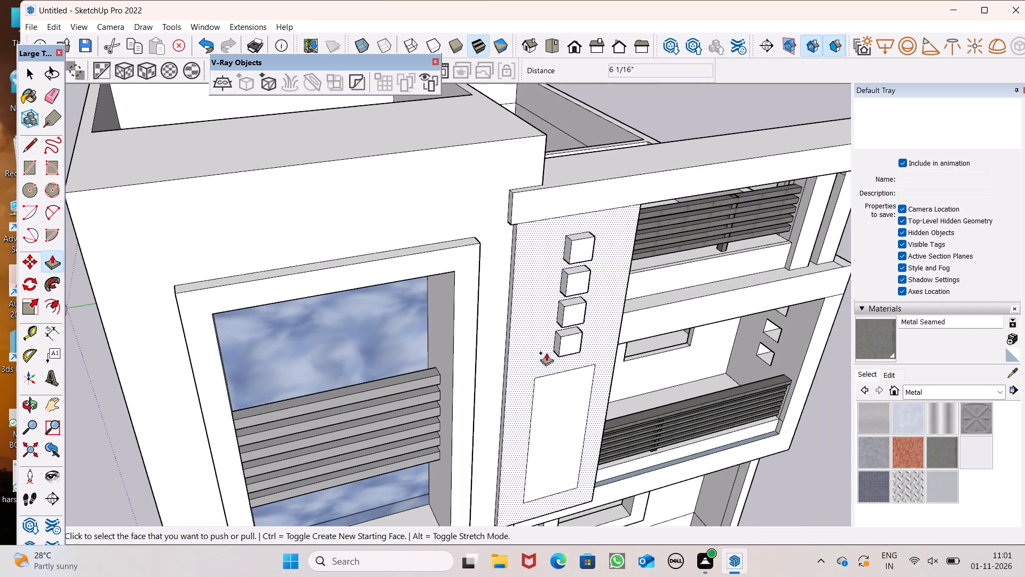
scroll(546, 353, down, 1)
middle_drag(550, 385, 575, 425)
scroll(547, 385, up, 4)
drag(573, 405, 573, 405)
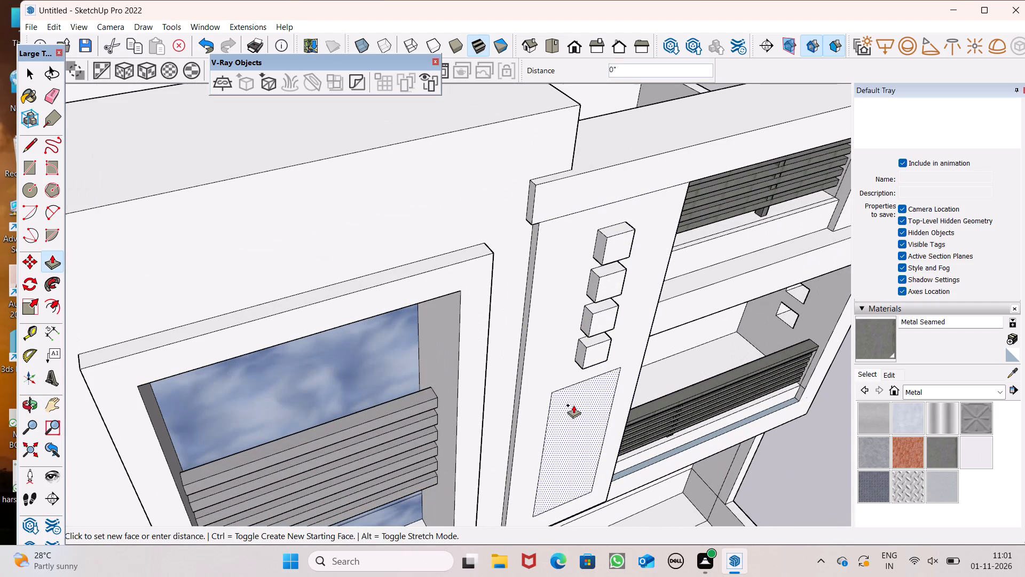
drag(573, 405, 582, 408)
scroll(545, 298, down, 5)
middle_drag(545, 340, 417, 280)
key(space)
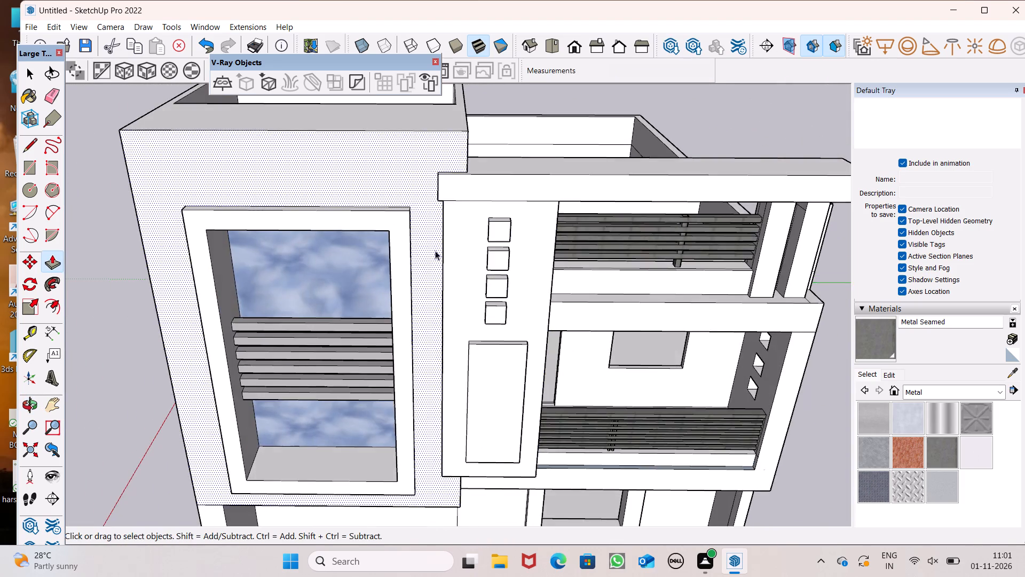
Examine the projecting panel's blocks and tall rectangle against the whole front facade.
scroll(469, 201, down, 7)
scroll(499, 241, up, 1)
middle_drag(499, 239, 470, 199)
scroll(604, 170, down, 2)
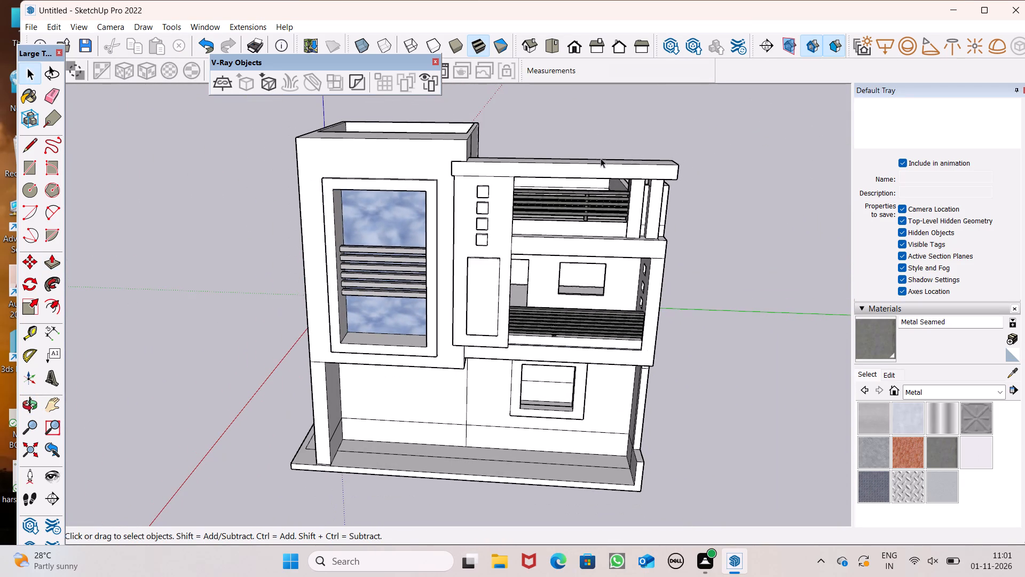
scroll(583, 165, up, 3)
scroll(582, 162, down, 3)
middle_drag(600, 183, 545, 162)
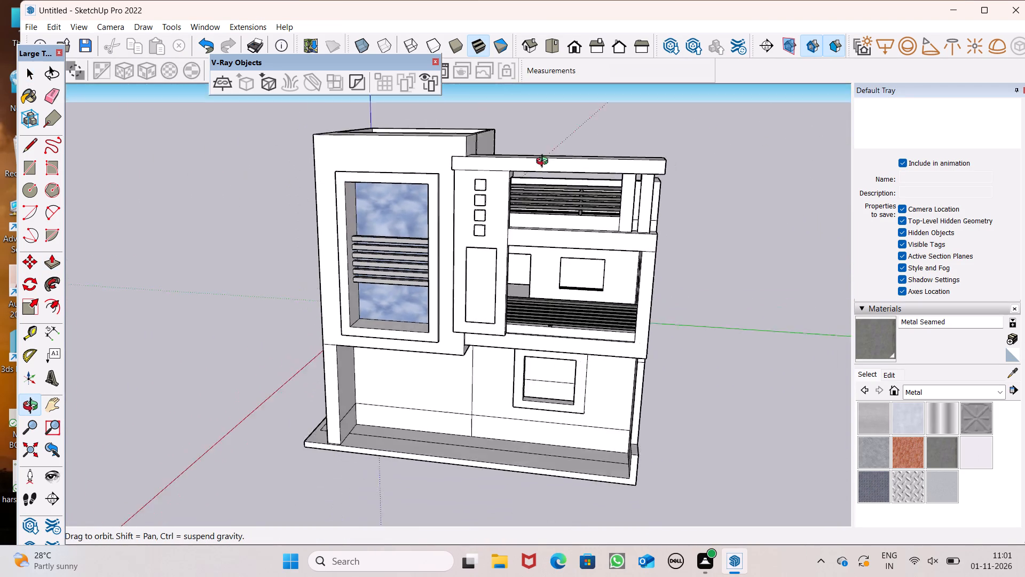
Erase the stray horizontal edge crossing the rear corner post on the top floor.
middle_drag(545, 162, 588, 159)
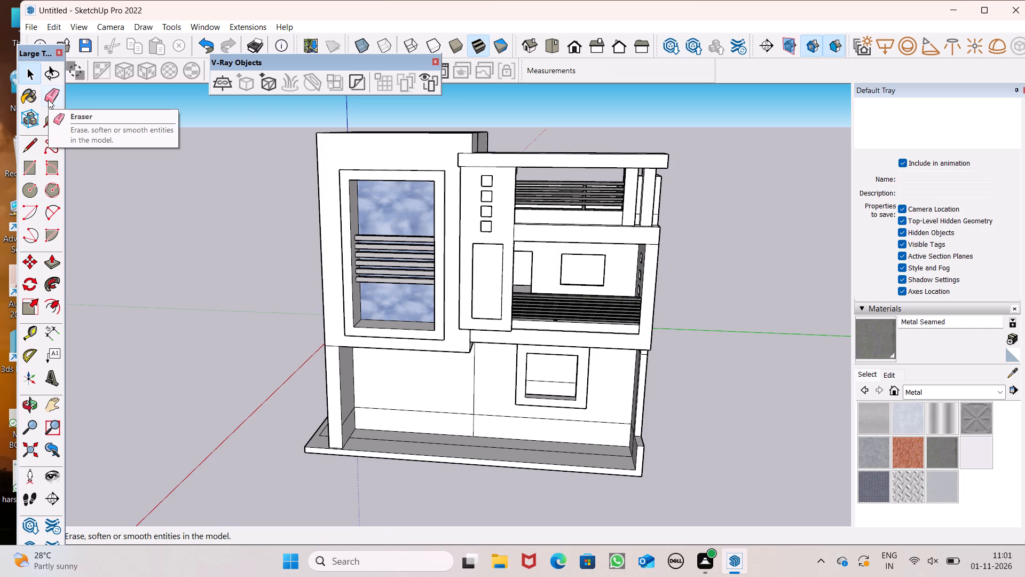
click(50, 99)
scroll(577, 209, up, 7)
scroll(667, 235, up, 6)
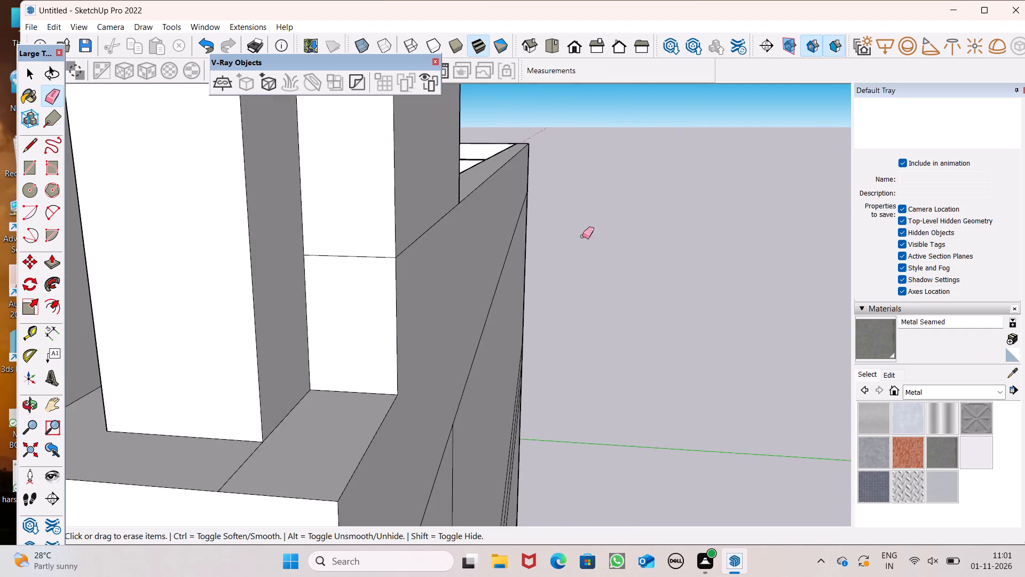
scroll(526, 228, down, 2)
scroll(354, 264, up, 3)
drag(378, 217, 373, 226)
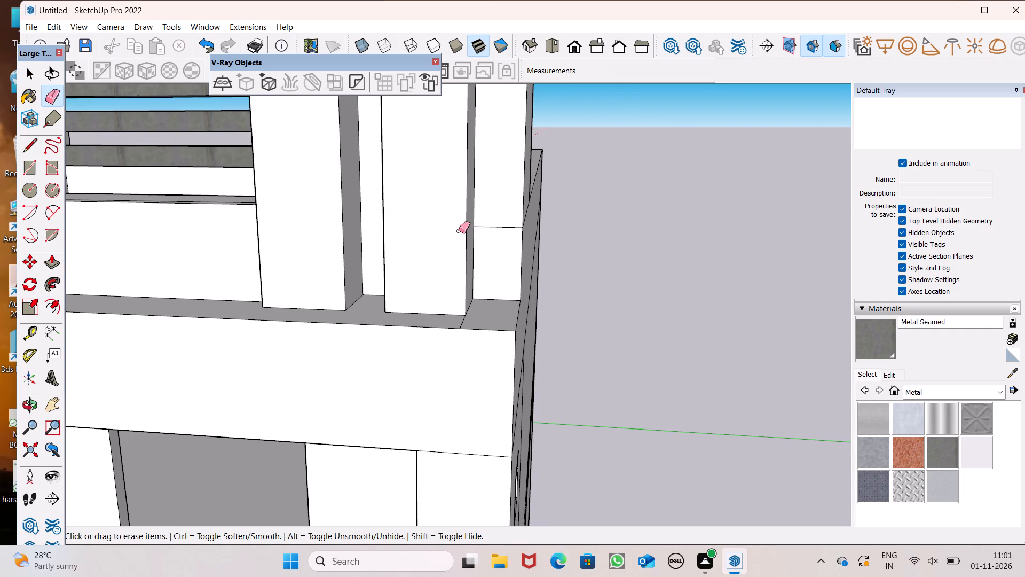
drag(492, 228, 492, 223)
Erase both segments of the horizontal edge running across the lower part of the ground-floor front wall.
scroll(550, 235, down, 3)
scroll(612, 188, down, 12)
middle_drag(621, 216, 638, 247)
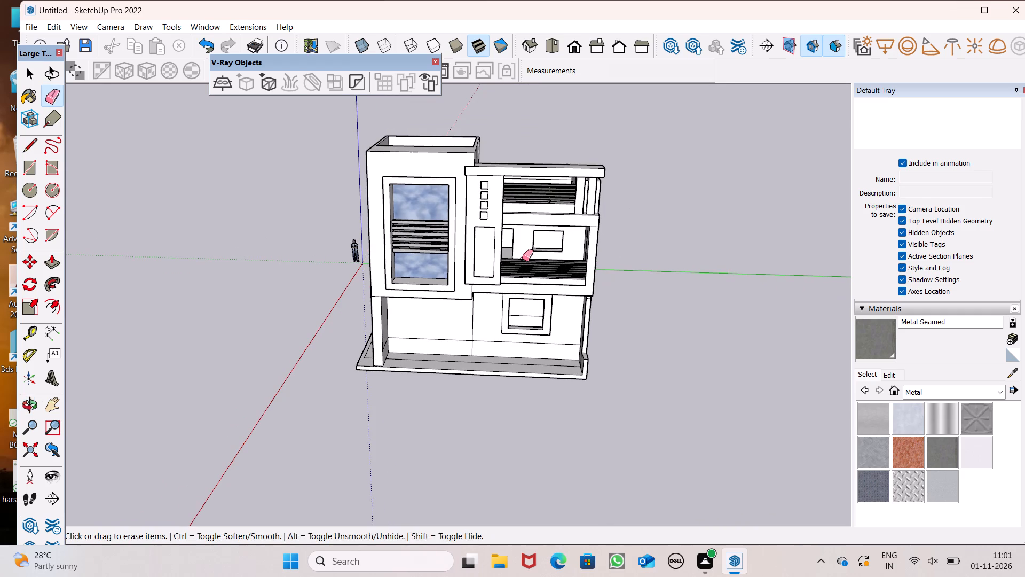
scroll(540, 315, up, 3)
scroll(532, 255, down, 4)
middle_drag(504, 323, 507, 294)
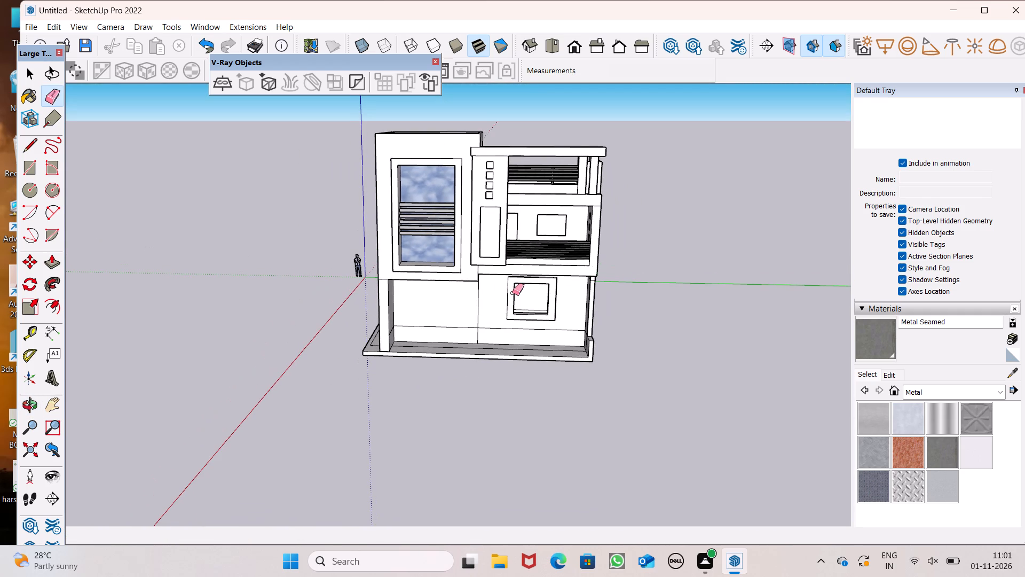
scroll(514, 293, down, 2)
middle_drag(500, 307, 503, 358)
scroll(446, 338, up, 6)
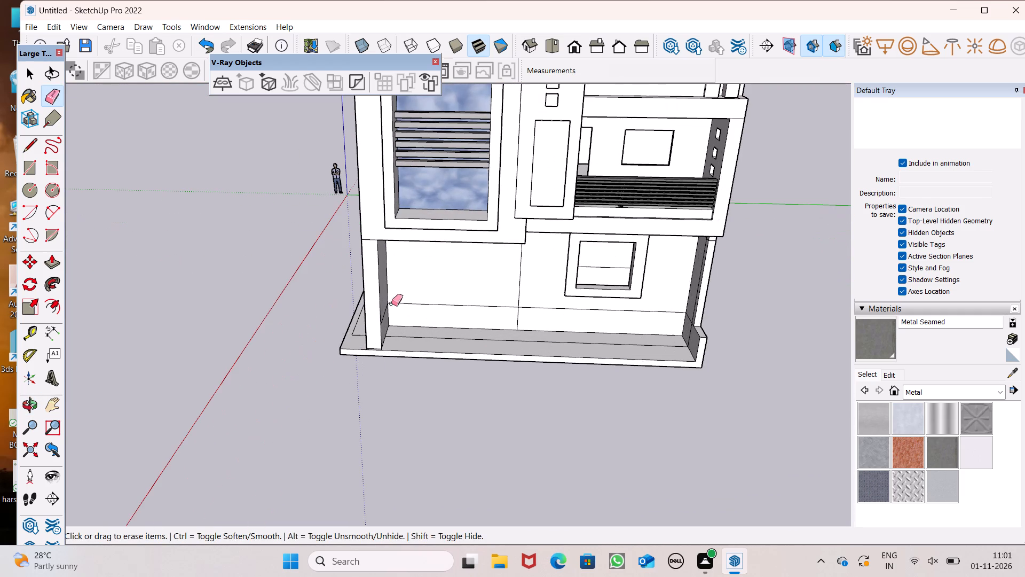
drag(449, 300, 447, 300)
drag(447, 300, 446, 307)
scroll(542, 294, down, 1)
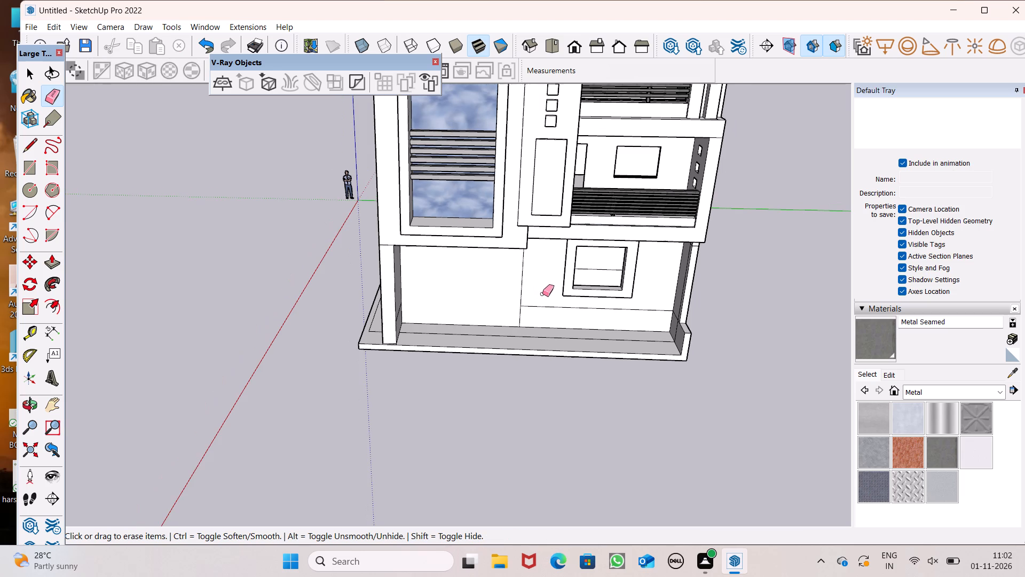
click(560, 307)
key(space)
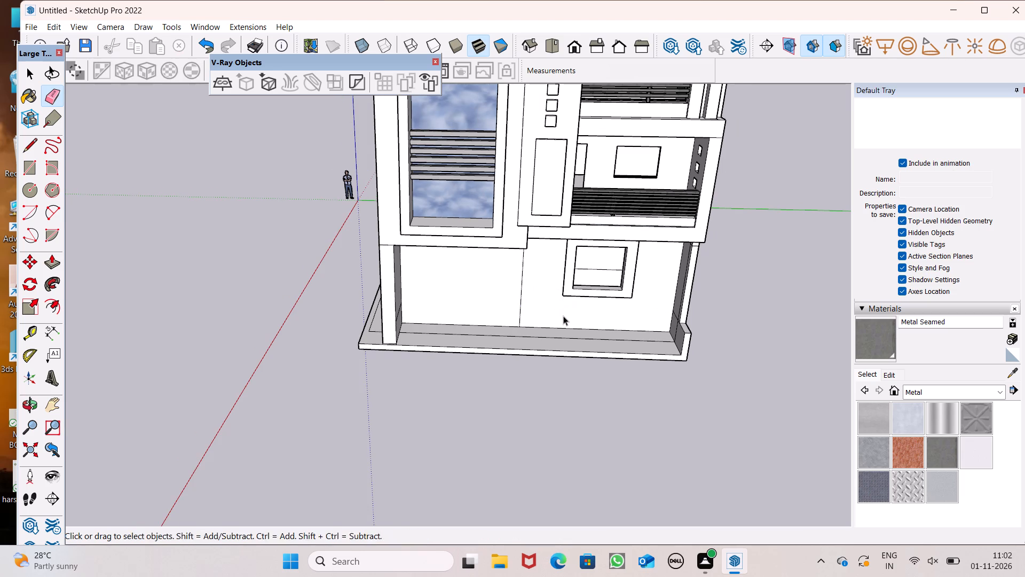
Draw a rectangle about 10' 6" by 11' 4" on the ground-floor wall beneath the tower, starting at the floor line.
middle_drag(563, 316, 580, 161)
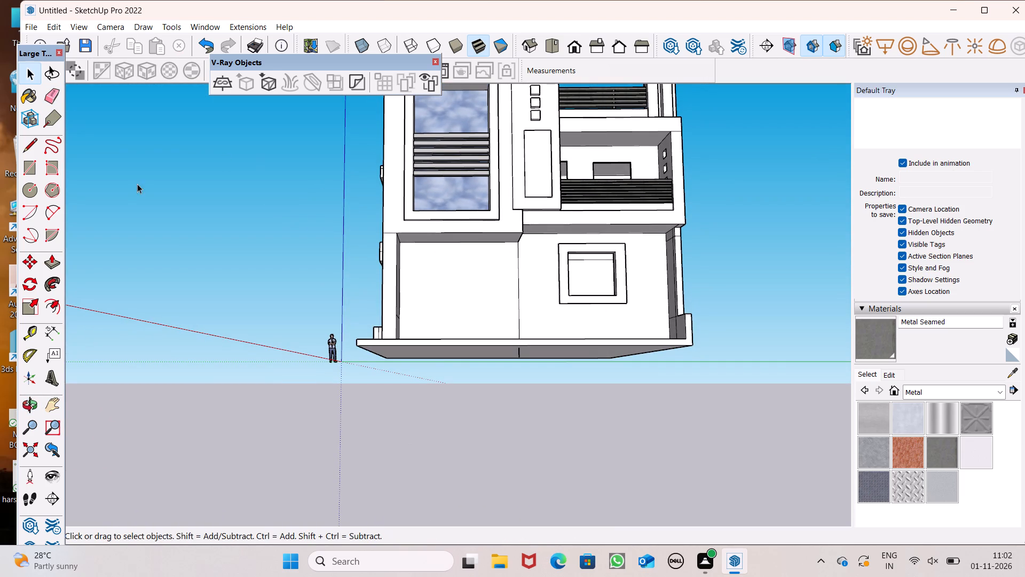
click(26, 170)
scroll(319, 198, down, 1)
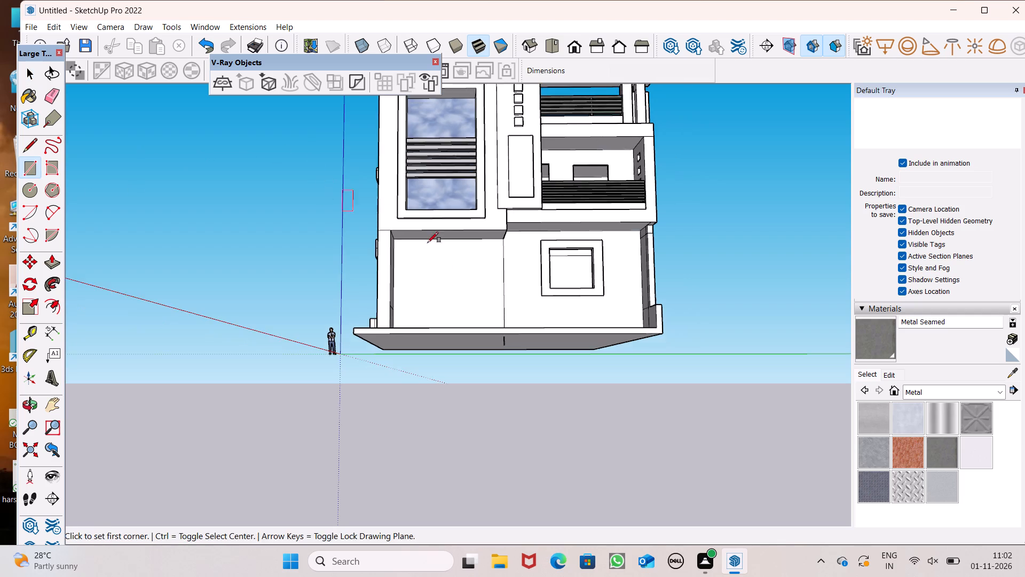
middle_drag(461, 273, 455, 348)
scroll(405, 310, up, 9)
scroll(420, 321, down, 3)
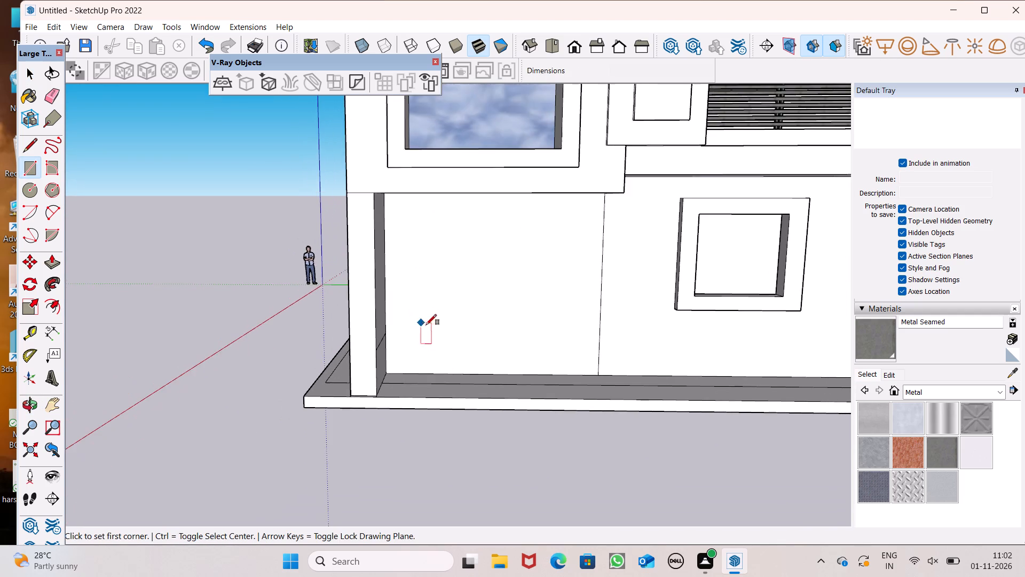
scroll(442, 356, up, 2)
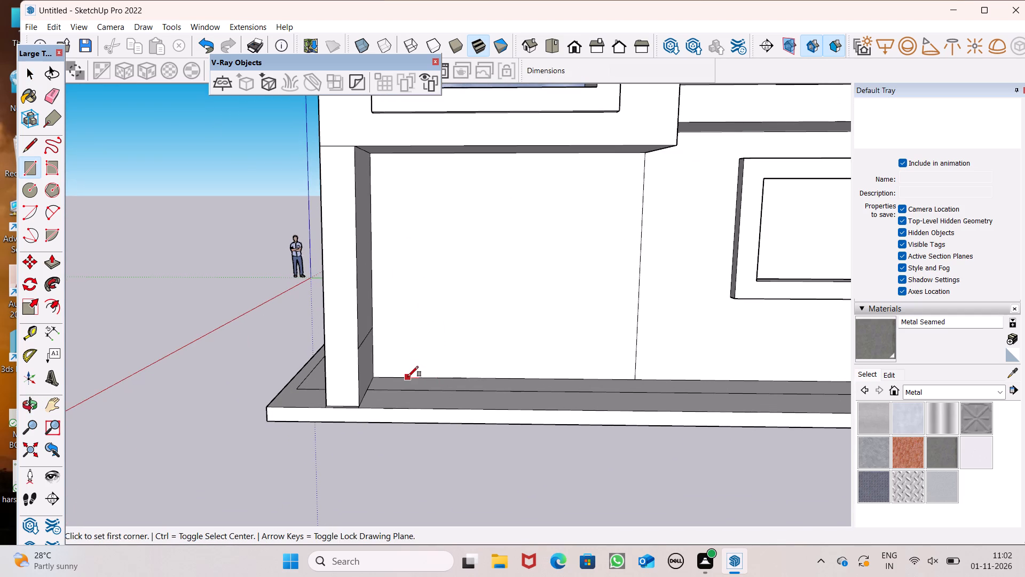
drag(405, 377, 413, 377)
click(576, 382)
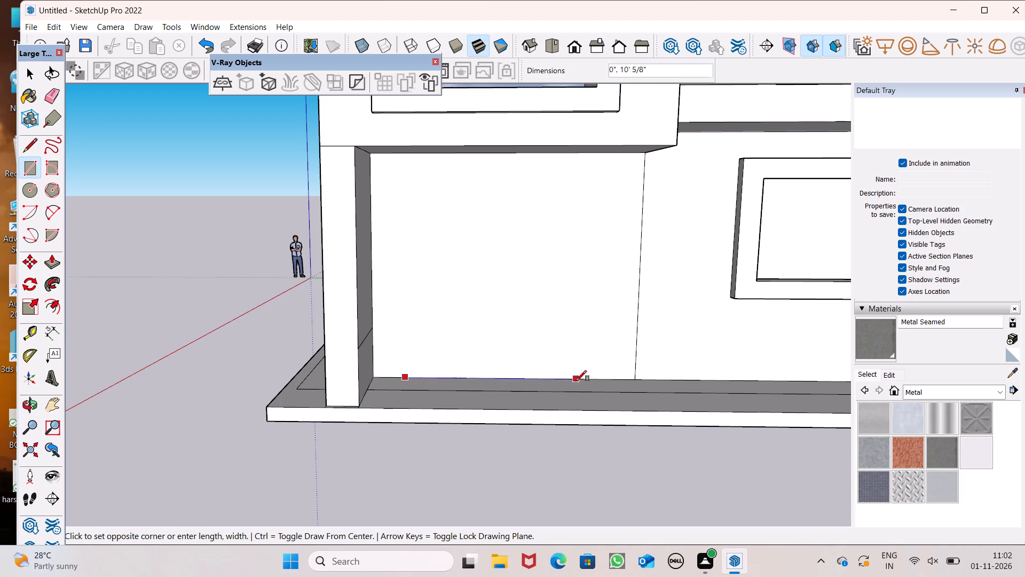
click(591, 183)
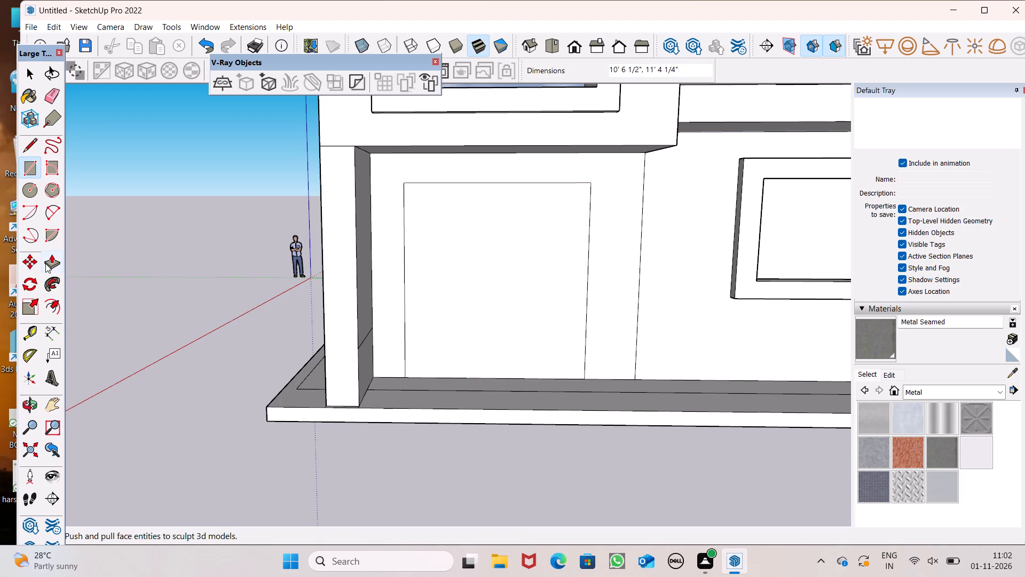
Push/Pull the ground-floor rectangle 6" into the wall and cut away the upper face behind it.
click(55, 258)
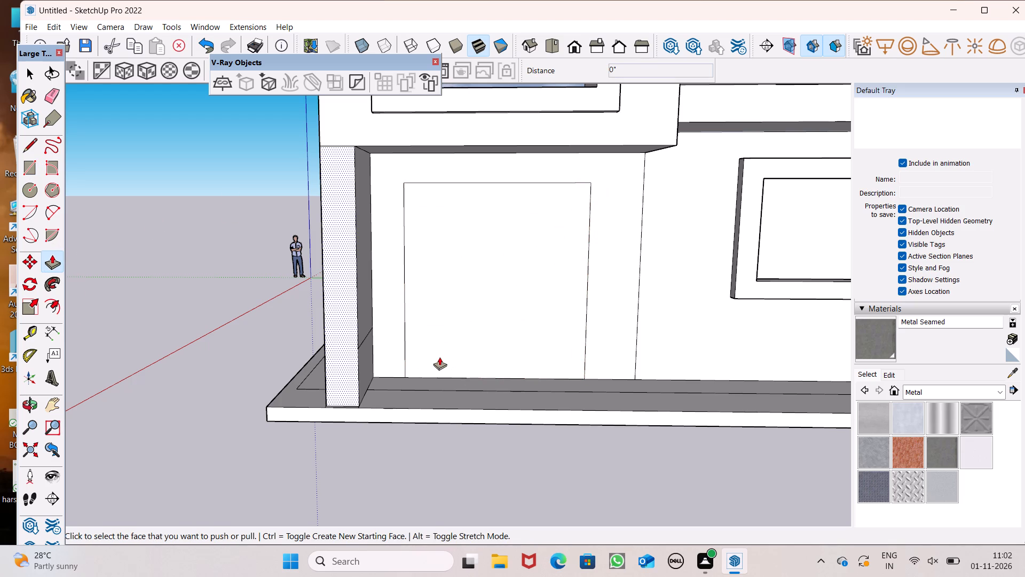
drag(440, 357, 498, 317)
scroll(536, 309, down, 2)
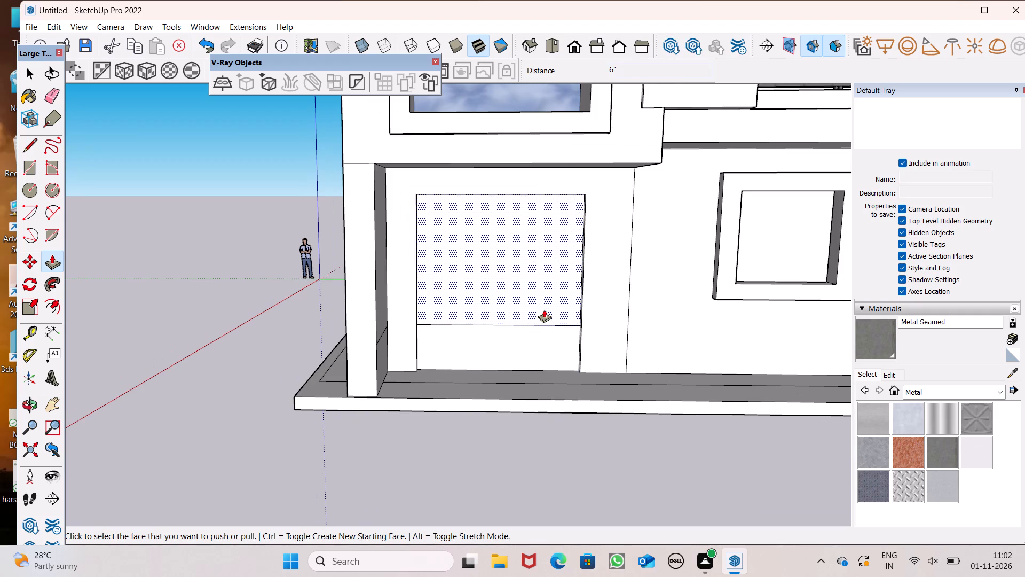
key(ctrl+x)
key(space)
Erase the edge of the strip left across the bottom of the ground-floor opening to clear the doorway.
scroll(553, 281, down, 4)
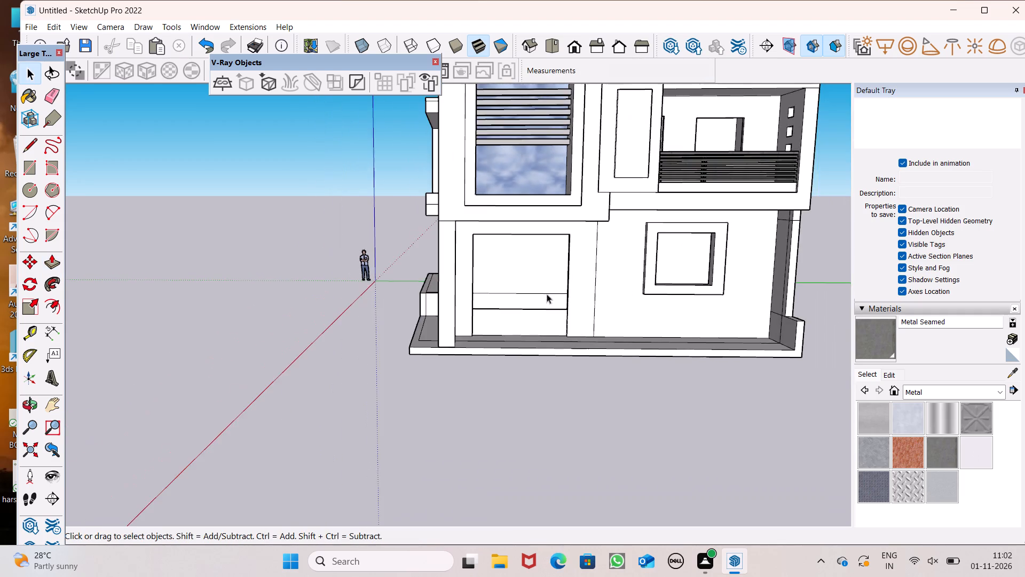
middle_drag(562, 329, 431, 319)
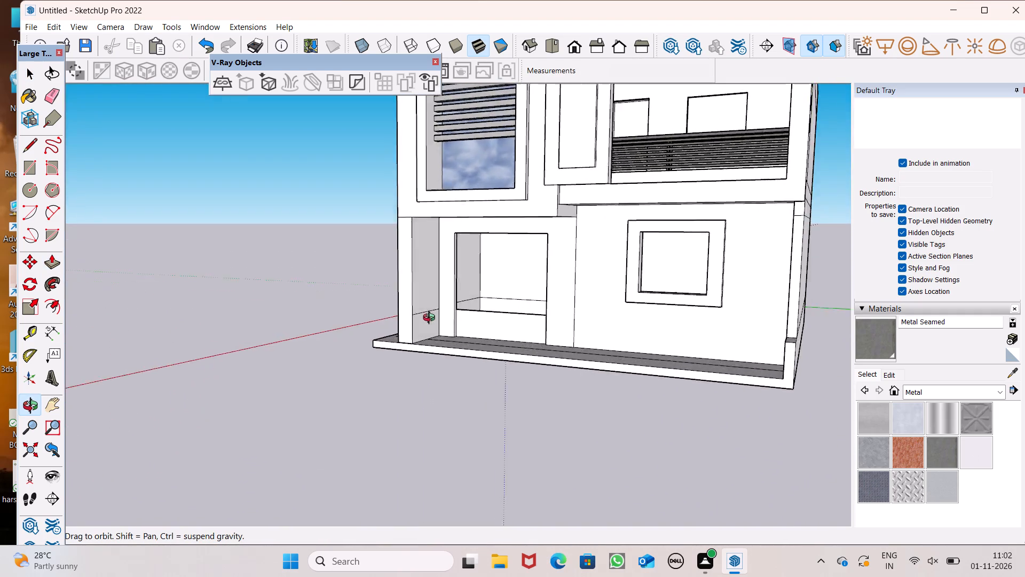
middle_drag(431, 319, 501, 425)
drag(211, 253, 162, 233)
drag(157, 233, 46, 263)
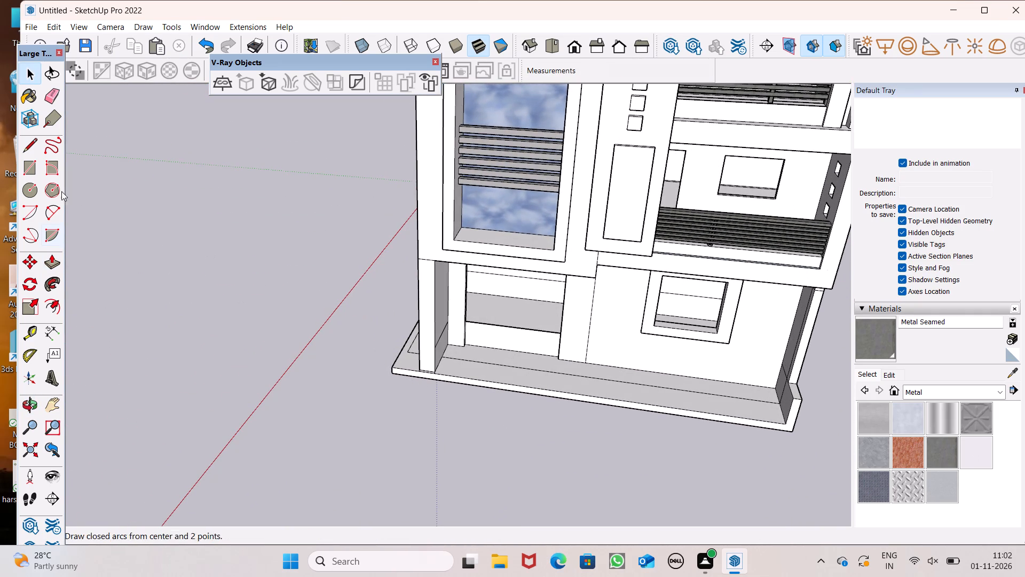
drag(53, 259, 61, 253)
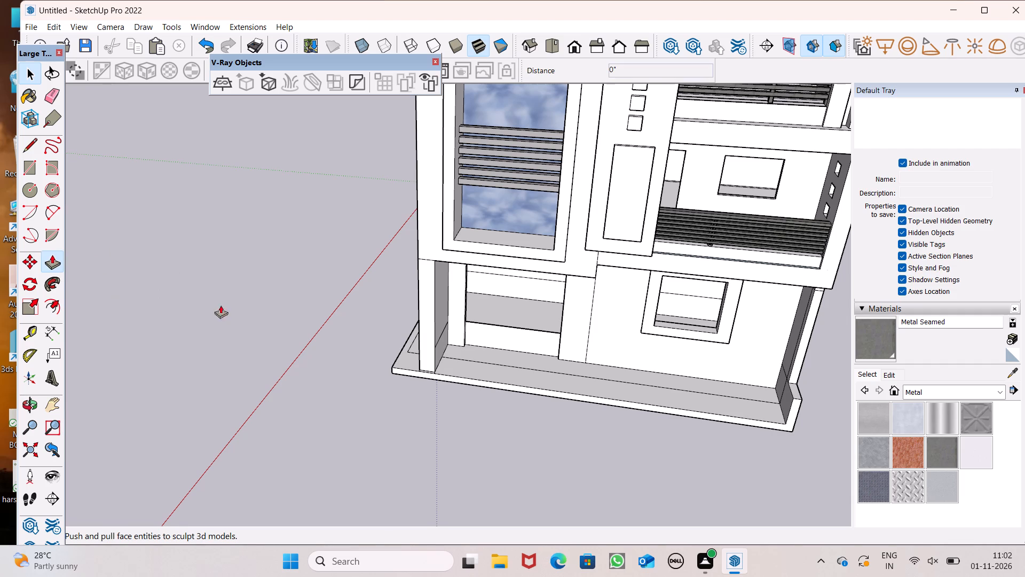
scroll(468, 257, up, 7)
middle_drag(507, 416, 455, 486)
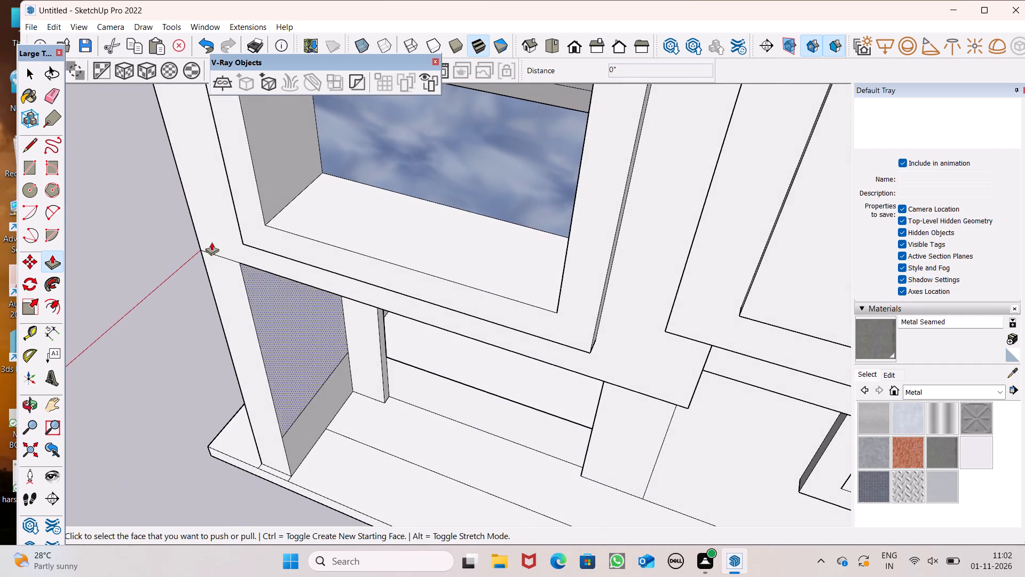
click(61, 91)
middle_drag(475, 338, 511, 320)
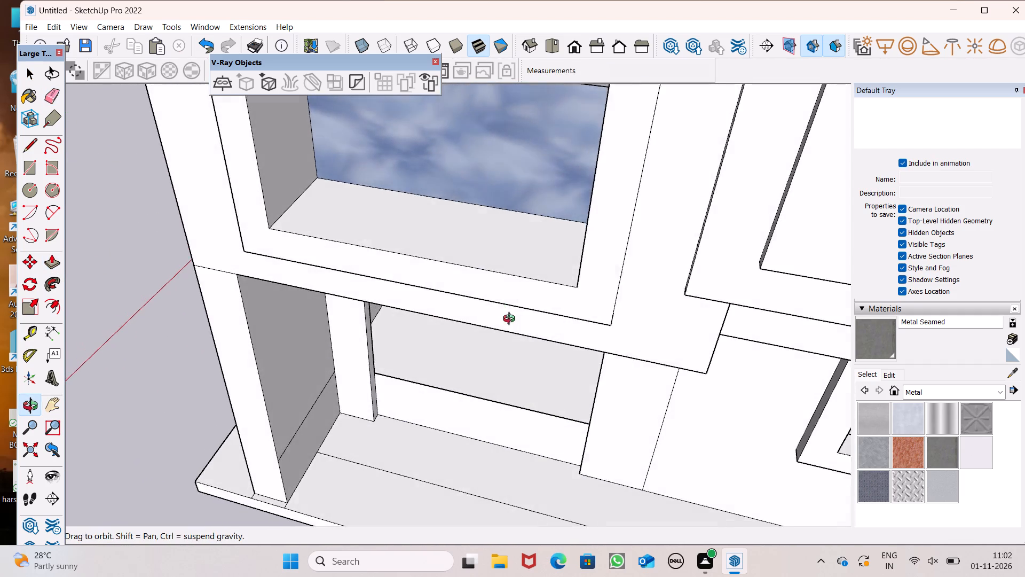
middle_drag(511, 320, 510, 319)
scroll(482, 369, up, 6)
drag(469, 408, 463, 428)
scroll(484, 365, down, 7)
Examine the new front opening, the tower's side wall, and the side balconies and roof parapet from around the house.
middle_drag(514, 388, 545, 339)
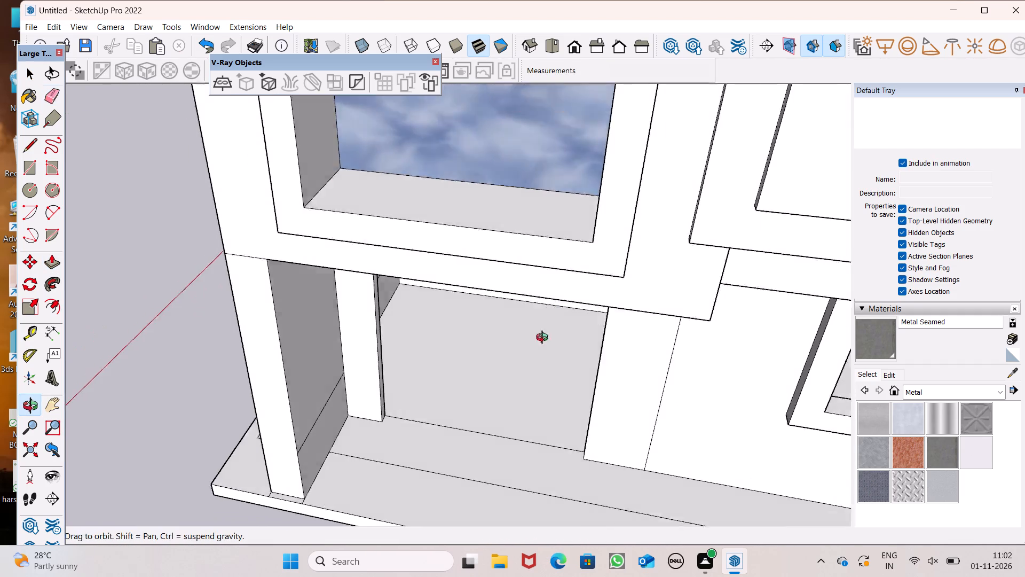
middle_drag(545, 339, 546, 315)
scroll(523, 308, down, 10)
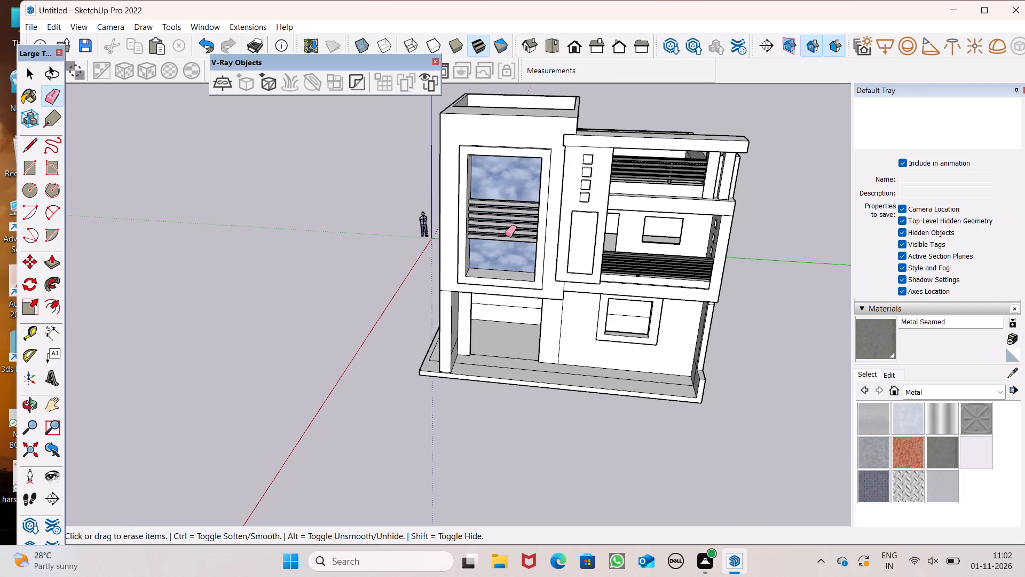
scroll(503, 288, down, 2)
middle_drag(580, 405, 582, 311)
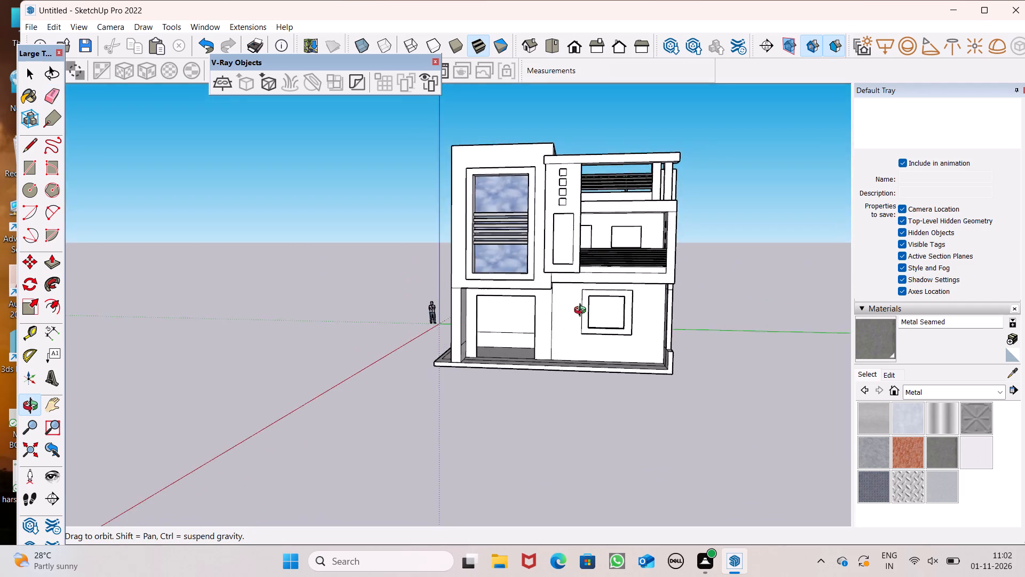
middle_drag(582, 311, 528, 333)
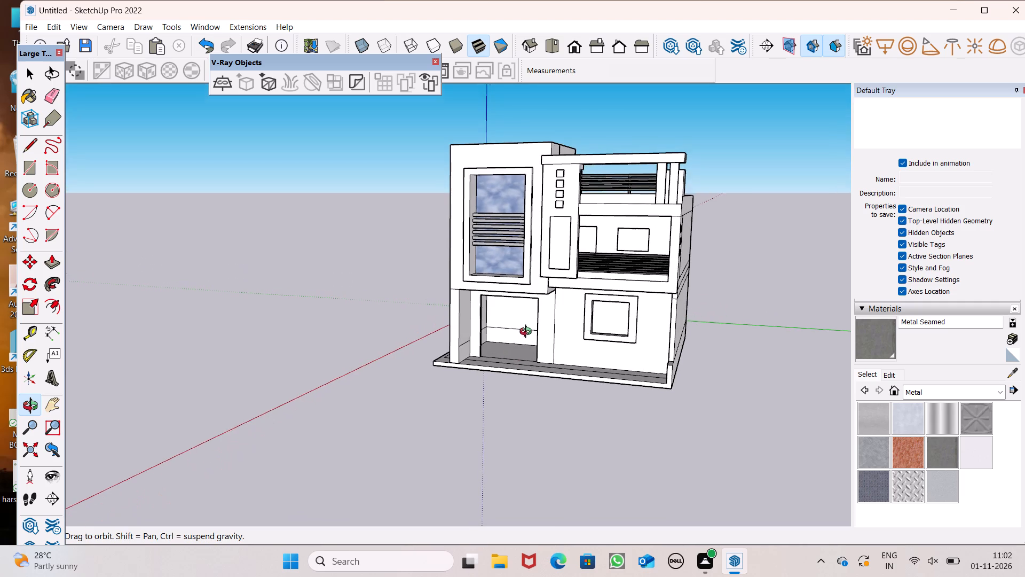
middle_drag(528, 333, 529, 332)
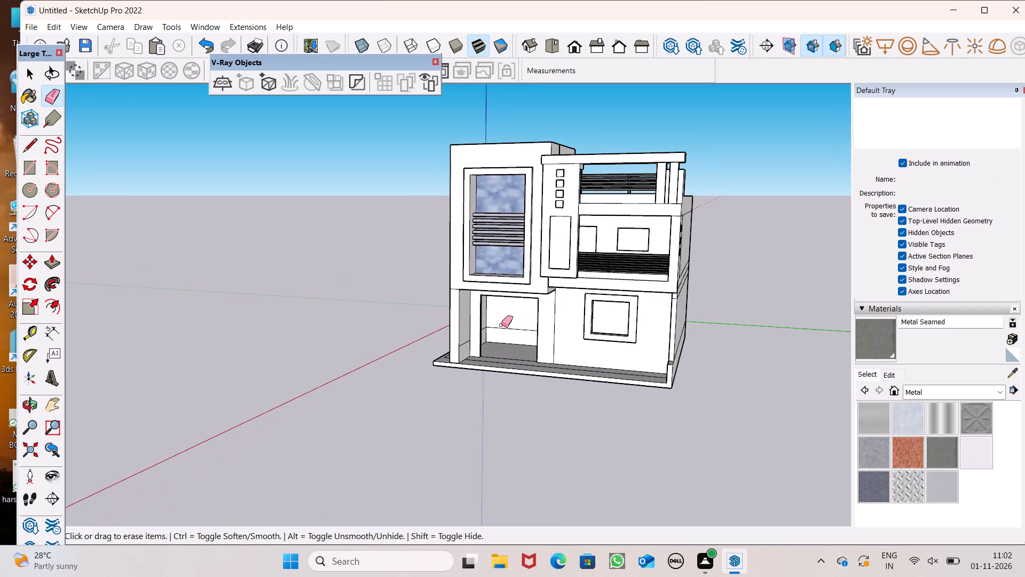
scroll(501, 325, down, 3)
middle_drag(521, 371, 708, 349)
middle_drag(524, 368, 658, 377)
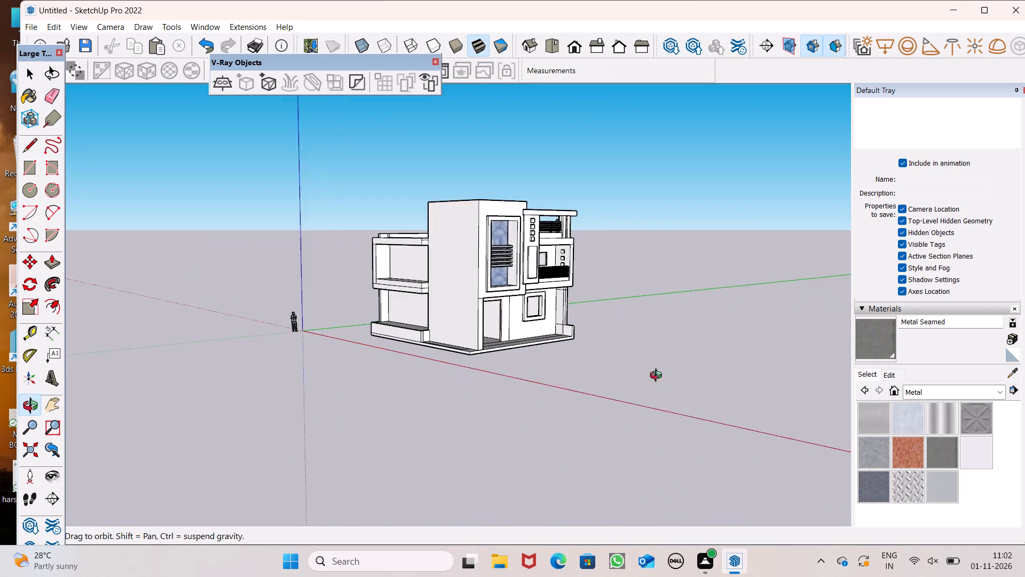
middle_drag(658, 377, 708, 368)
middle_drag(648, 356, 702, 360)
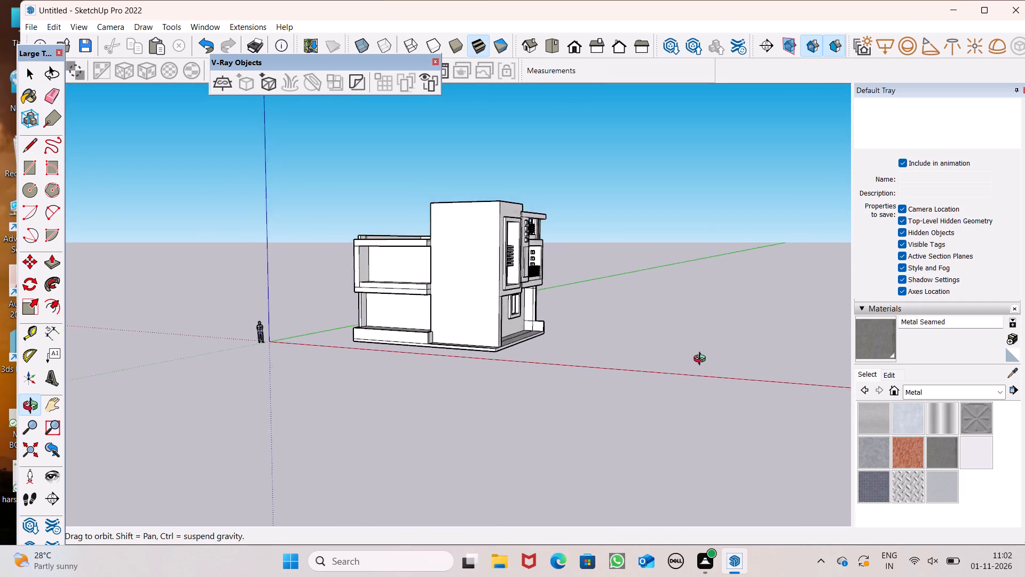
middle_drag(702, 360, 753, 359)
scroll(528, 237, up, 3)
scroll(500, 224, down, 2)
middle_drag(474, 290, 495, 313)
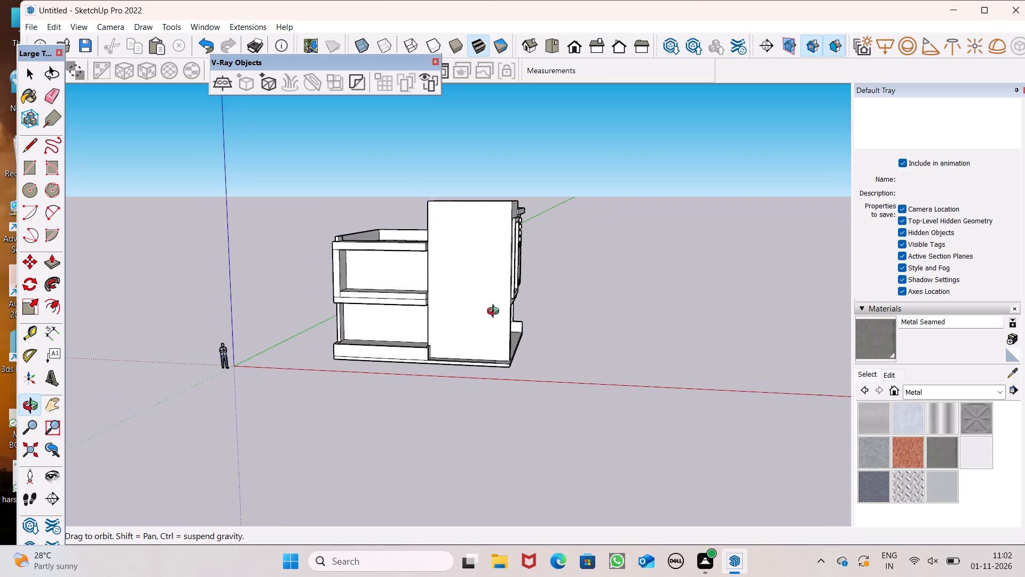
middle_drag(495, 313, 497, 313)
scroll(352, 262, up, 1)
scroll(564, 190, down, 3)
middle_drag(408, 243, 454, 266)
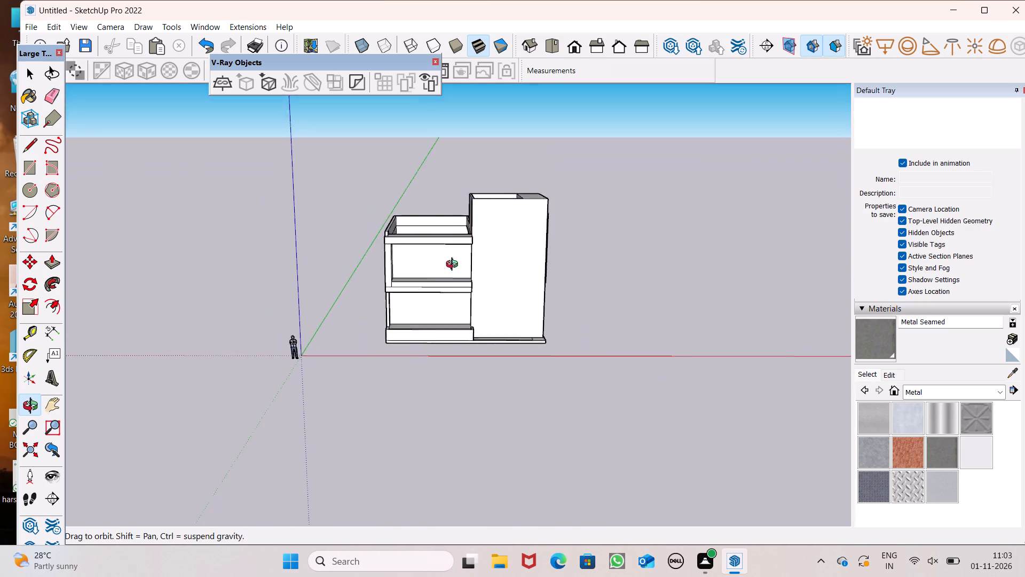
middle_drag(454, 266, 376, 302)
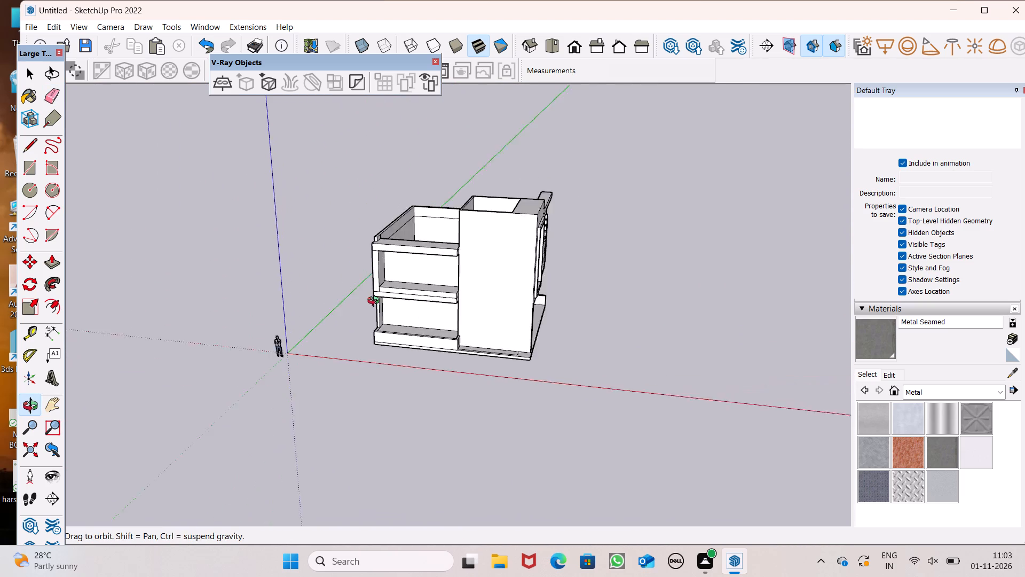
middle_drag(376, 302, 464, 321)
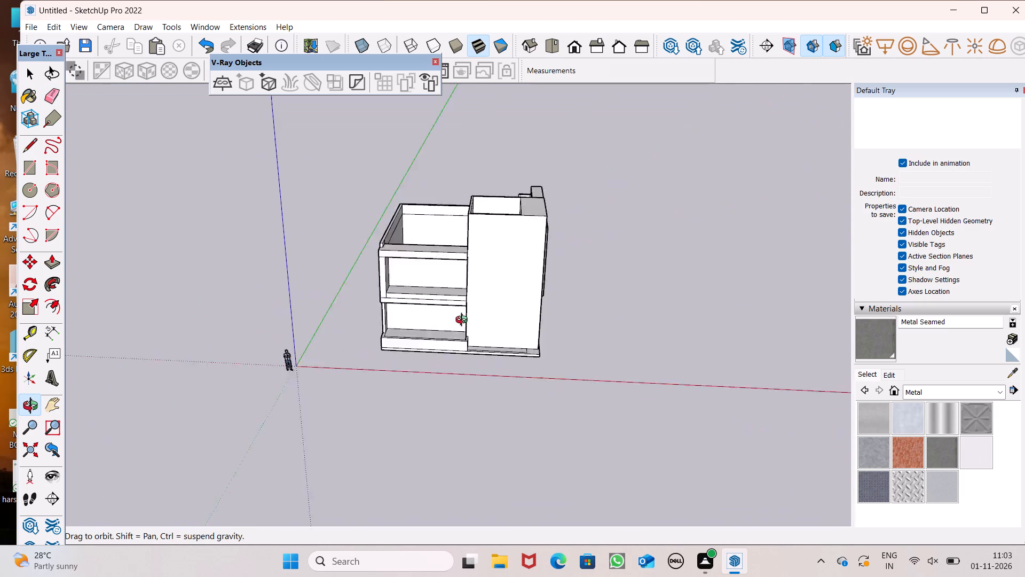
middle_drag(464, 321, 582, 337)
scroll(584, 339, up, 1)
scroll(405, 230, up, 9)
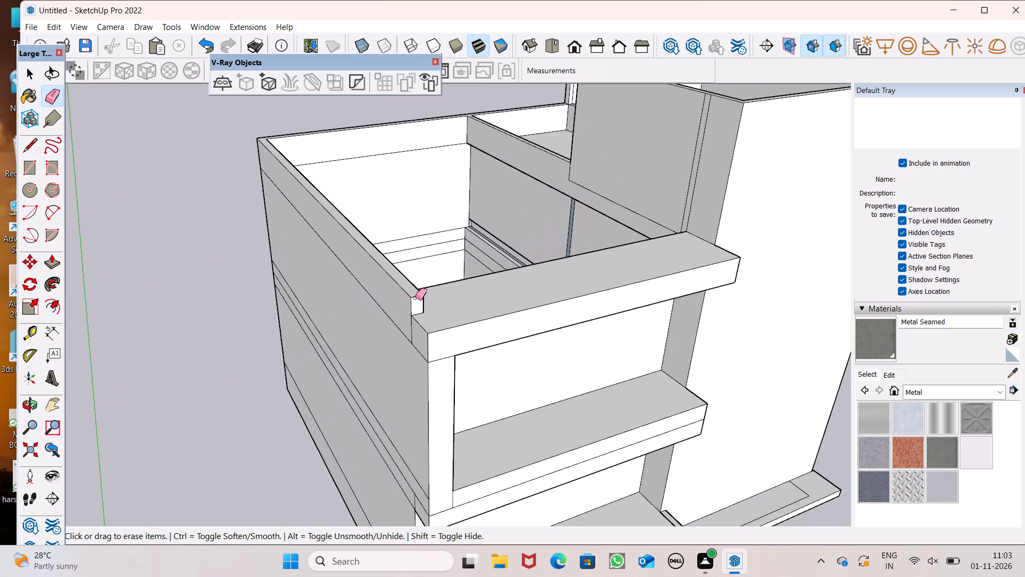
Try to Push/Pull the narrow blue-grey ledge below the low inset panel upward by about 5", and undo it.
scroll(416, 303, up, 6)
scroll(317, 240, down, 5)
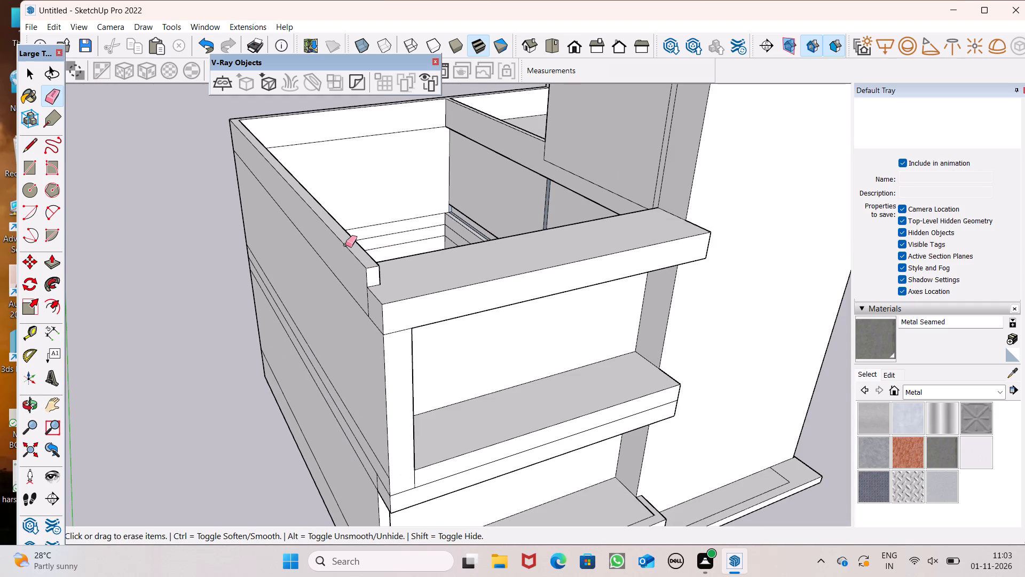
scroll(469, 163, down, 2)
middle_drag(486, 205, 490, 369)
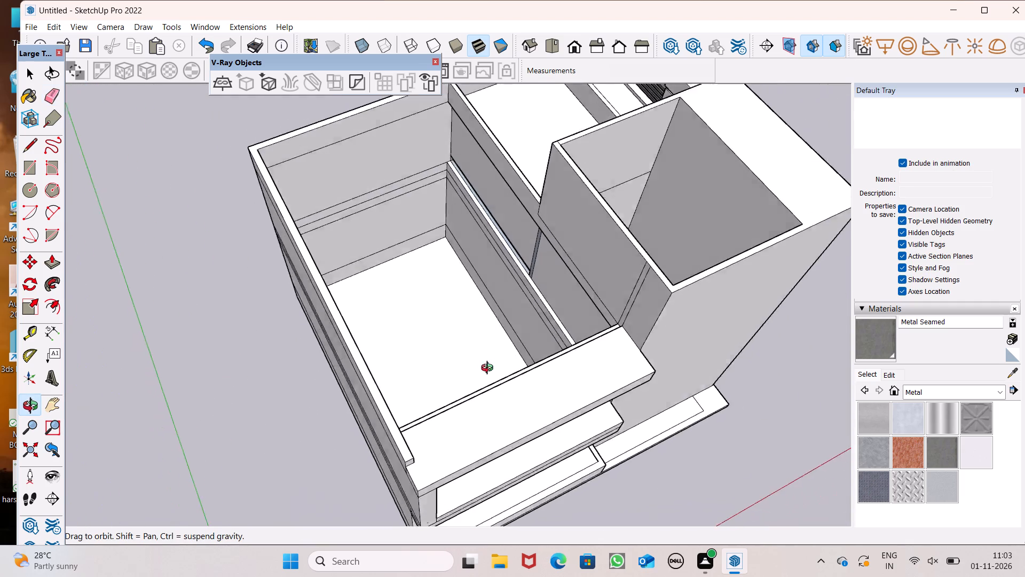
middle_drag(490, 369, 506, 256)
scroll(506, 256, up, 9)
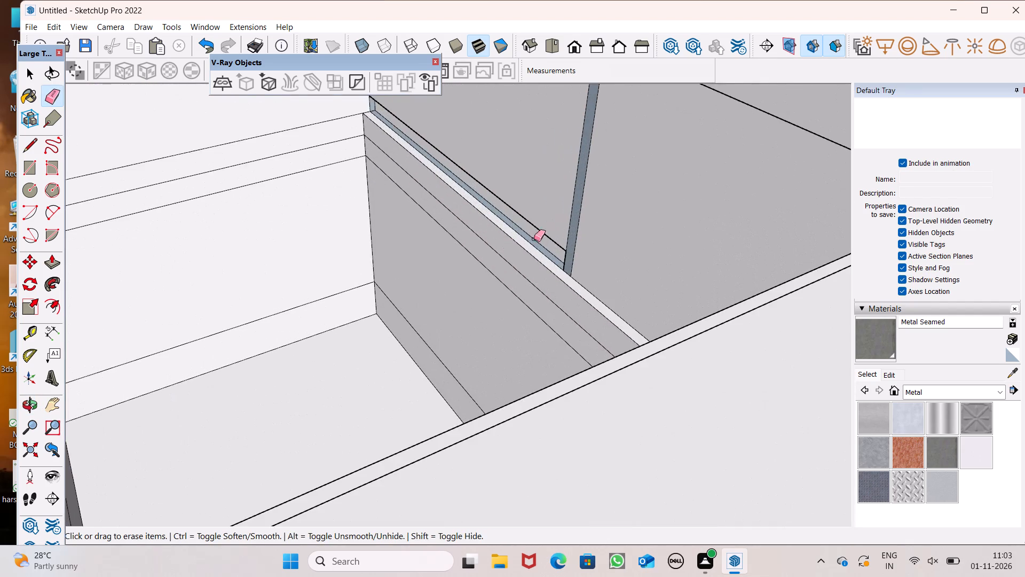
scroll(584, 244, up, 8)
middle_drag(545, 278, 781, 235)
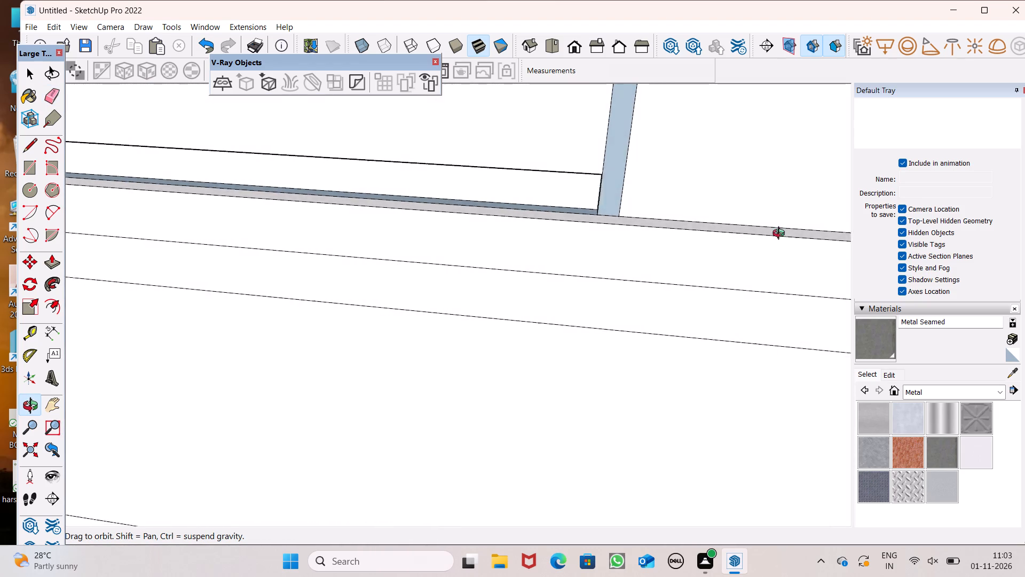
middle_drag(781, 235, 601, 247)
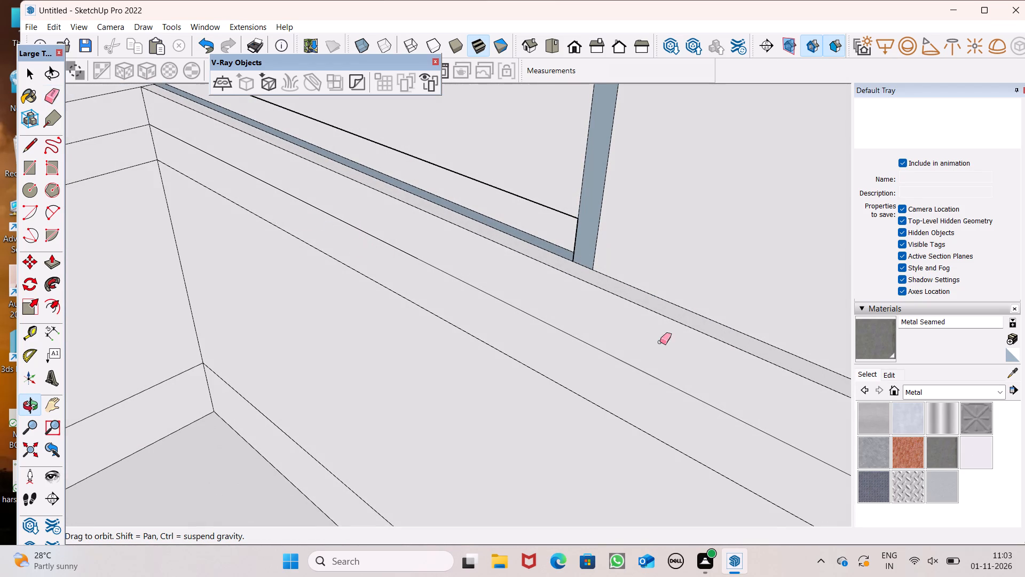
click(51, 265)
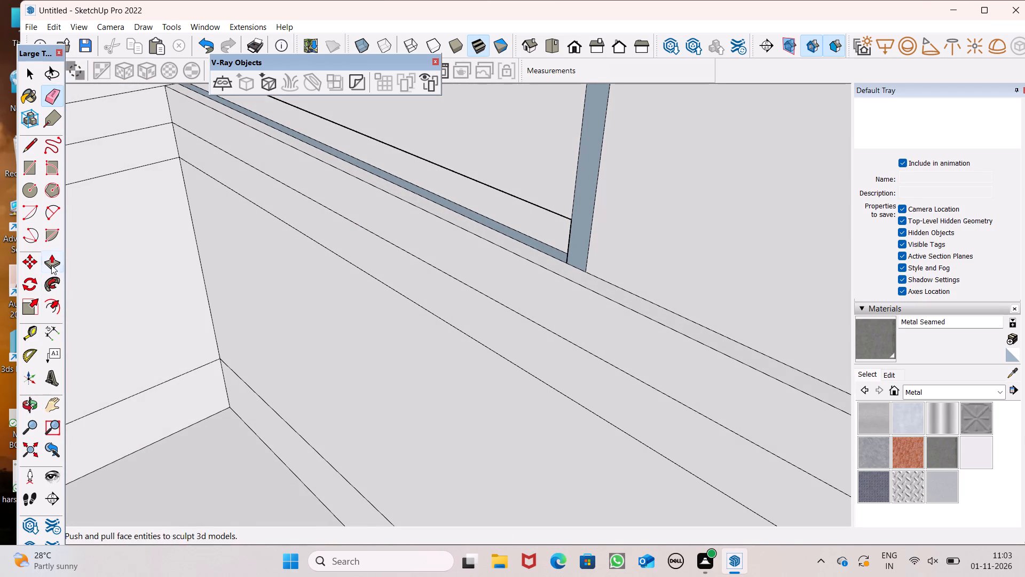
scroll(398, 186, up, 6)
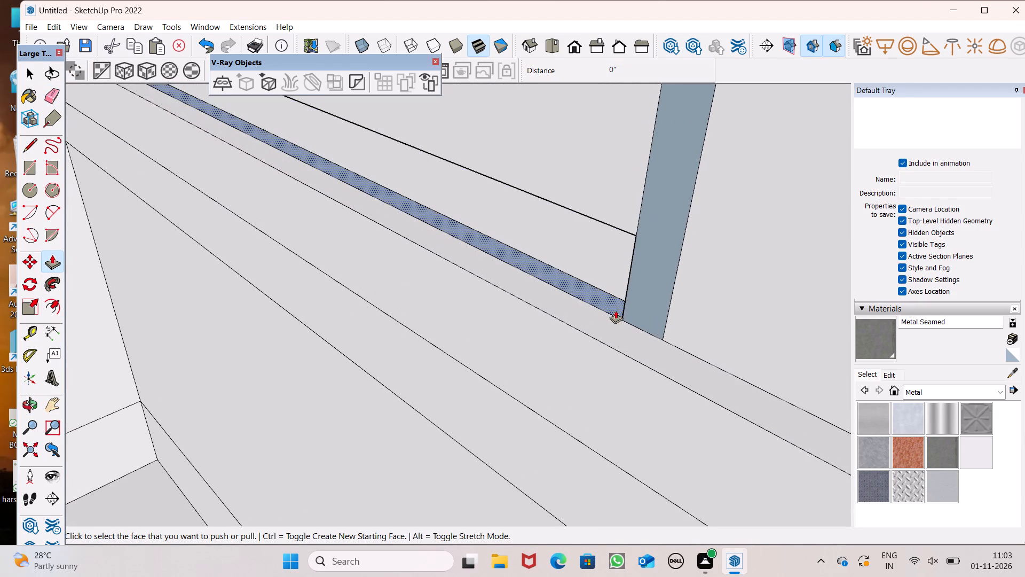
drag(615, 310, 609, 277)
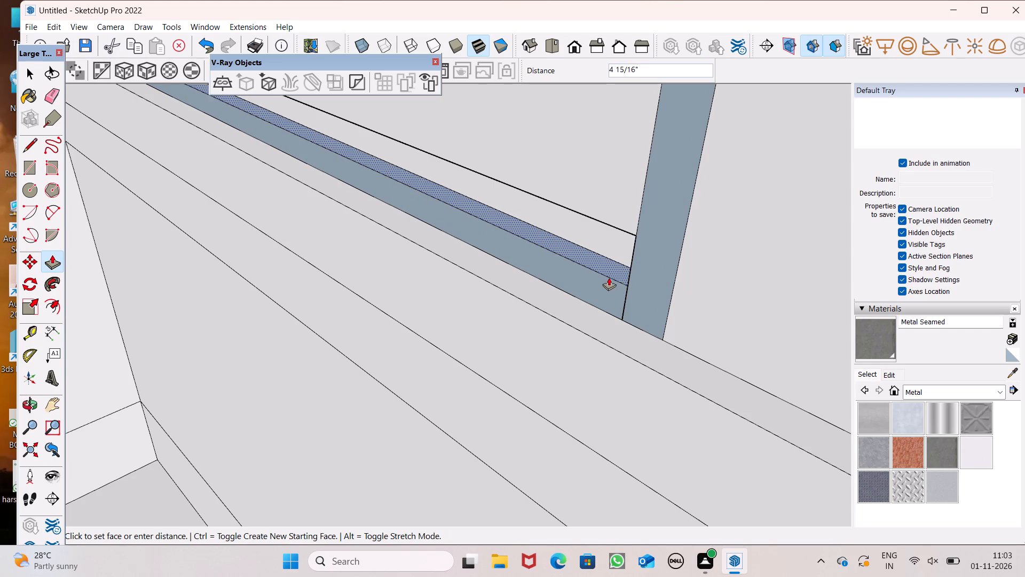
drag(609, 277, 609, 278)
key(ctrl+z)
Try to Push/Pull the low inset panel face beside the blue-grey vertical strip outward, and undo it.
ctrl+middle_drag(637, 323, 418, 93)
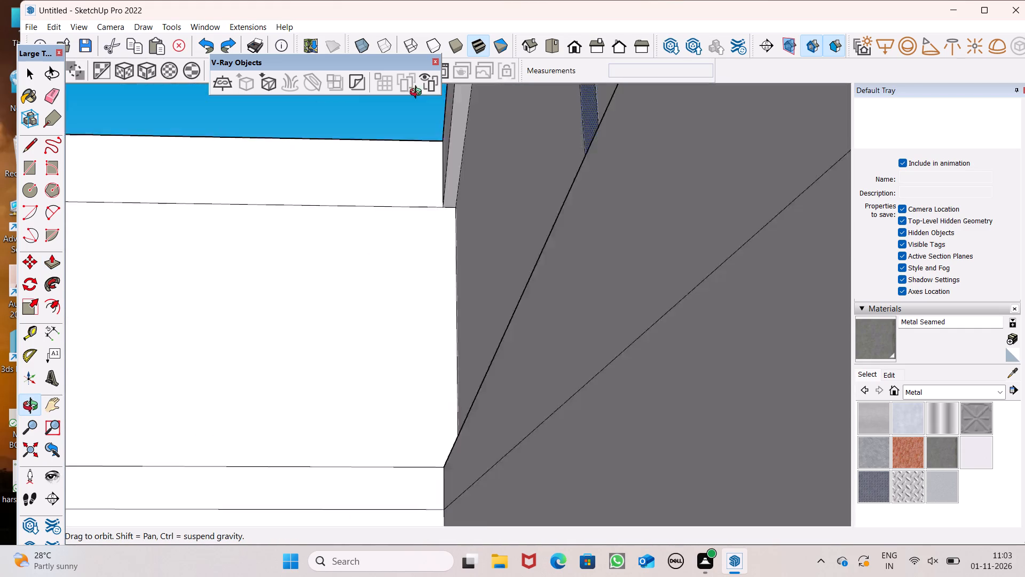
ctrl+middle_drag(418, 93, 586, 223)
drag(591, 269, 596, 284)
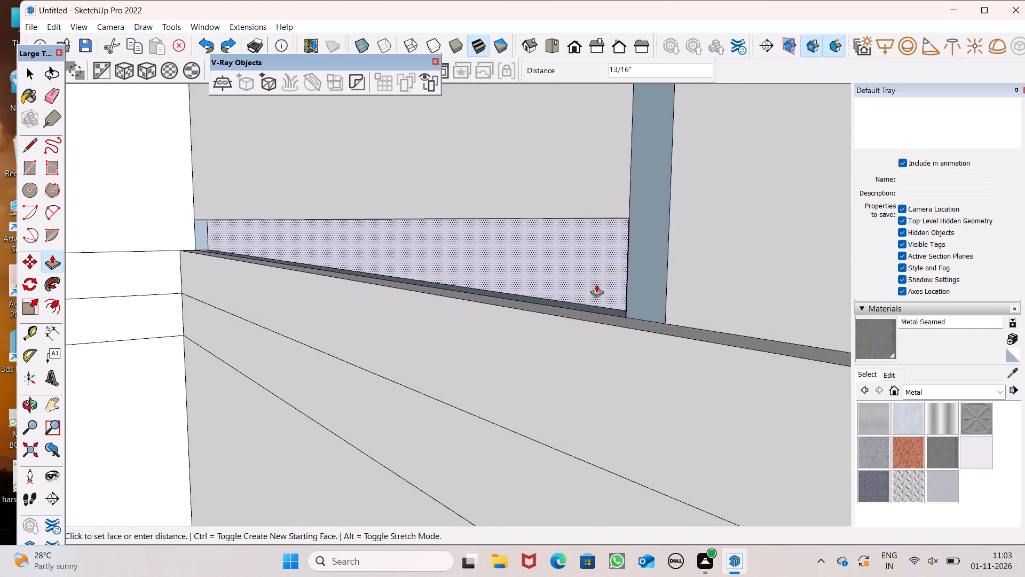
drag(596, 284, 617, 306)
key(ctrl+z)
Push/Pull the low inset panel outward about 4 1/8" to the wall's ledge, closing the narrow blue-grey recess.
ctrl+middle_drag(631, 285, 655, 362)
ctrl+scroll(631, 285, up, 1)
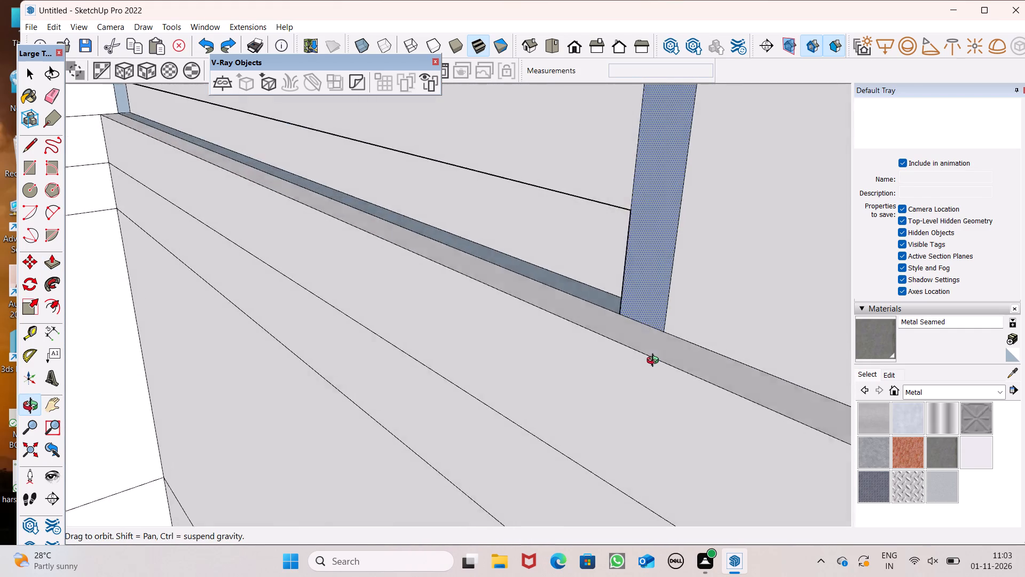
ctrl+middle_drag(655, 362, 656, 360)
scroll(652, 354, up, 6)
drag(604, 283, 620, 326)
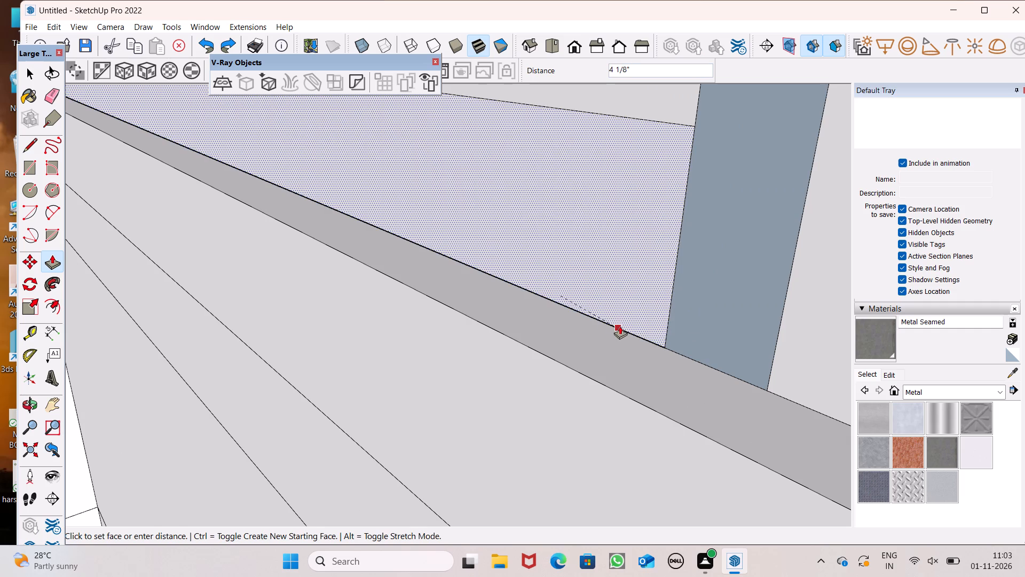
drag(620, 326, 624, 326)
Paint the blue-grey vertical strip beside the panel with the white Color M00 from the Colors materials.
key(space)
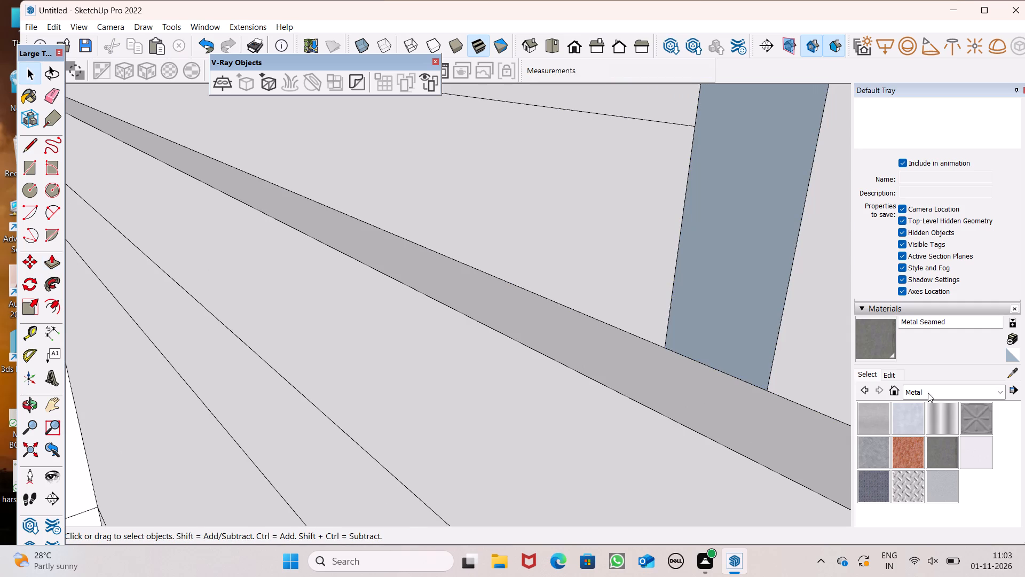
click(929, 393)
click(913, 438)
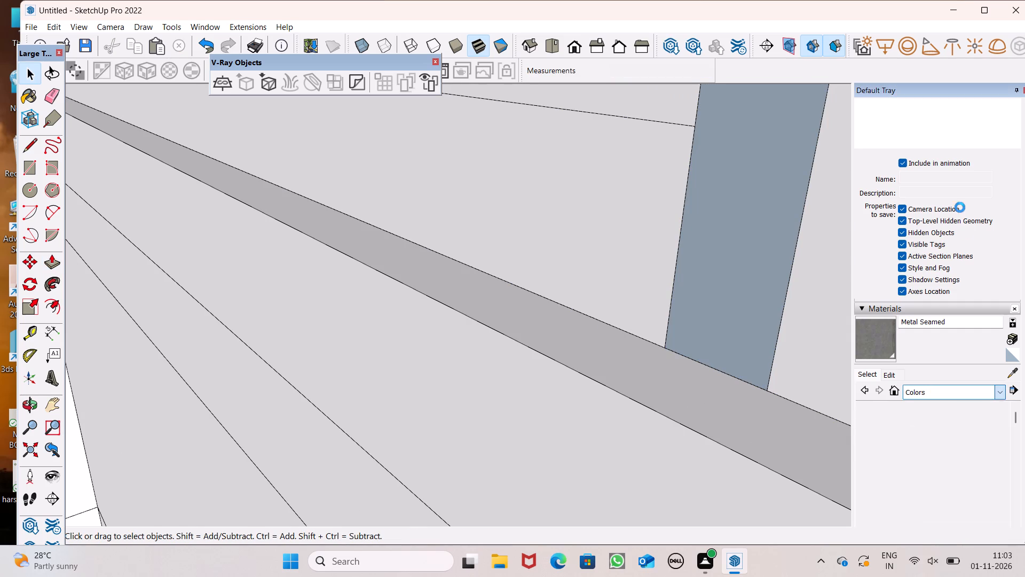
scroll(906, 424, down, 15)
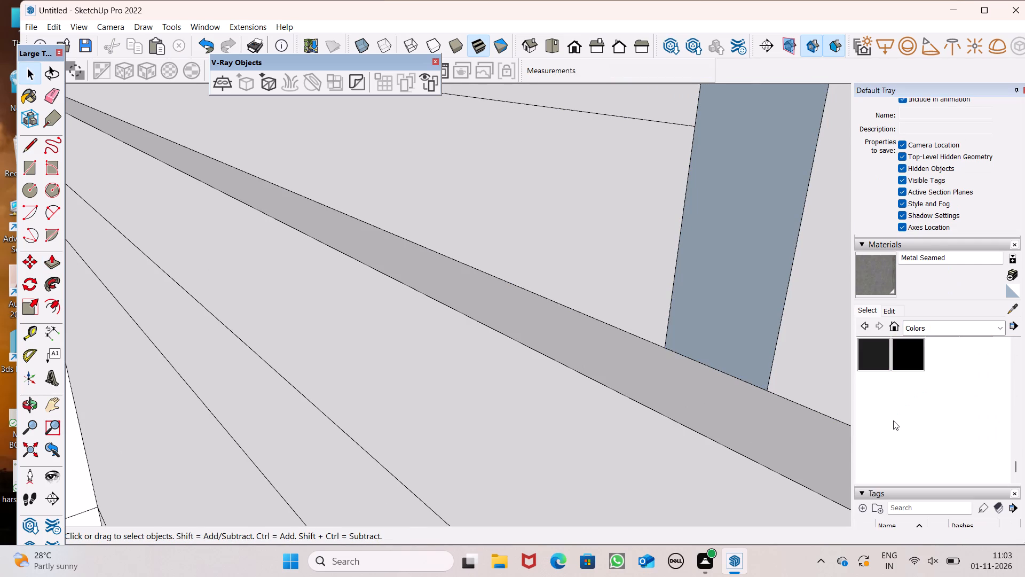
scroll(893, 420, up, 2)
click(876, 416)
click(675, 283)
Start a rectangle on the upper balcony's back wall, with its first corner on the balcony floor line.
scroll(610, 292, down, 4)
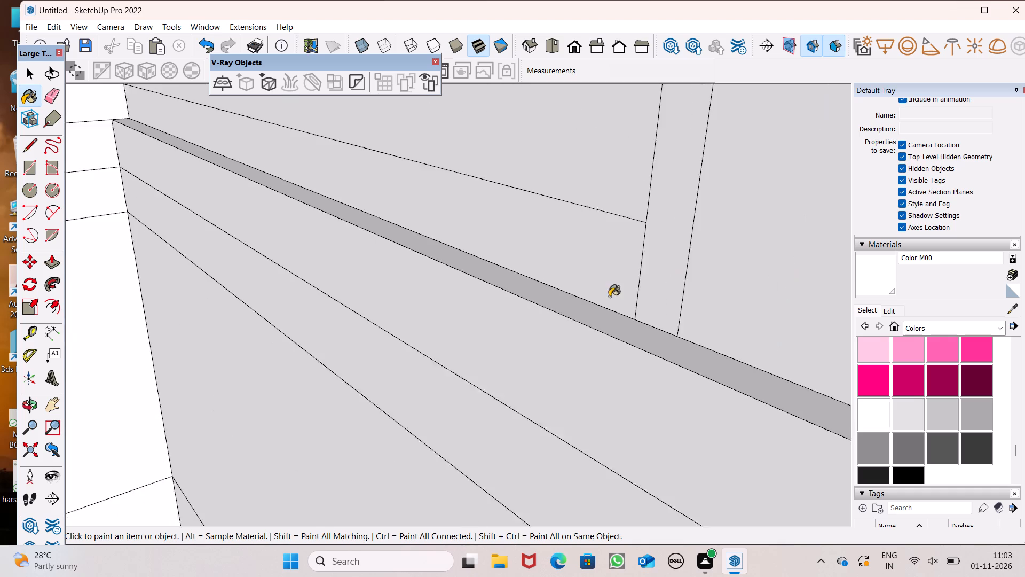
scroll(609, 297, down, 12)
middle_drag(620, 316, 584, 283)
scroll(588, 253, down, 4)
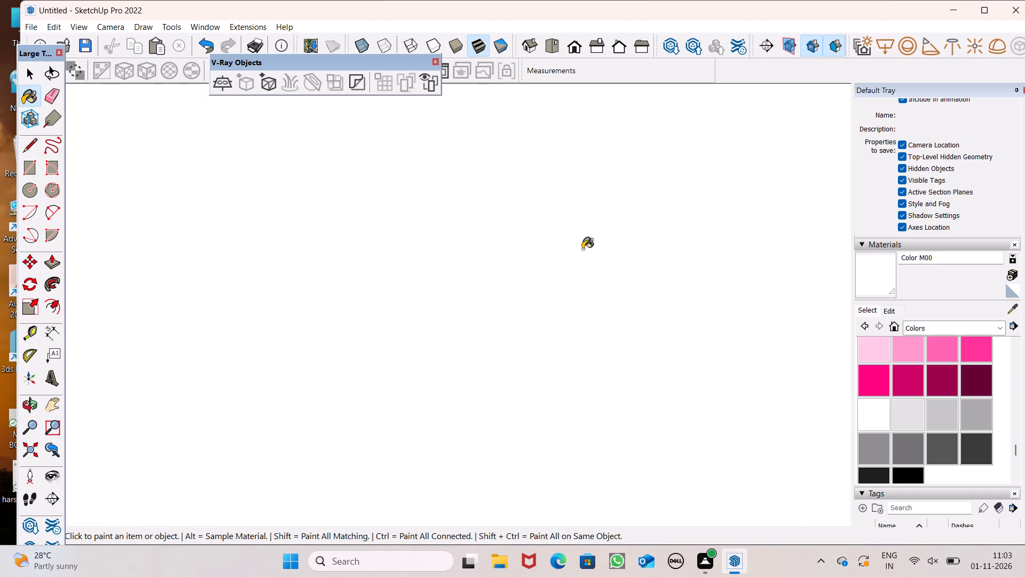
scroll(576, 245, down, 7)
click(570, 44)
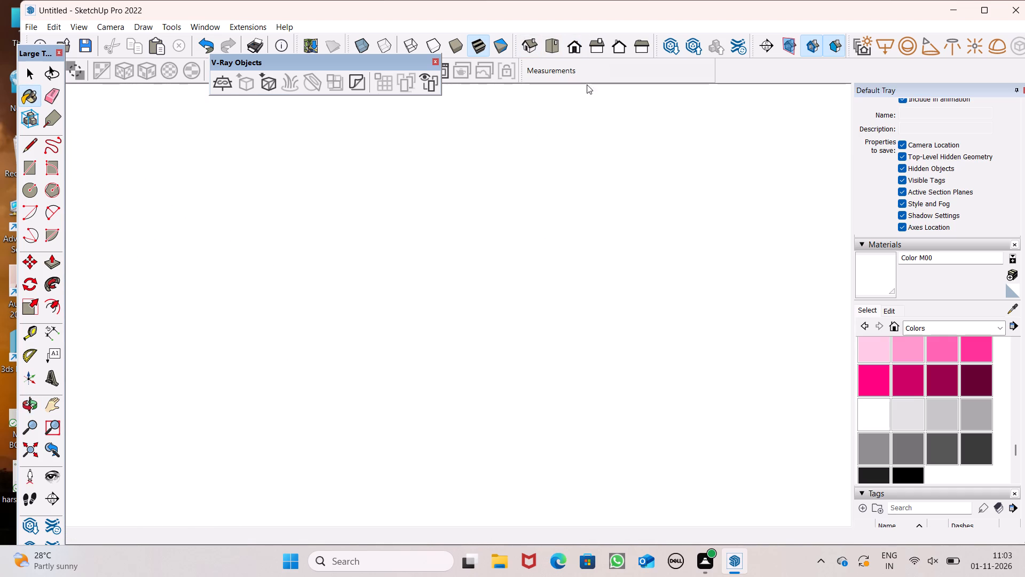
scroll(611, 175, down, 14)
scroll(602, 175, down, 14)
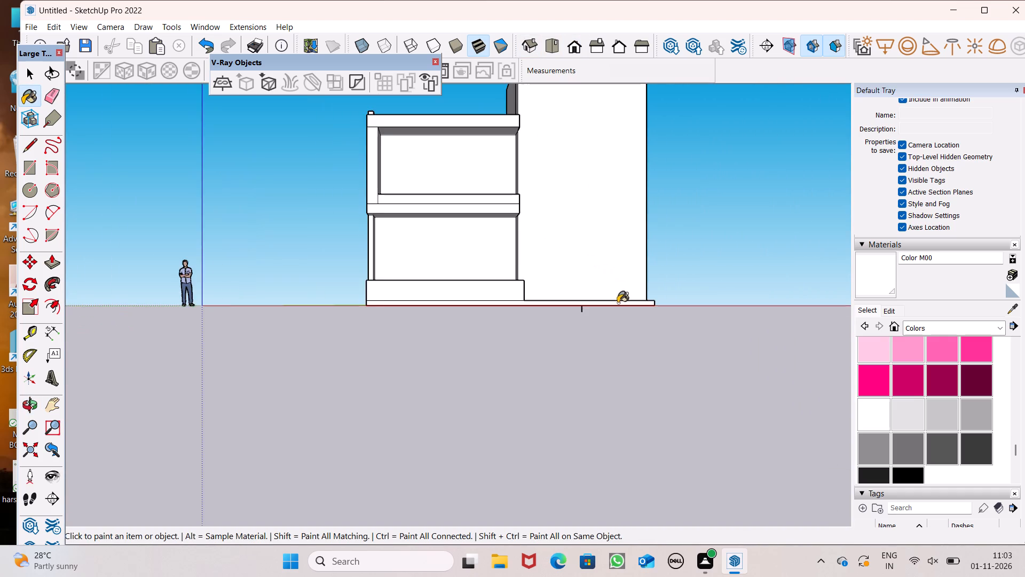
scroll(618, 307, down, 4)
middle_drag(656, 357, 660, 443)
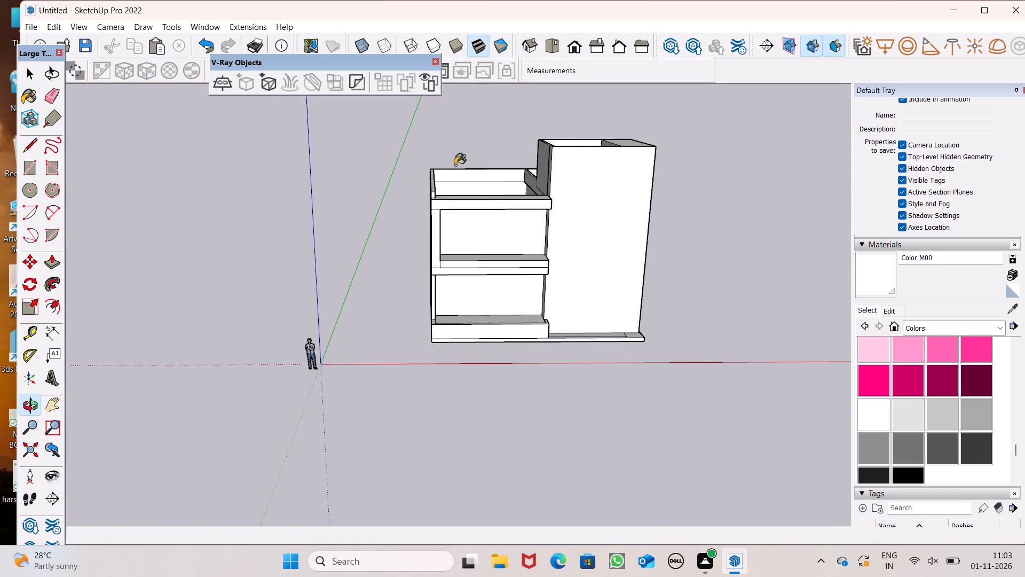
scroll(459, 191, up, 2)
scroll(503, 290, up, 2)
middle_drag(538, 302, 536, 274)
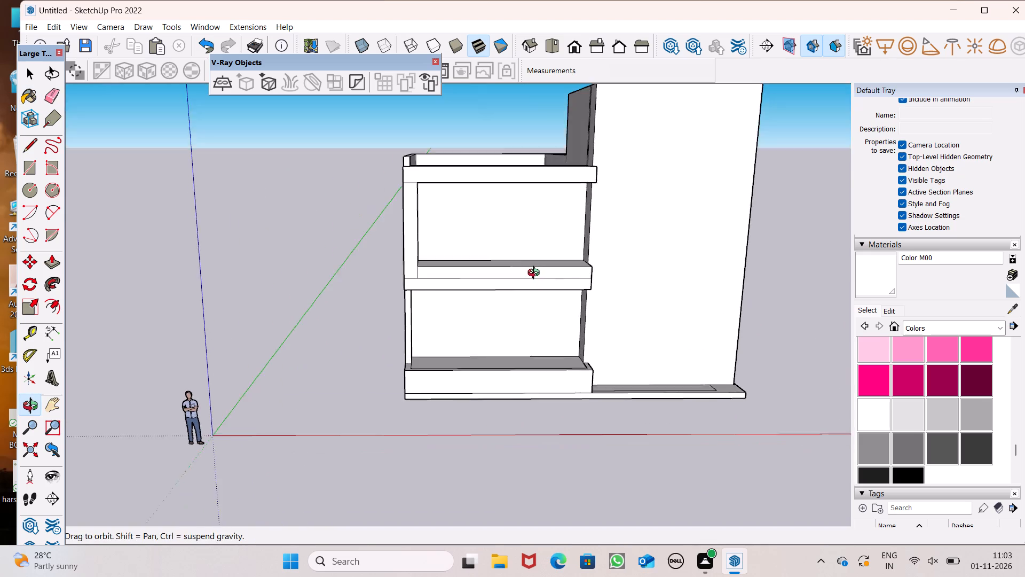
middle_drag(536, 274, 535, 268)
scroll(484, 229, up, 5)
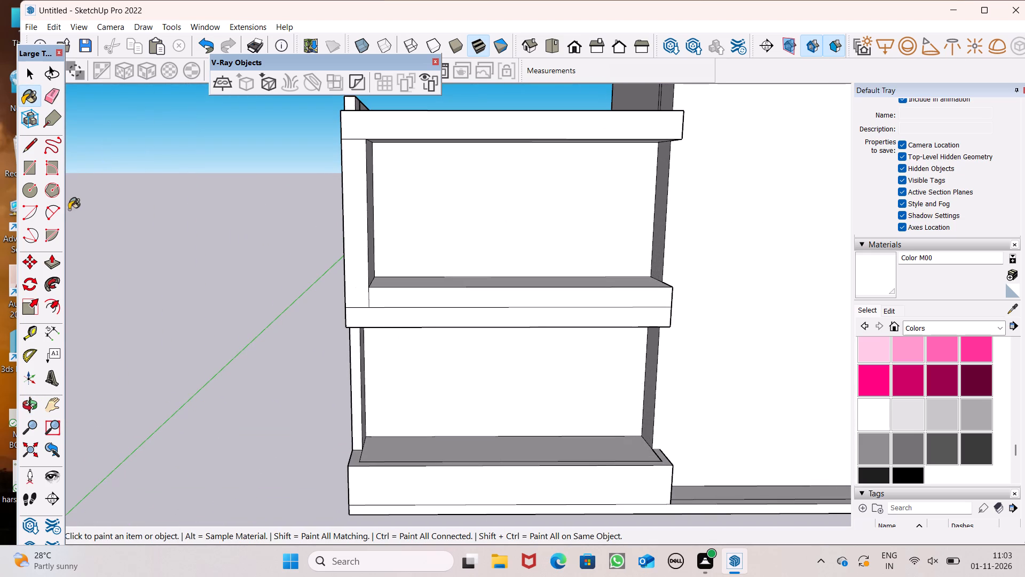
click(26, 171)
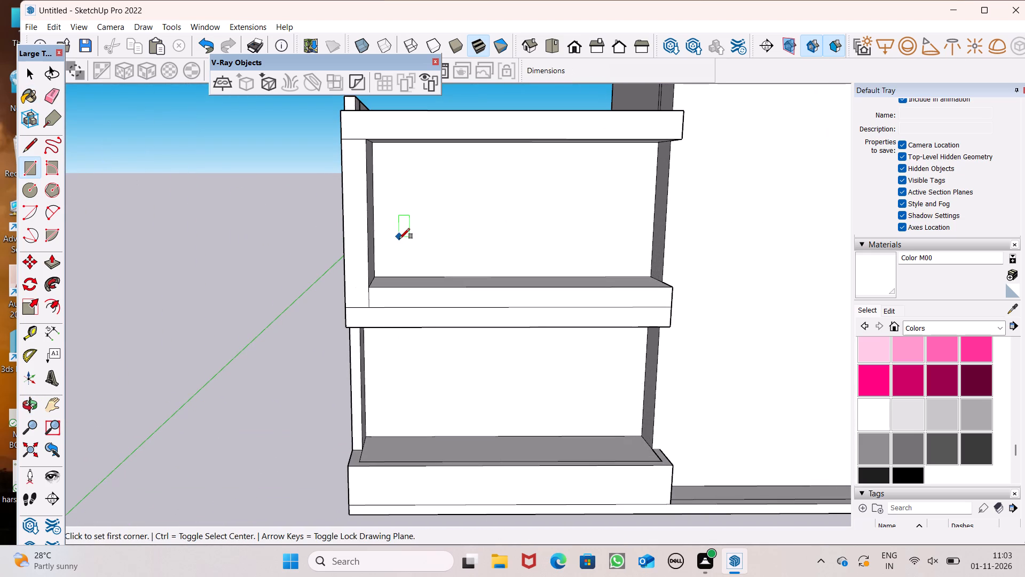
scroll(425, 256, up, 3)
scroll(387, 254, down, 1)
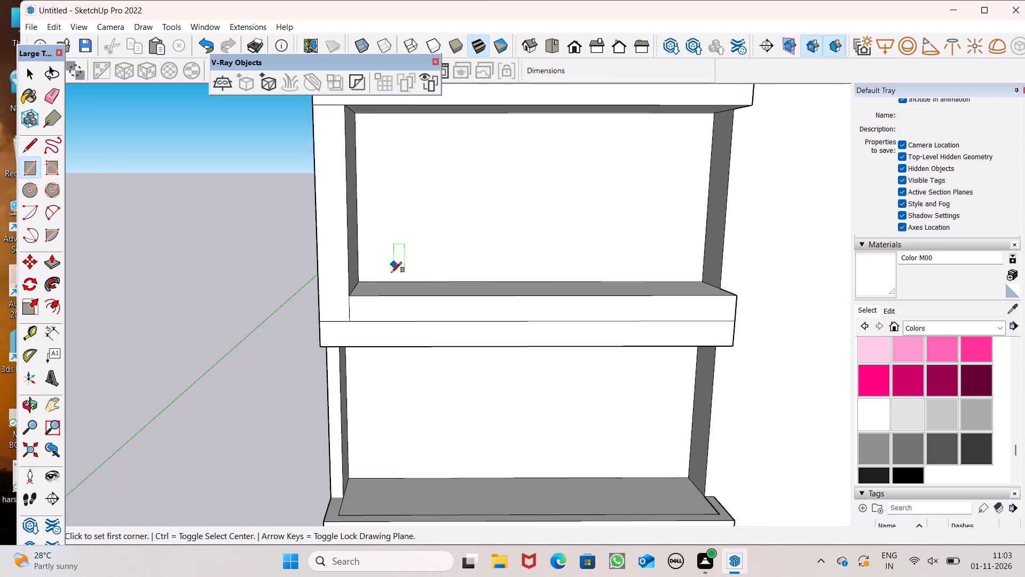
click(391, 280)
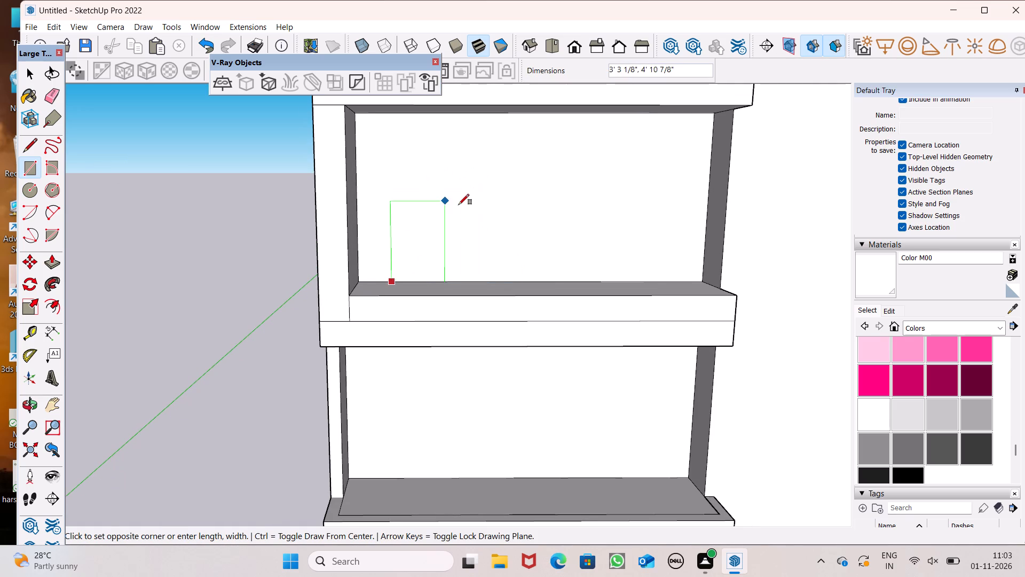
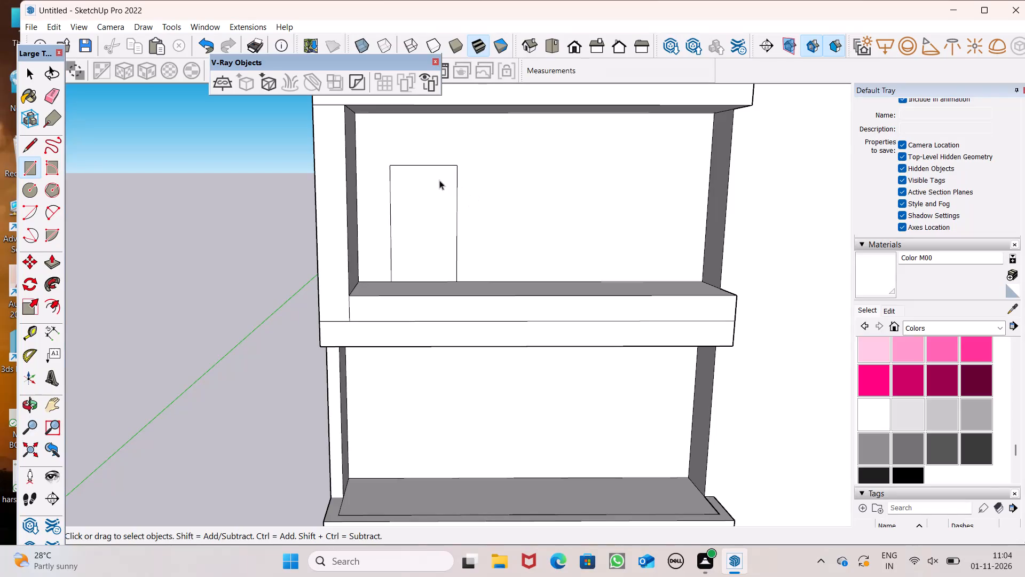
Copy the upper-floor door rectangle straight down about 12' 10" onto the lower-floor back wall.
scroll(274, 239, down, 3)
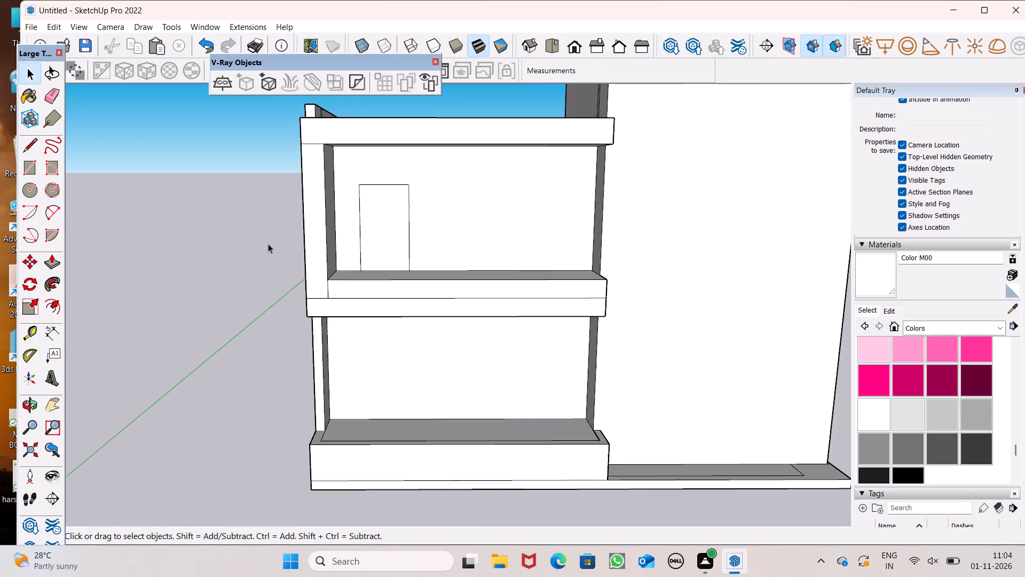
middle_drag(338, 264, 335, 249)
scroll(346, 266, up, 1)
double_click(364, 243)
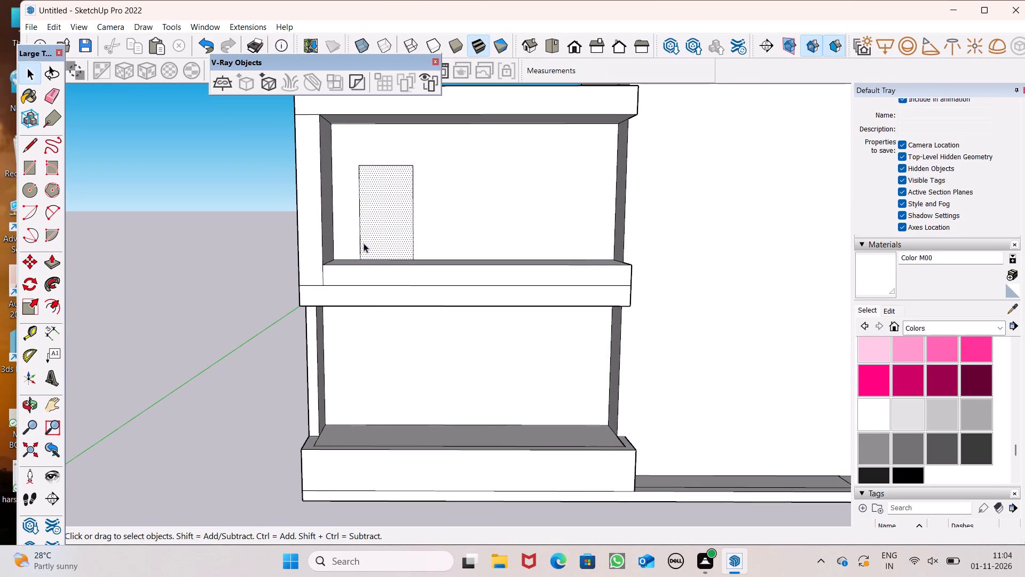
key(m)
key(Return)
drag(388, 233, 388, 236)
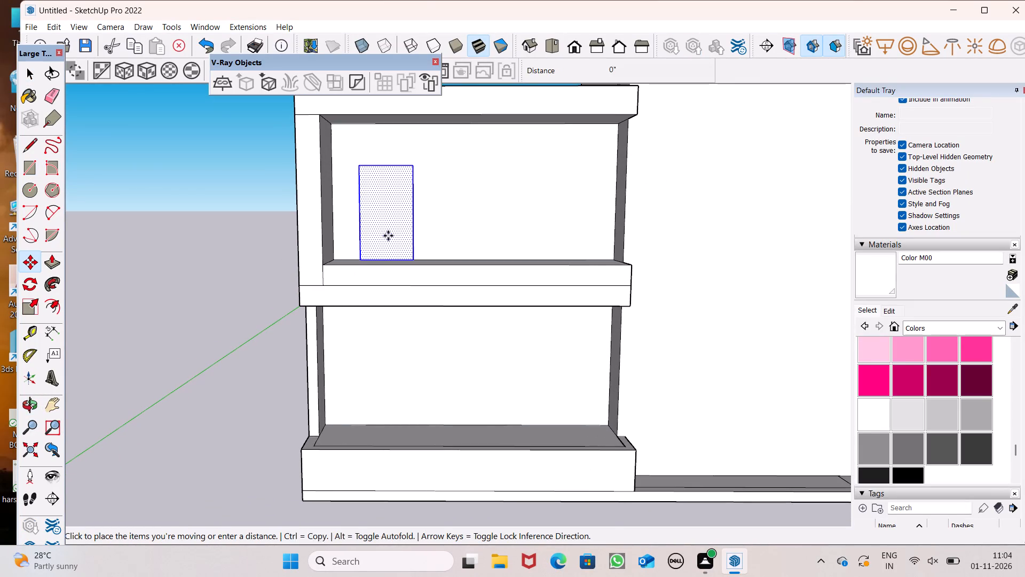
drag(388, 236, 393, 400)
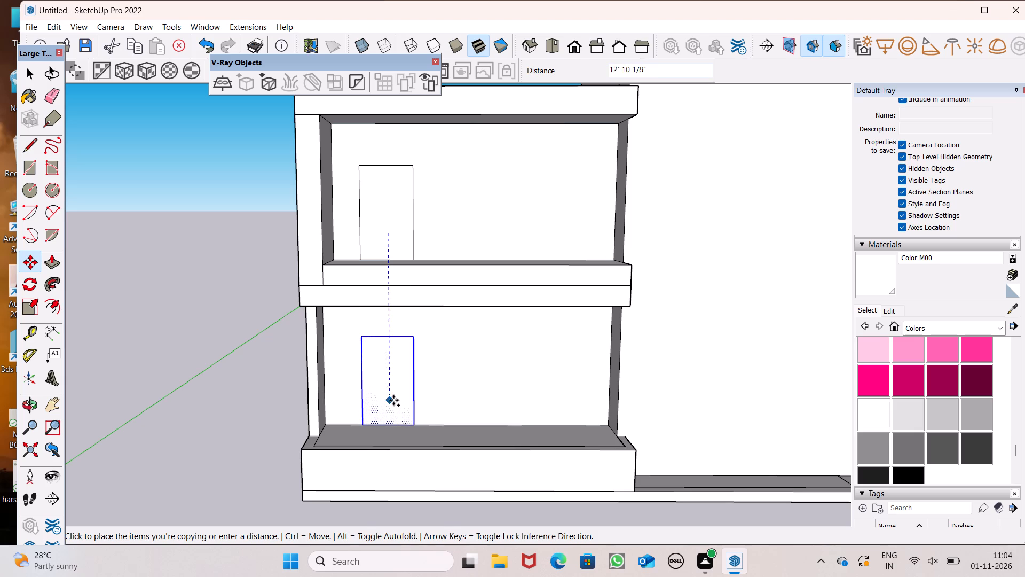
drag(393, 400, 393, 401)
scroll(409, 297, down, 6)
key(space)
click(293, 165)
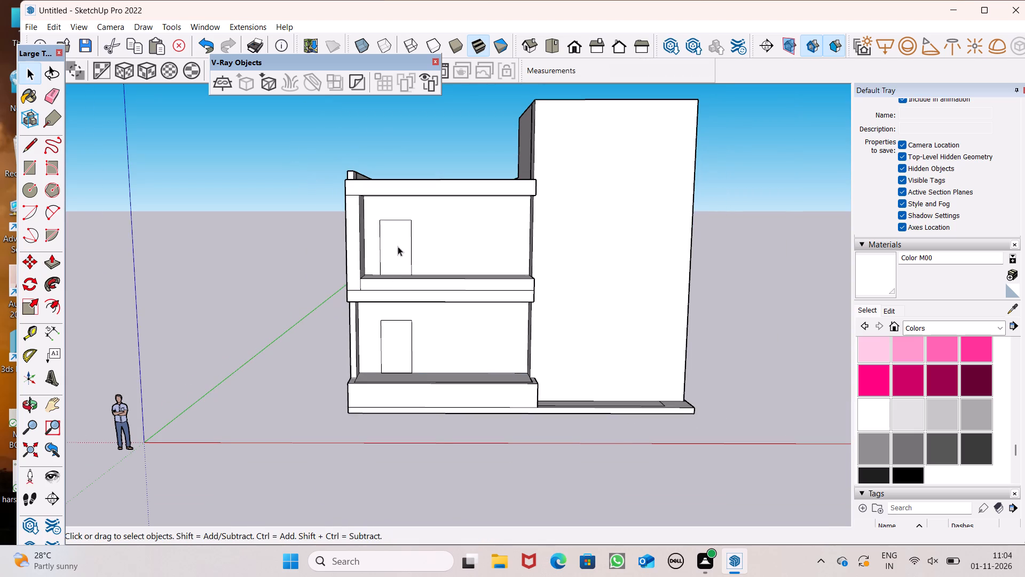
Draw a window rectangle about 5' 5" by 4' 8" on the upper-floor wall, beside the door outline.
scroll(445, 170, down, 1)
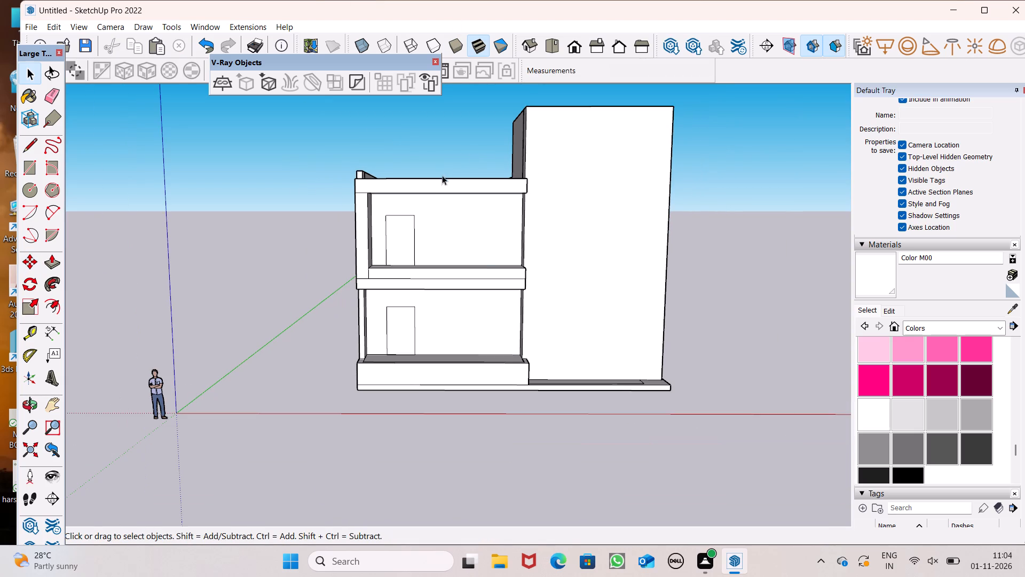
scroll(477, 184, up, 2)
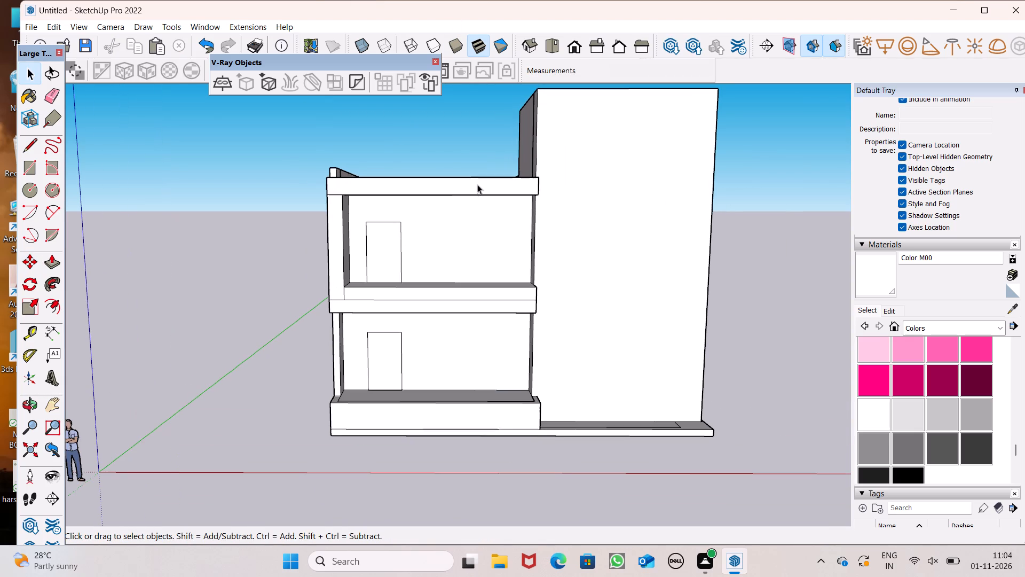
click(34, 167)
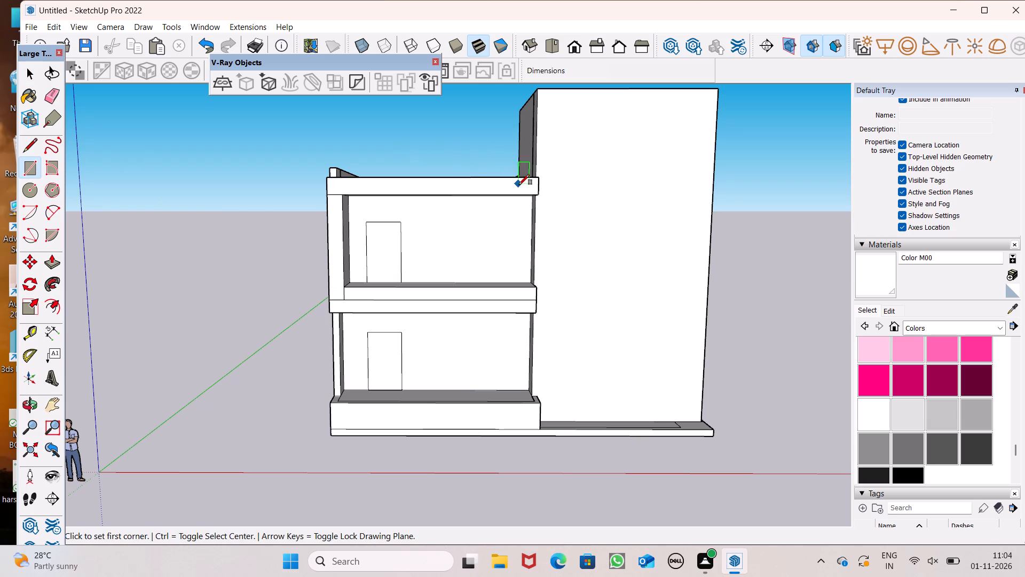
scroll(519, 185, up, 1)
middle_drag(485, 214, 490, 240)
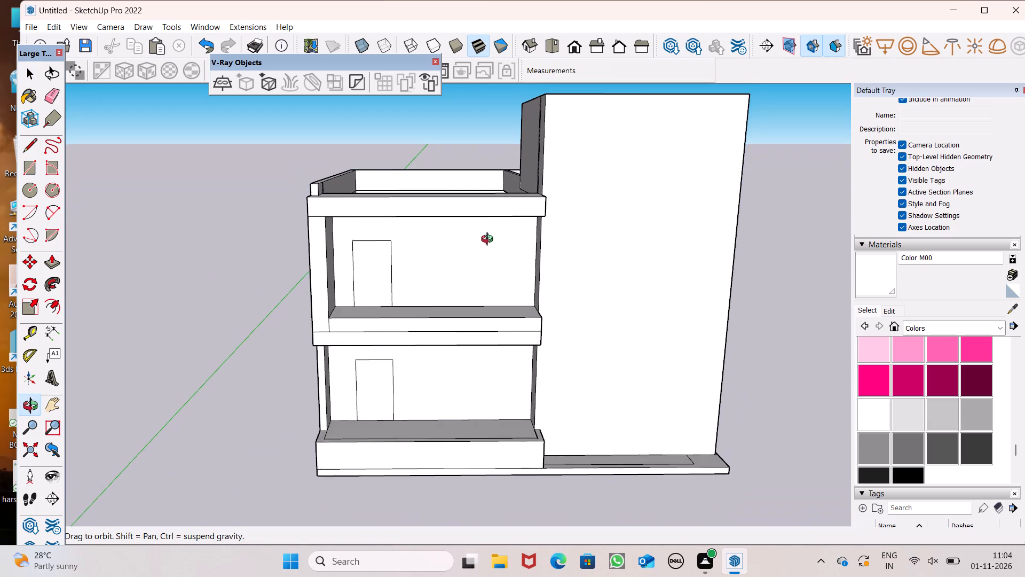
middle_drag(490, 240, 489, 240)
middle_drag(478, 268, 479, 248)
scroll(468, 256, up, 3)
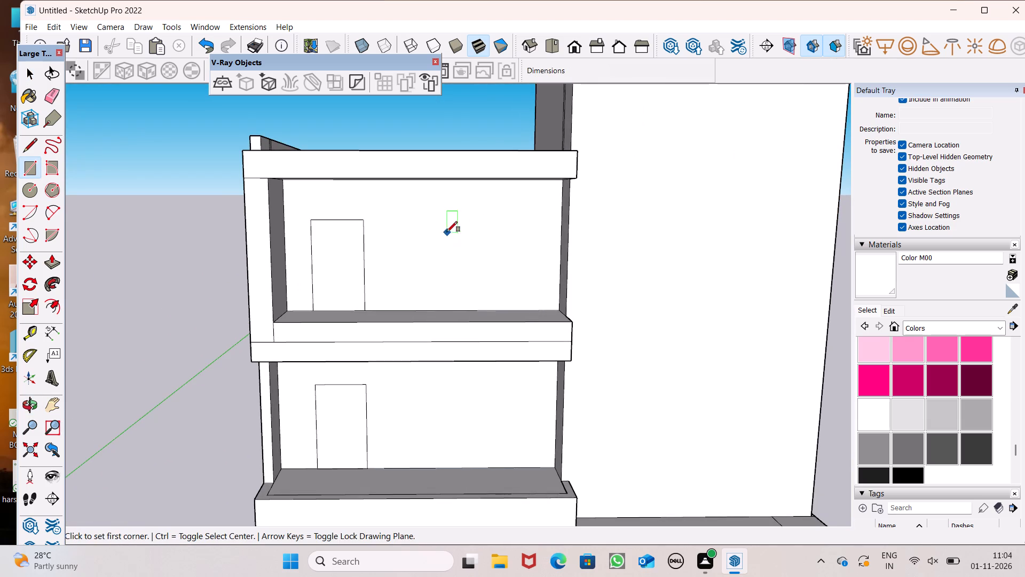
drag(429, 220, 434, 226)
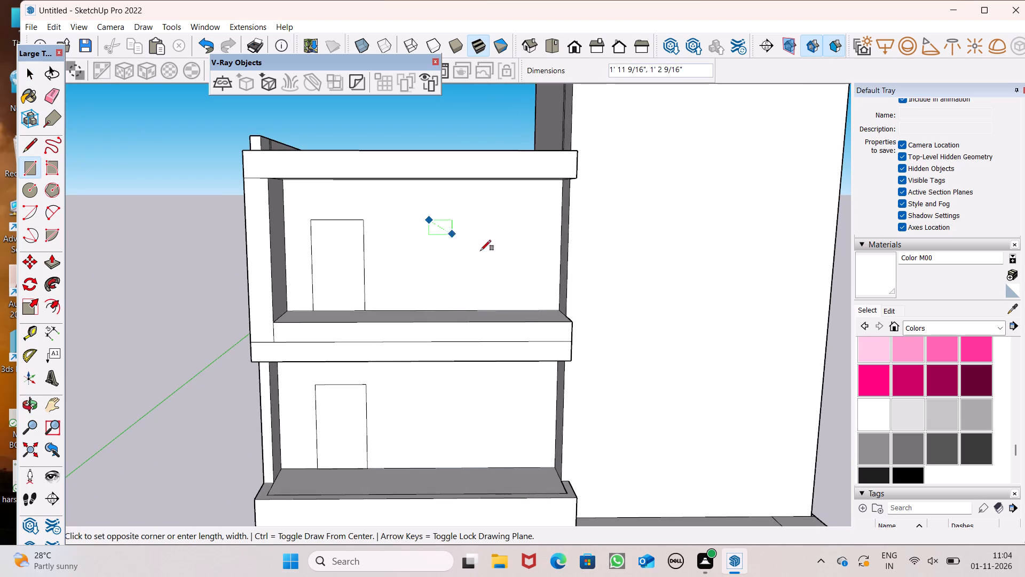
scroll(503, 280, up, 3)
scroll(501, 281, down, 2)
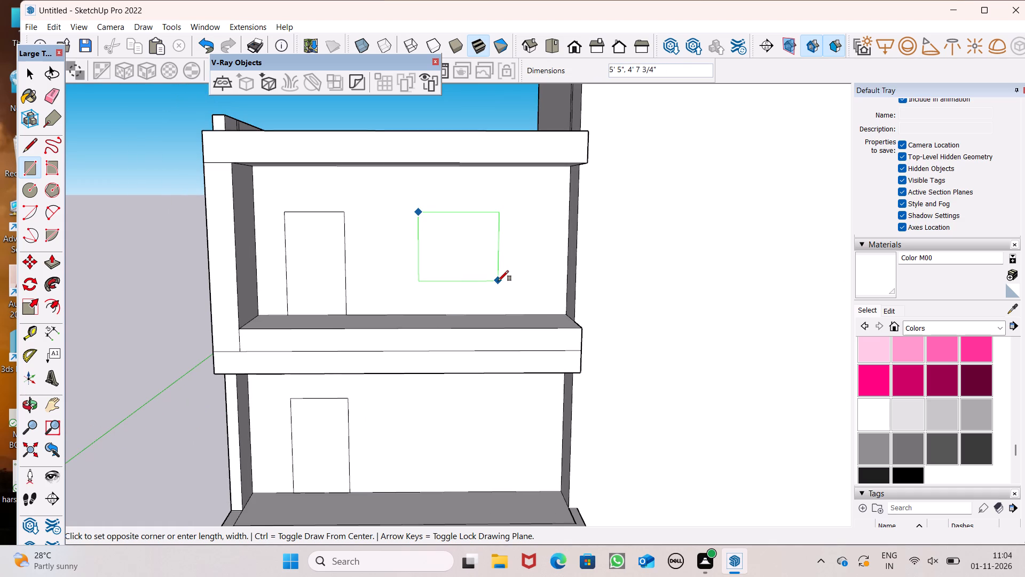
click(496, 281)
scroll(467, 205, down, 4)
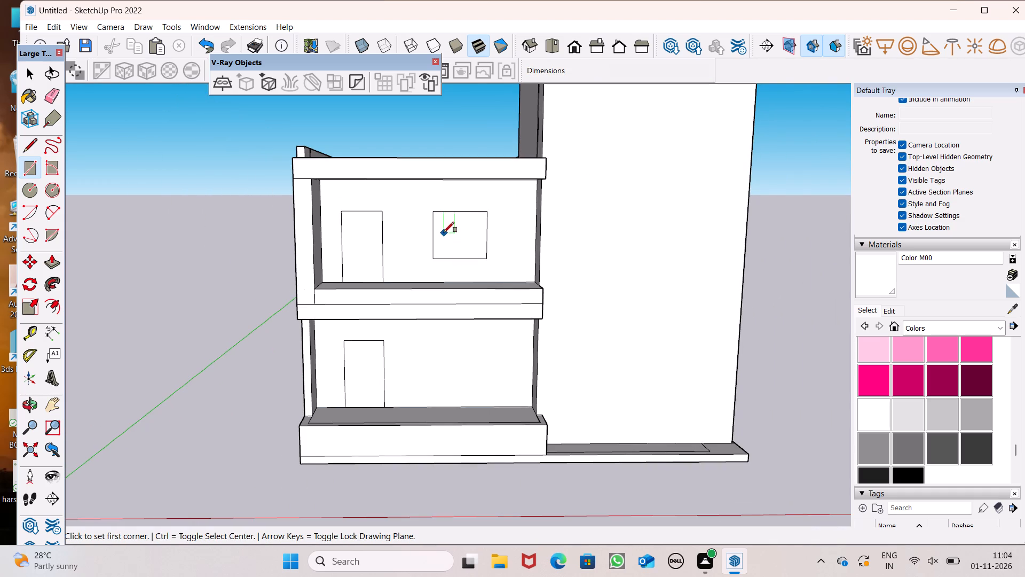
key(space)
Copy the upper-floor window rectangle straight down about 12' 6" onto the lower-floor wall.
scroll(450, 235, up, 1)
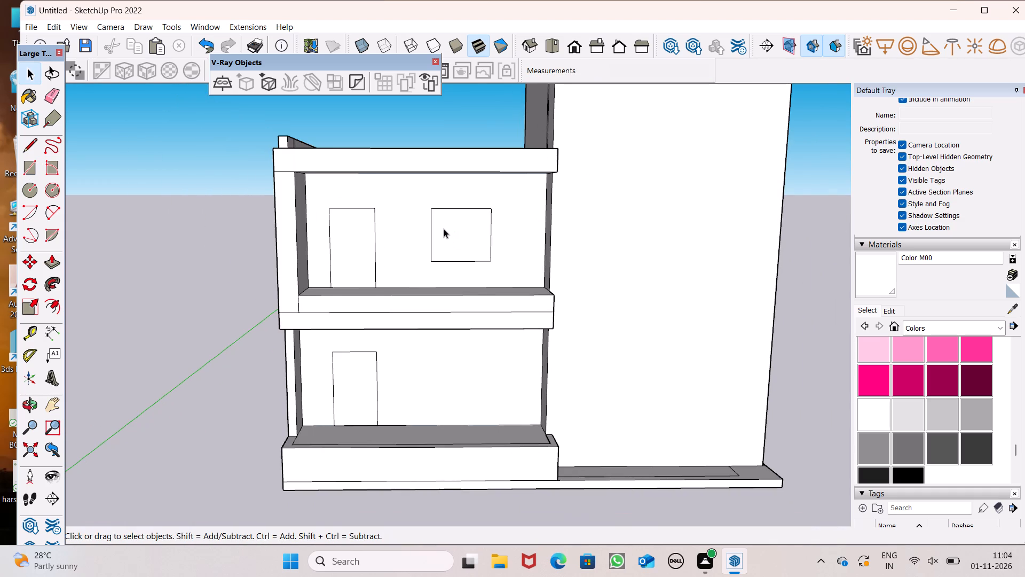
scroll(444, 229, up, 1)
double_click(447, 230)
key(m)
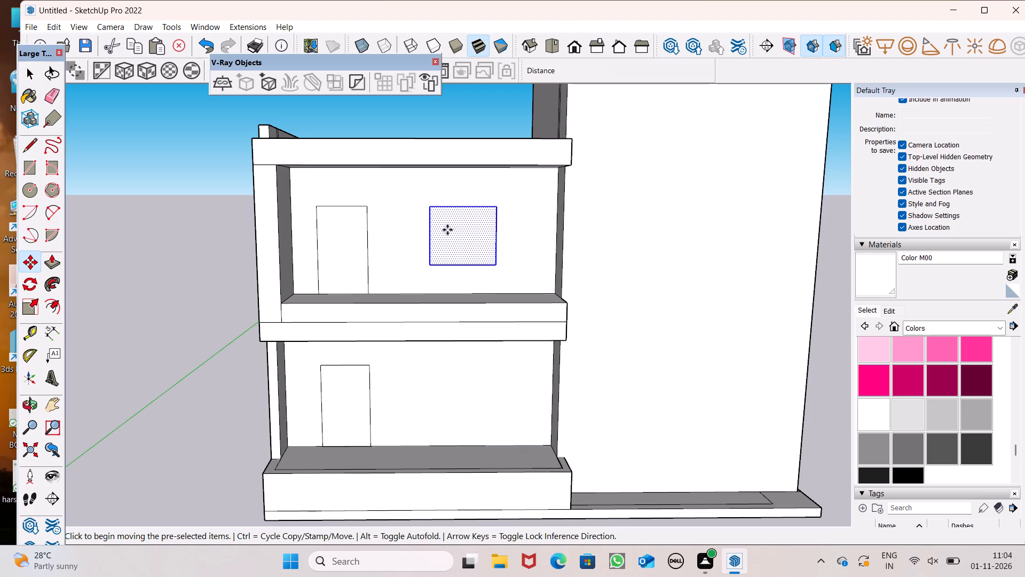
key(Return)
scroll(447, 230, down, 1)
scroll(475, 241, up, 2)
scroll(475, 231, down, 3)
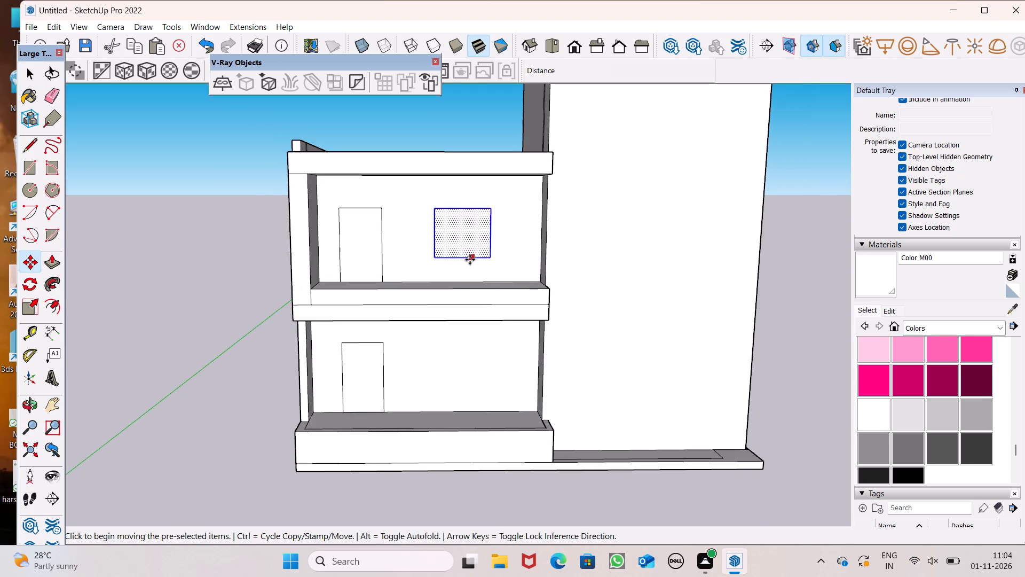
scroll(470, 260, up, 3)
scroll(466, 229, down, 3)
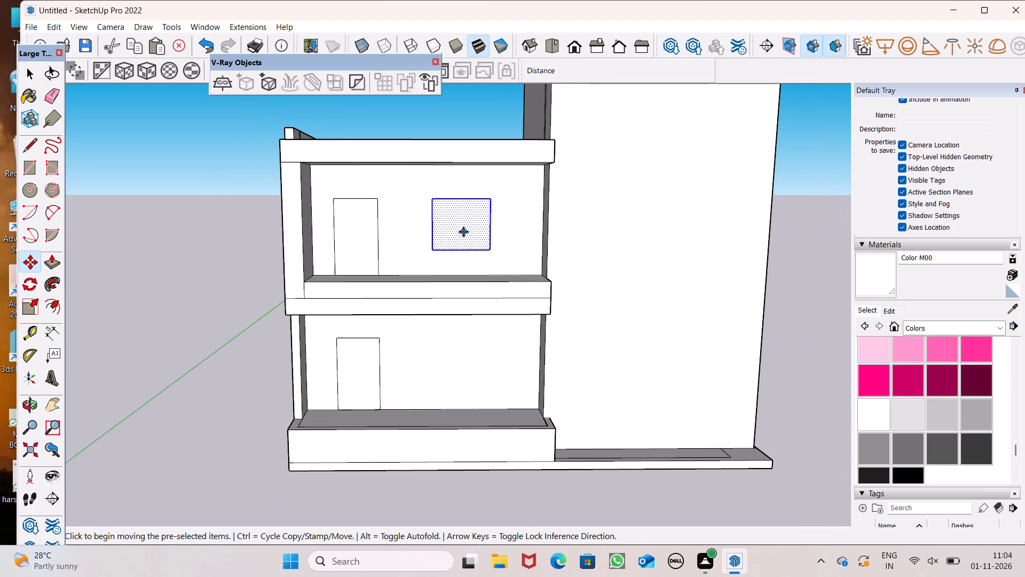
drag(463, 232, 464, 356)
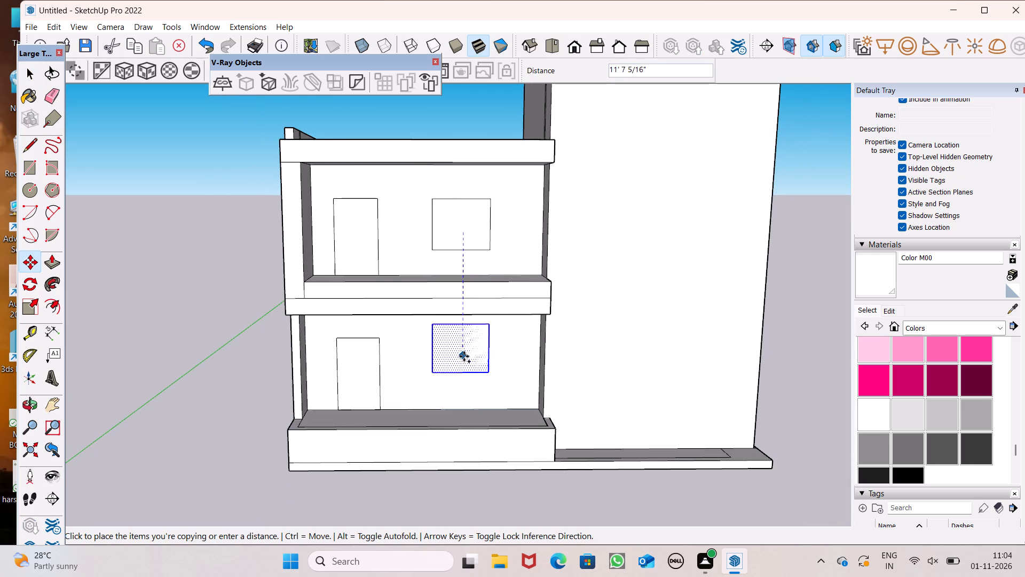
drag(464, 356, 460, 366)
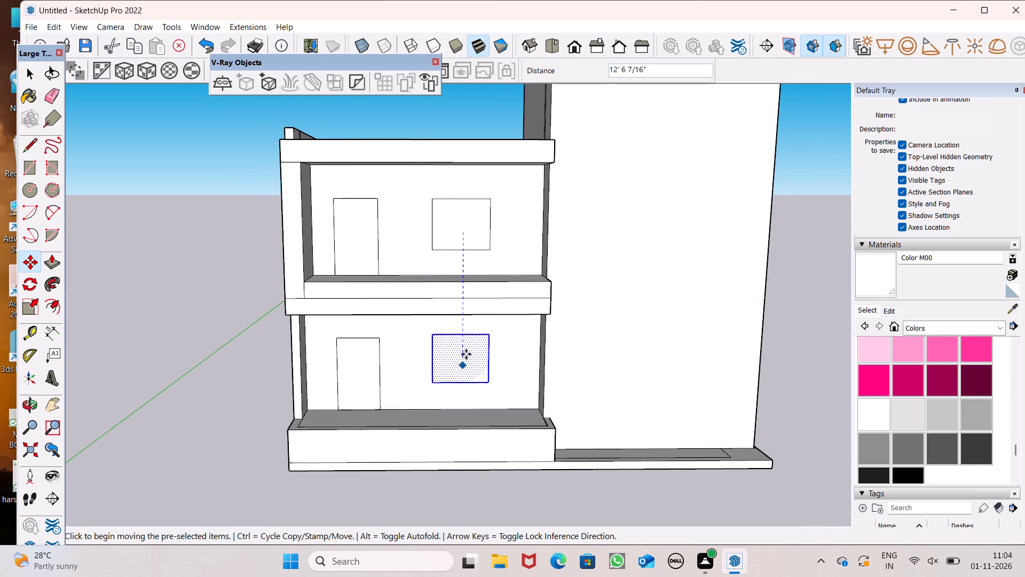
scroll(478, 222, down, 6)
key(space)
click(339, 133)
Examine the size and placement of the door and window outlines on both floors of the facade.
scroll(353, 149, down, 2)
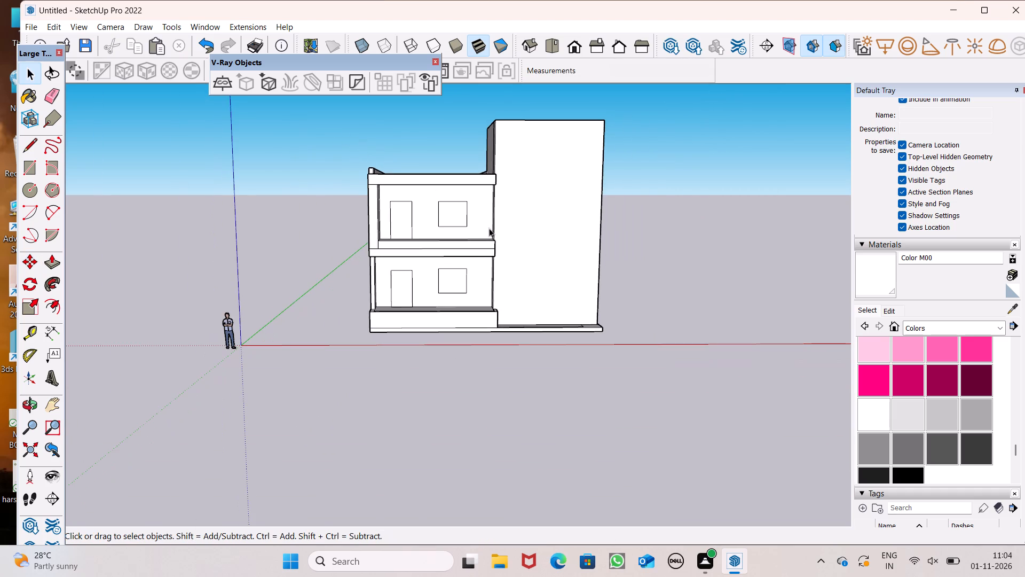
middle_drag(499, 210, 515, 245)
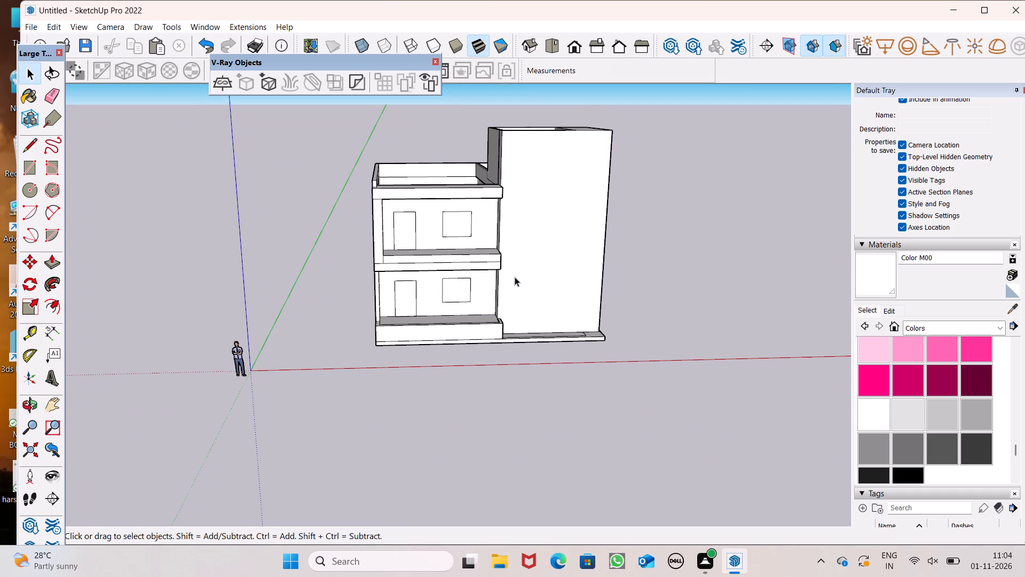
middle_drag(516, 324, 502, 279)
scroll(503, 280, up, 2)
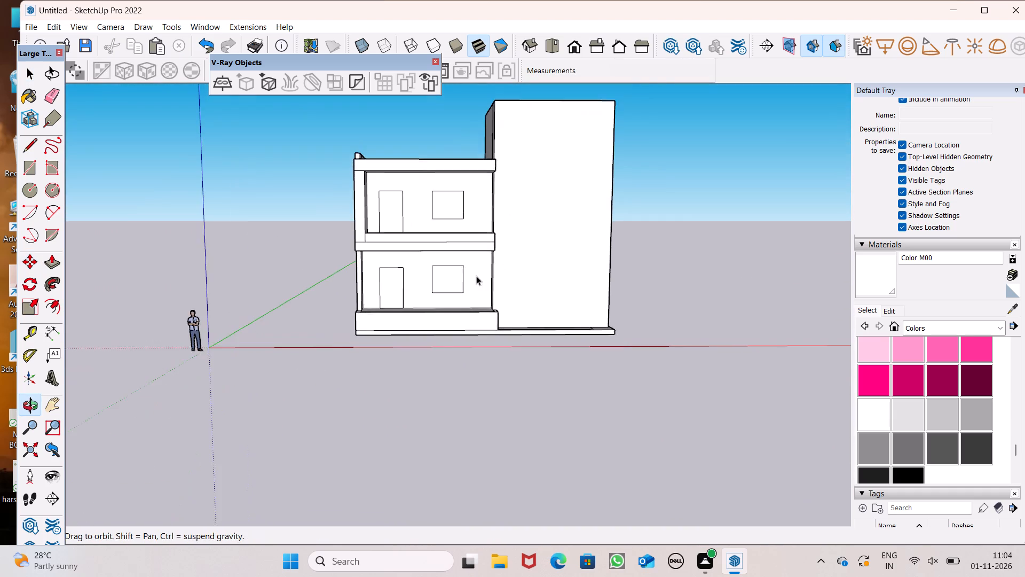
scroll(476, 276, up, 2)
scroll(478, 256, down, 2)
middle_click(479, 255)
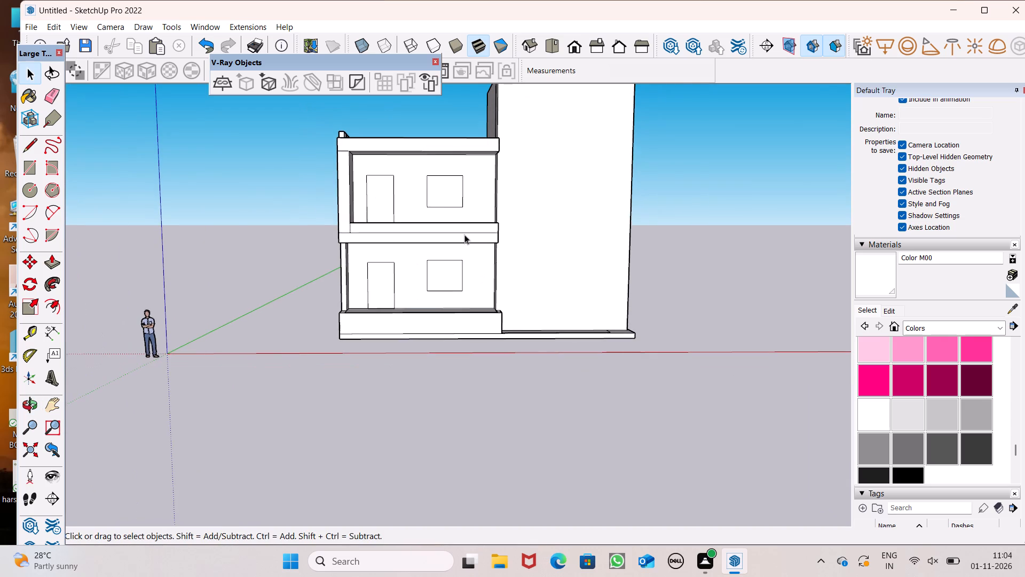
scroll(459, 224, up, 2)
scroll(409, 199, down, 2)
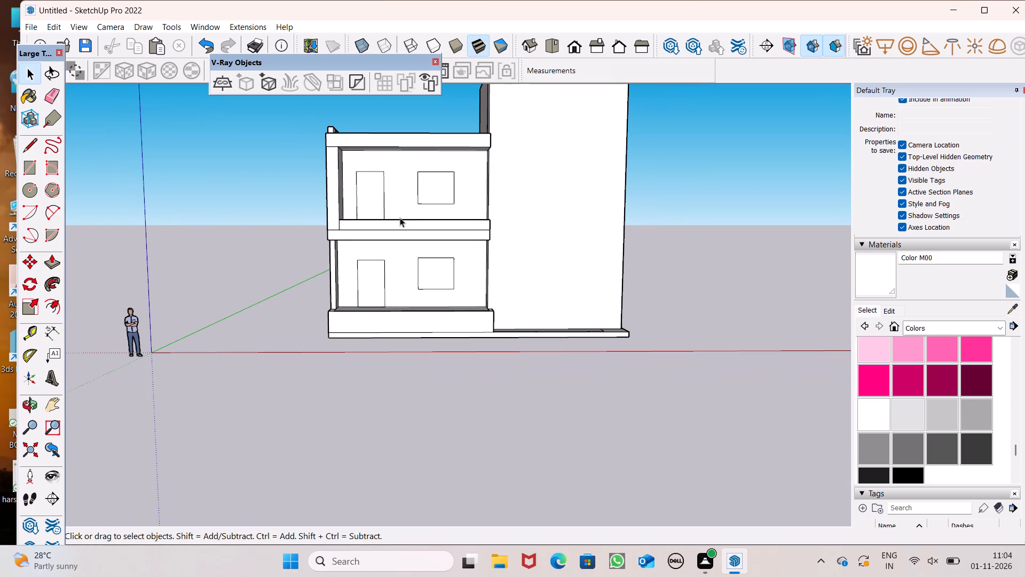
scroll(400, 193, up, 2)
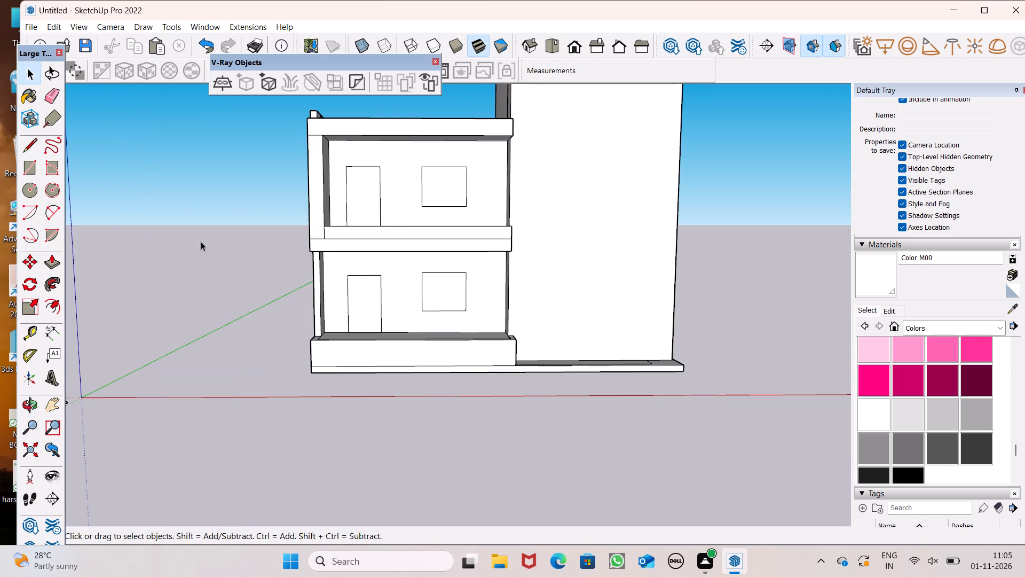
middle_drag(390, 224, 389, 245)
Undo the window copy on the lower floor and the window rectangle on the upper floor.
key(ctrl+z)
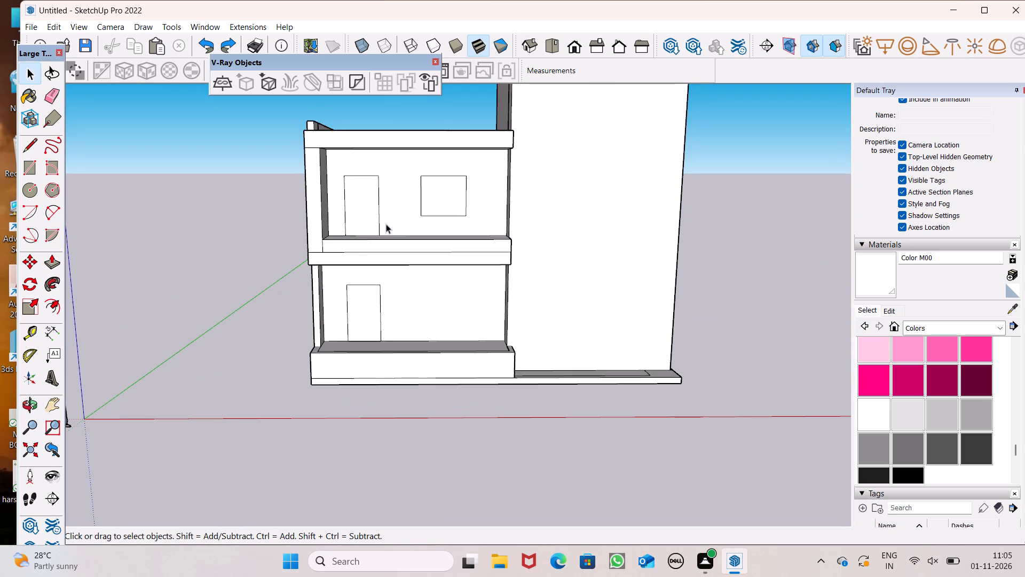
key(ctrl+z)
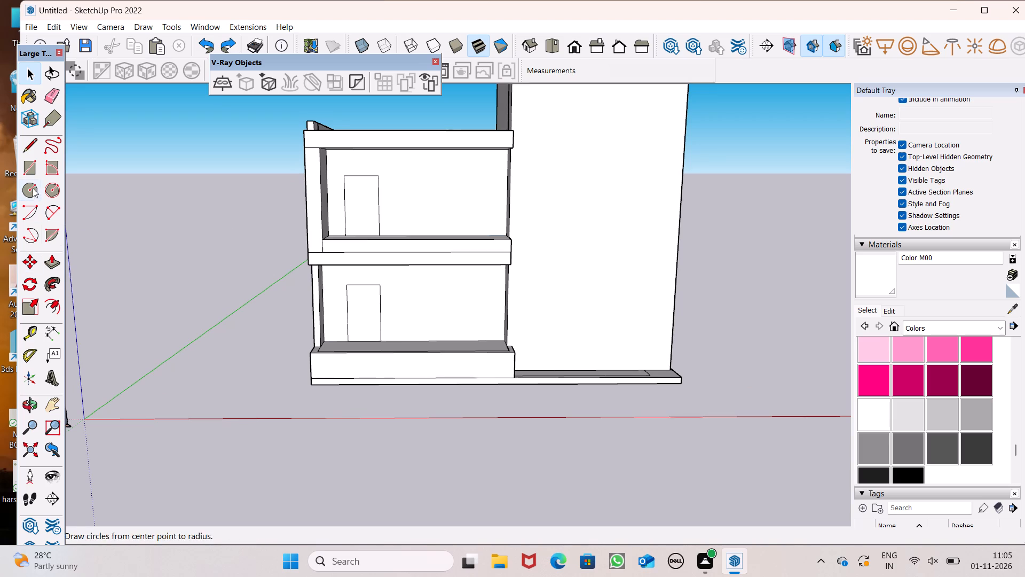
Draw a window rectangle about 6' 4" by 6' 4" on the upper-floor wall, beside the door outline.
click(31, 165)
scroll(367, 221, down, 1)
scroll(405, 200, up, 4)
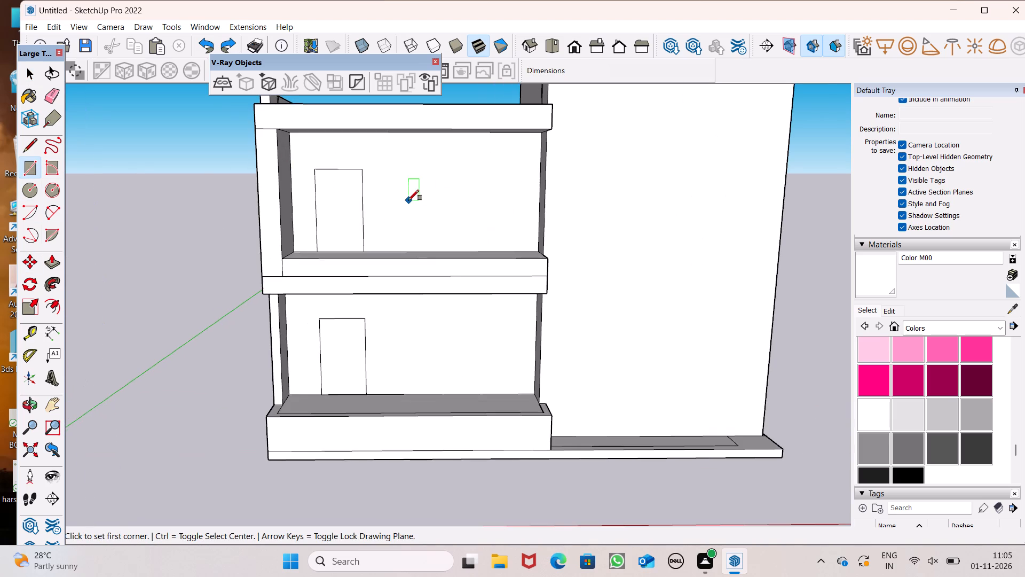
scroll(454, 204, up, 3)
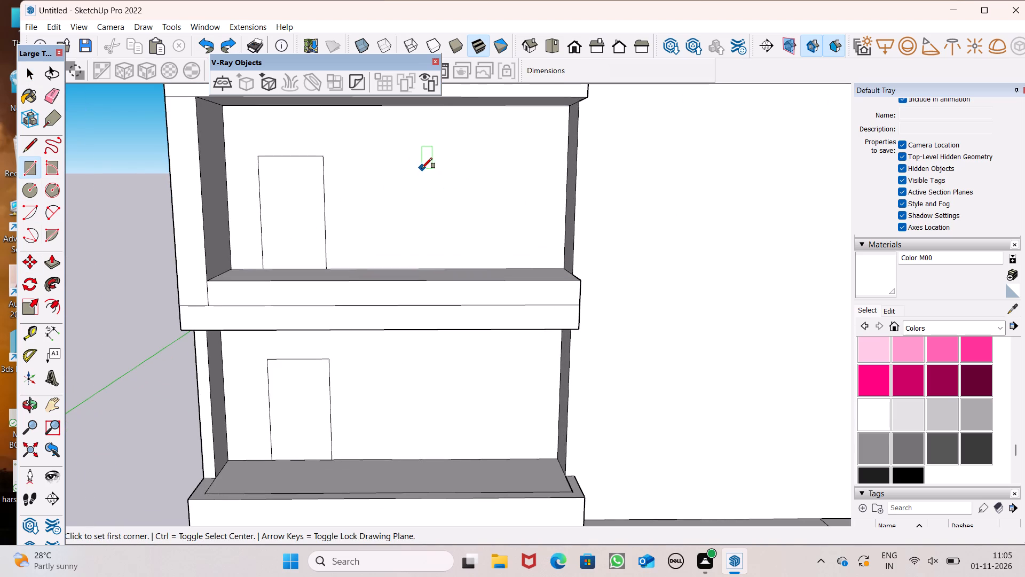
click(412, 158)
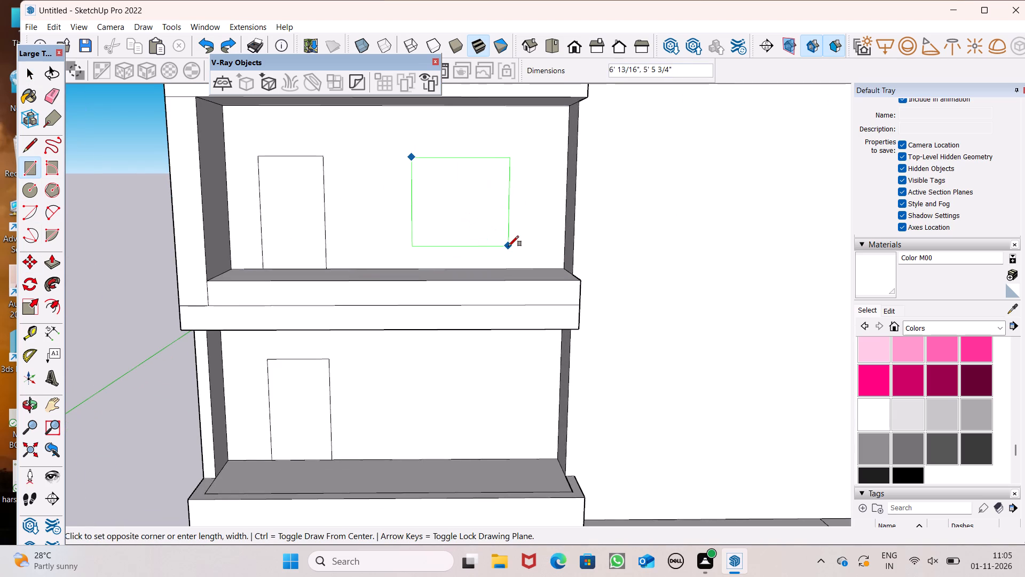
scroll(510, 246, up, 3)
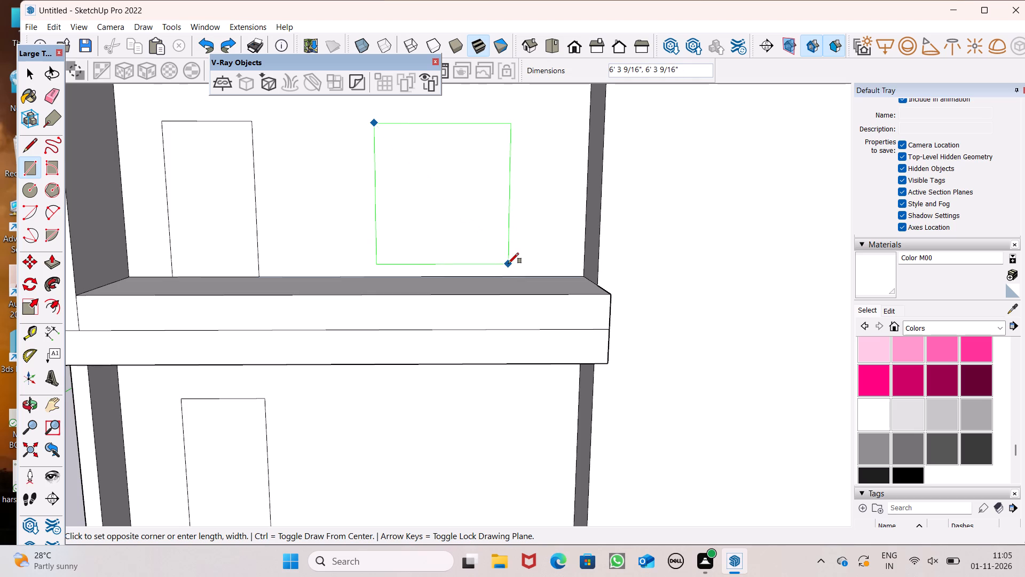
click(508, 266)
scroll(454, 194, down, 6)
key(space)
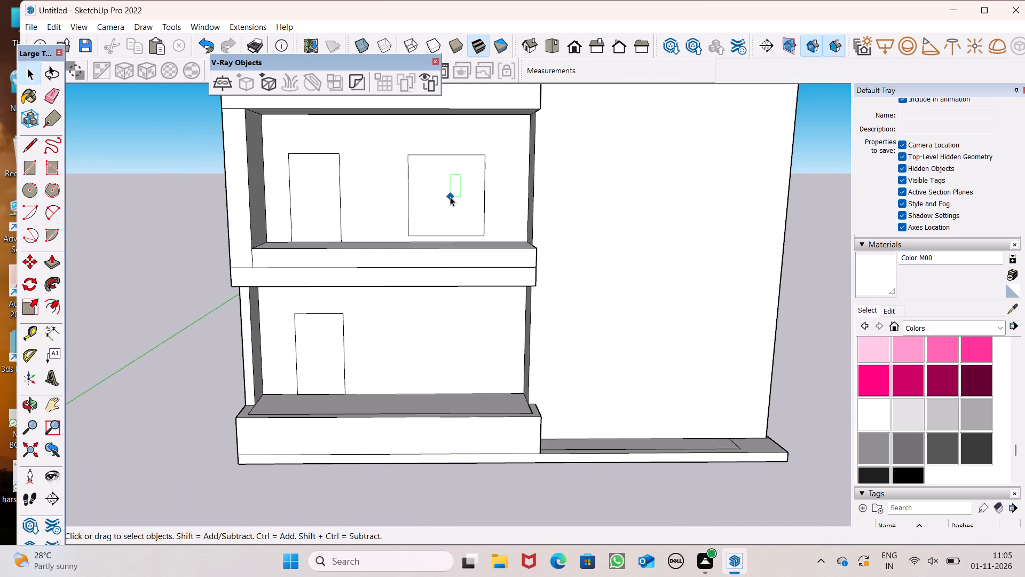
Copy the upper-floor window rectangle straight down onto the lower-floor wall beside the door outline.
double_click(450, 197)
scroll(449, 199, down, 5)
key(m)
key(Return)
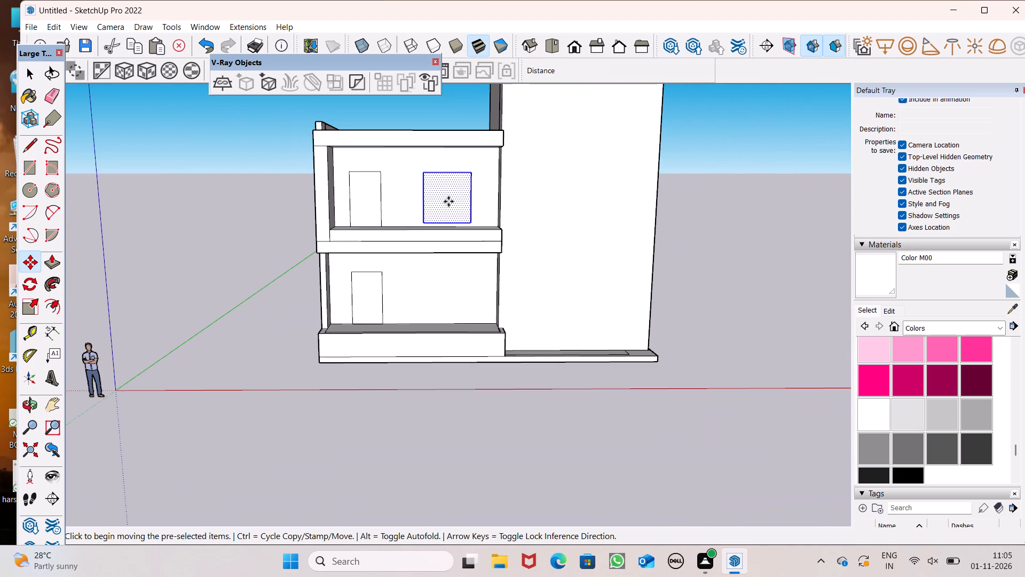
scroll(433, 212, up, 5)
drag(437, 212, 431, 291)
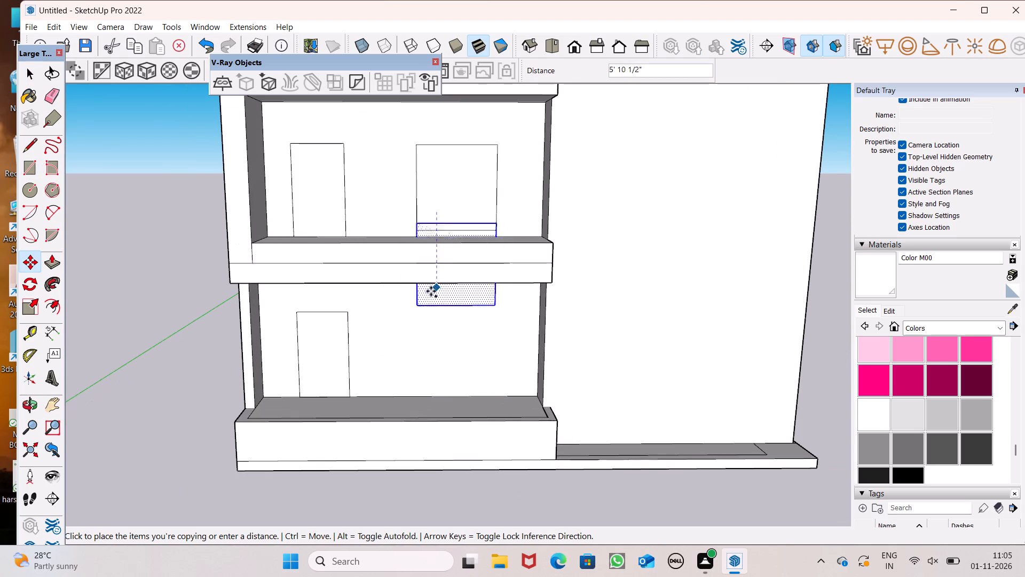
drag(431, 291, 436, 373)
scroll(444, 236, down, 8)
key(space)
click(297, 143)
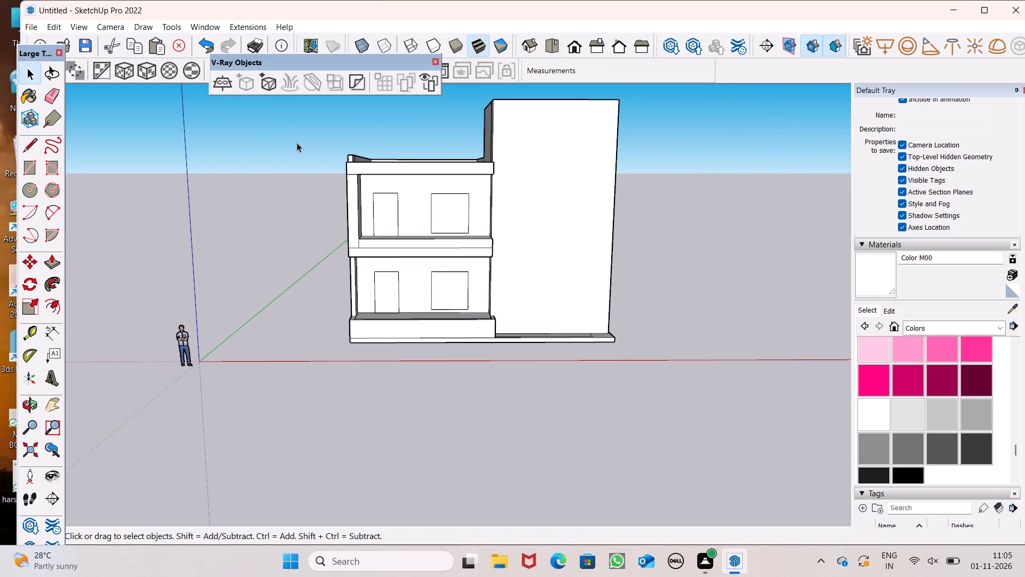
Examine the house front with its door and window outlines on both floors.
scroll(297, 143, down, 2)
scroll(445, 158, down, 2)
scroll(517, 173, down, 3)
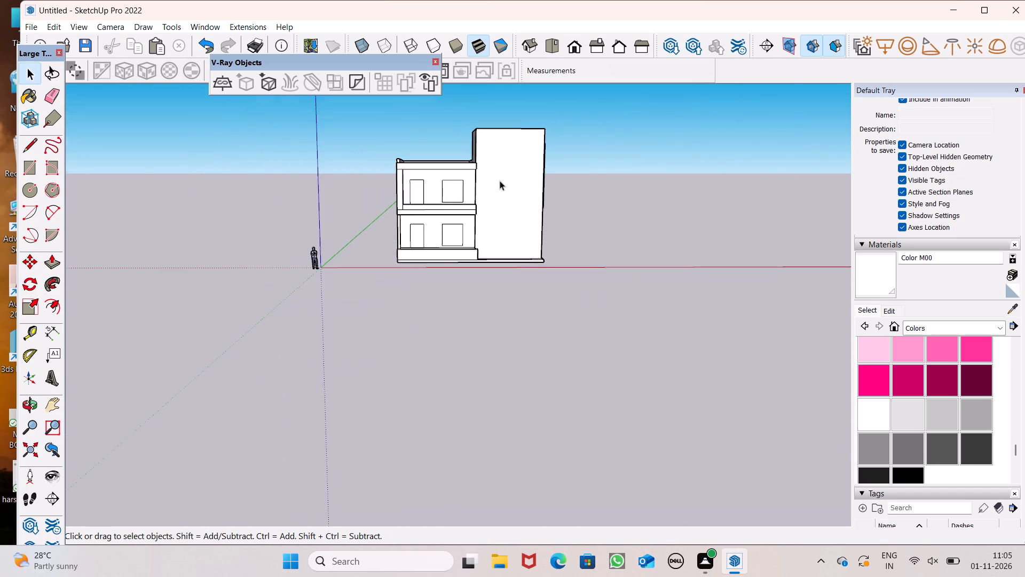
middle_drag(498, 182, 501, 237)
scroll(468, 222, up, 7)
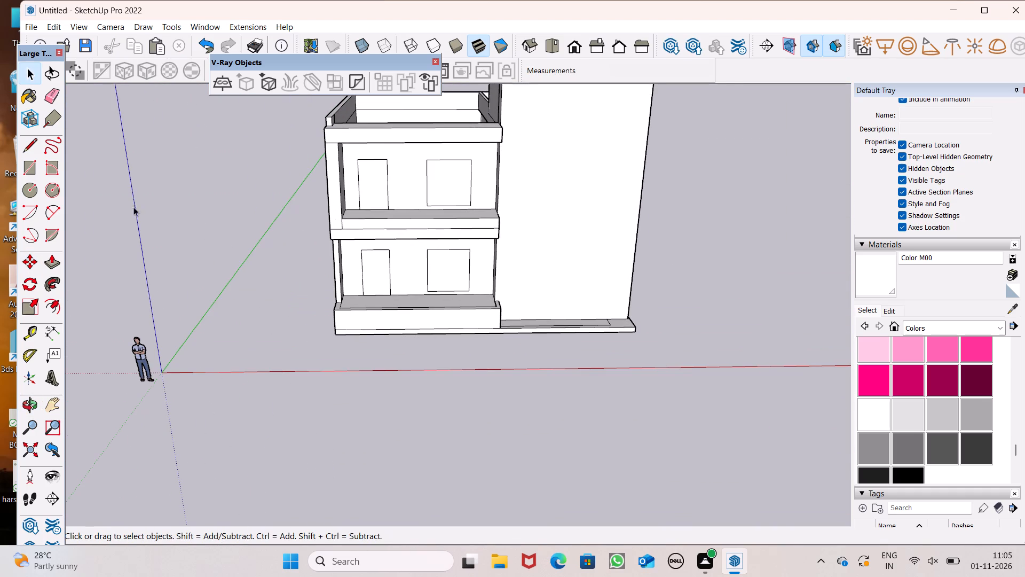
drag(51, 262, 73, 255)
scroll(452, 149, down, 3)
middle_drag(464, 184, 463, 157)
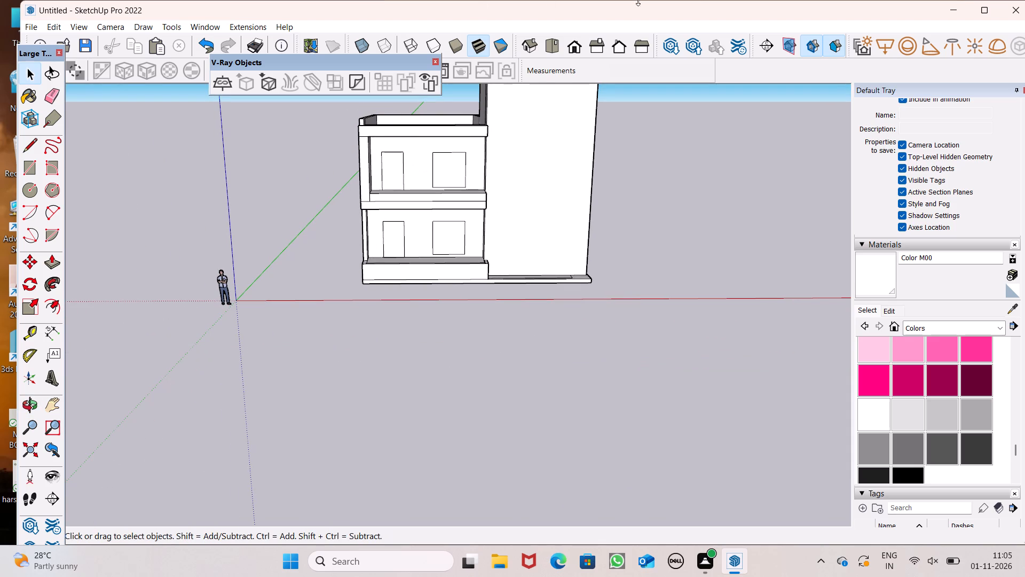
scroll(786, 117, down, 2)
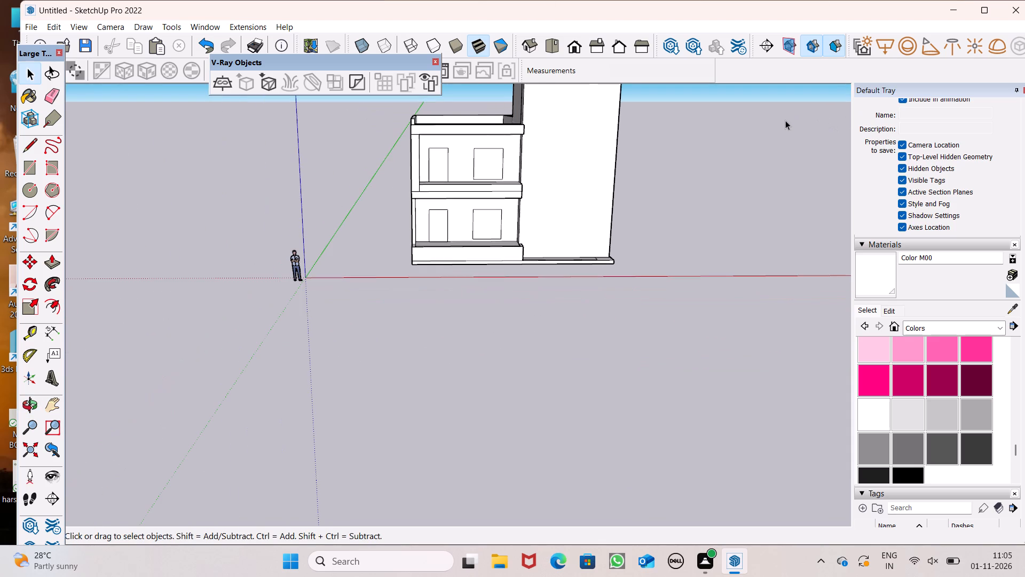
scroll(770, 165, down, 3)
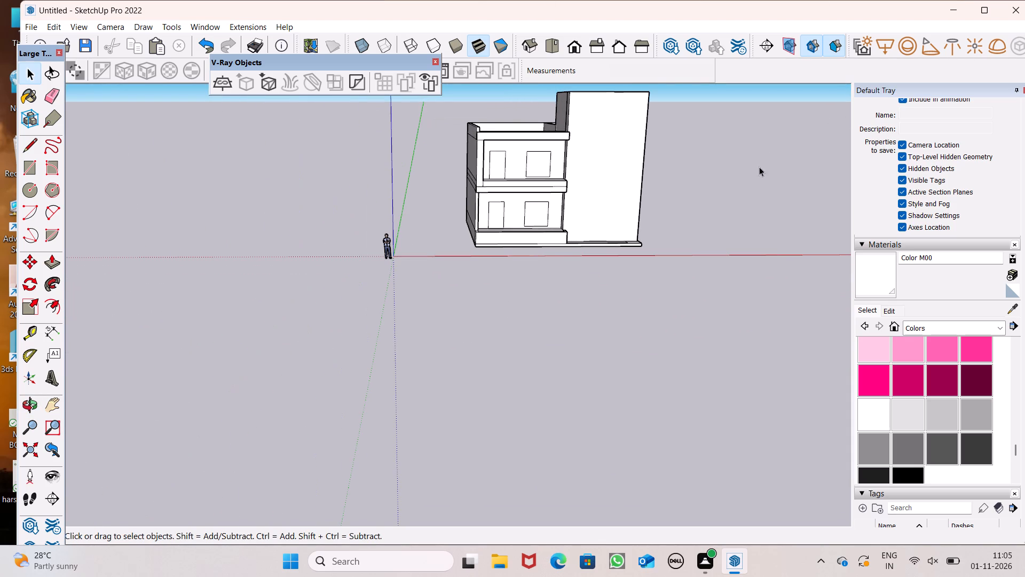
scroll(551, 150, up, 7)
scroll(582, 153, down, 5)
middle_drag(613, 213, 584, 242)
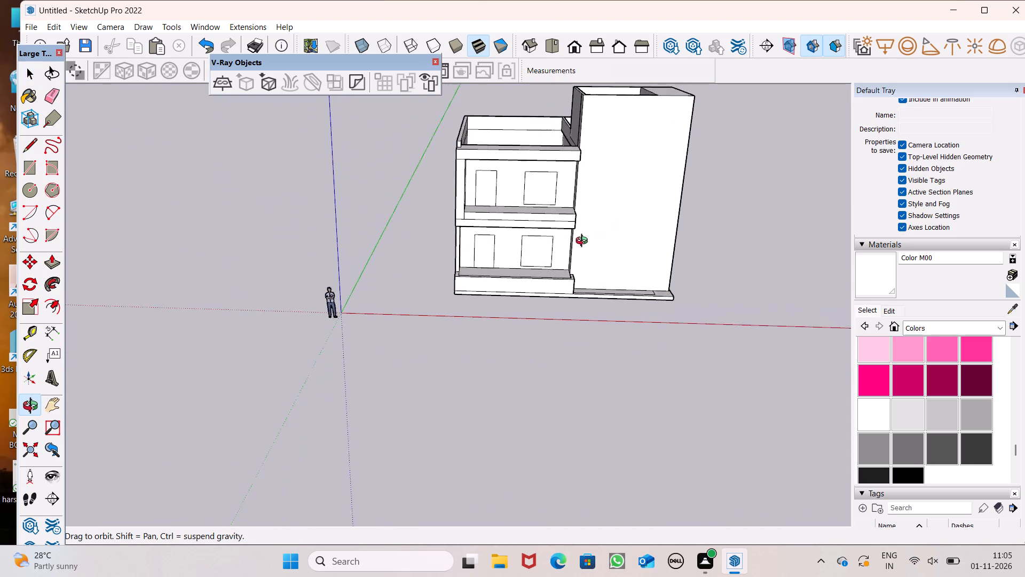
middle_drag(584, 242, 582, 235)
scroll(468, 201, up, 5)
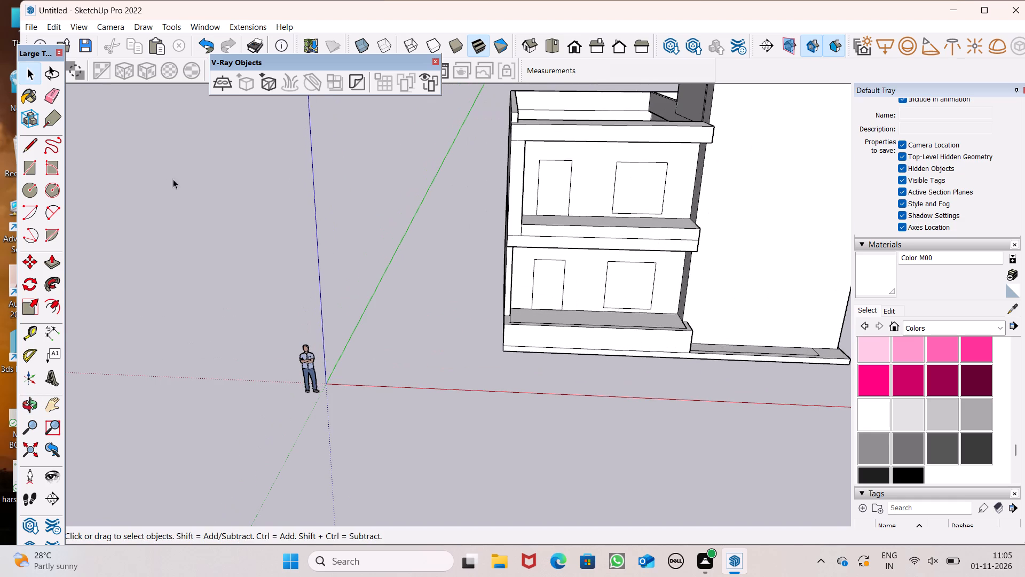
Push the upper-floor door outline 6" inward with Push/Pull to cut the doorway through the wall.
drag(151, 216, 97, 463)
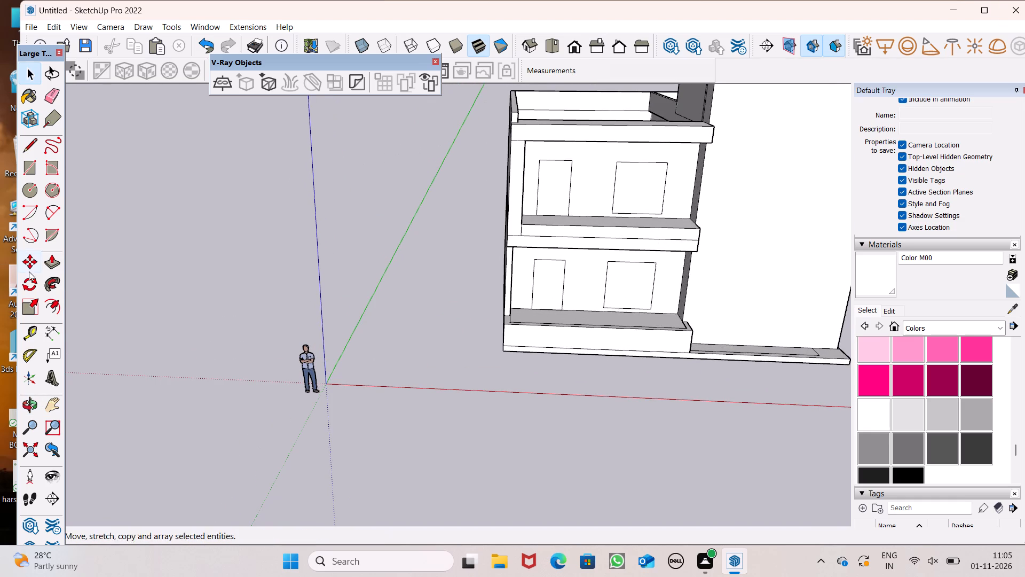
click(57, 260)
scroll(527, 239, up, 1)
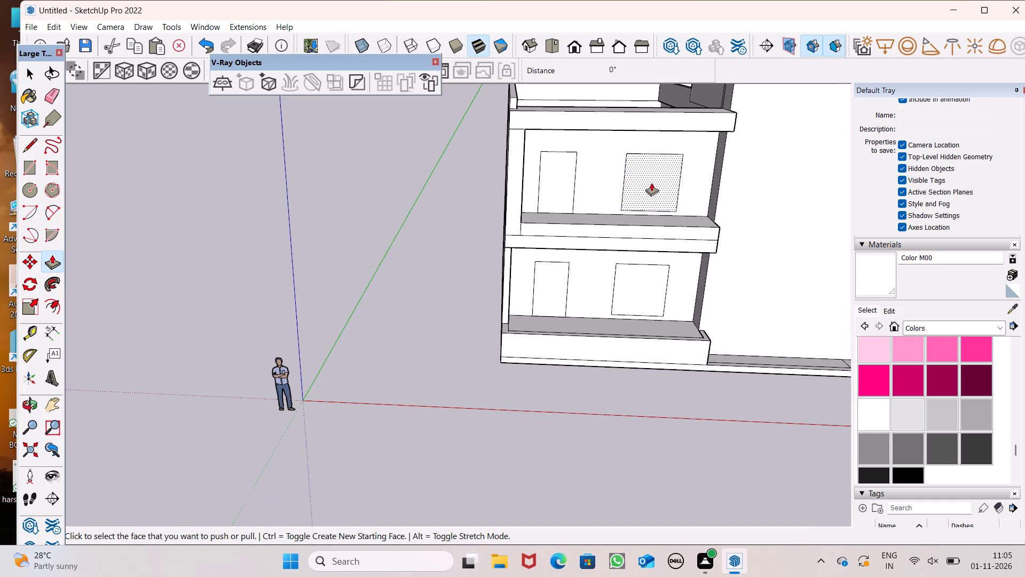
scroll(475, 146, up, 2)
scroll(467, 162, down, 3)
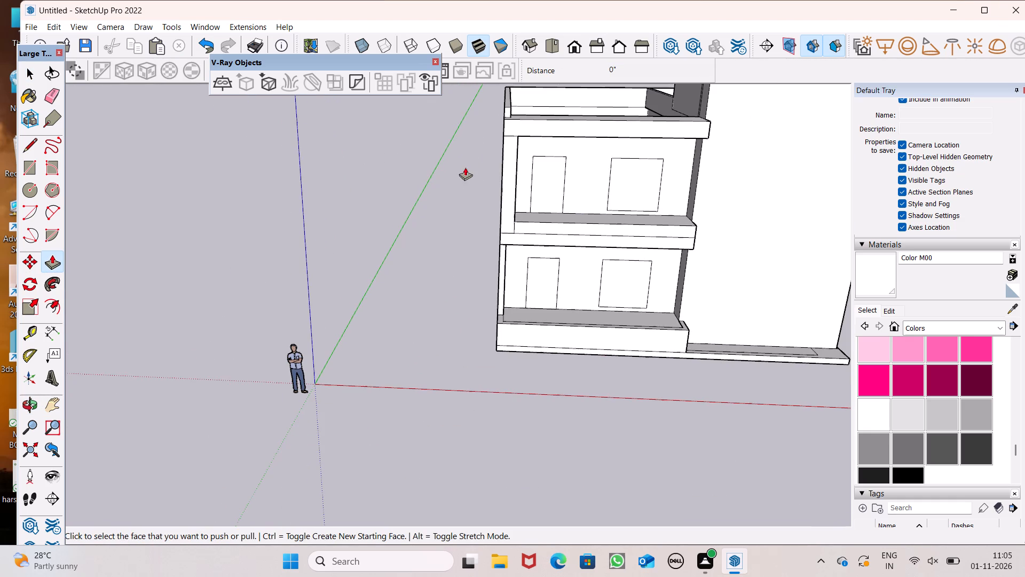
scroll(616, 182, up, 6)
scroll(512, 189, up, 6)
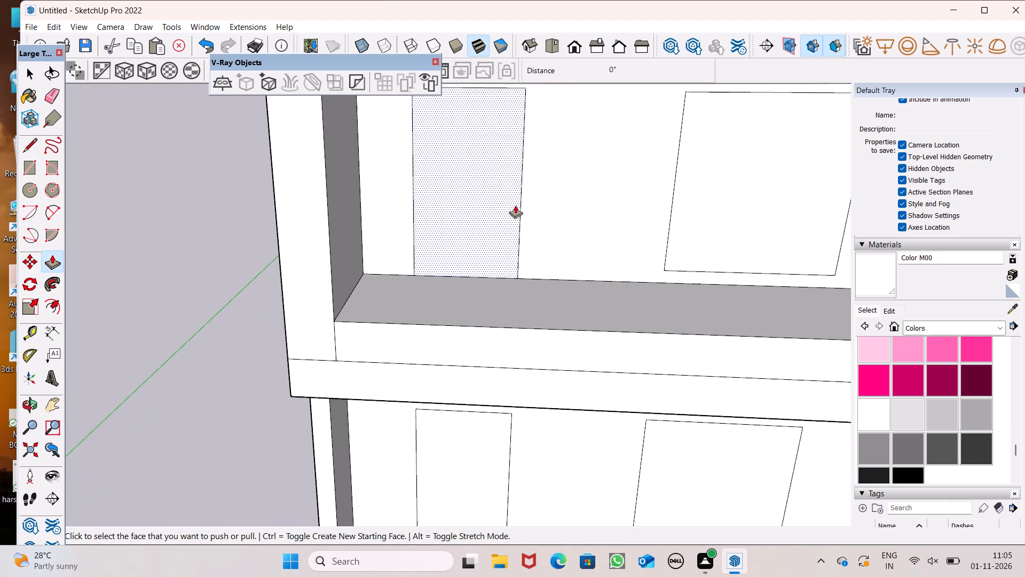
scroll(481, 214, up, 2)
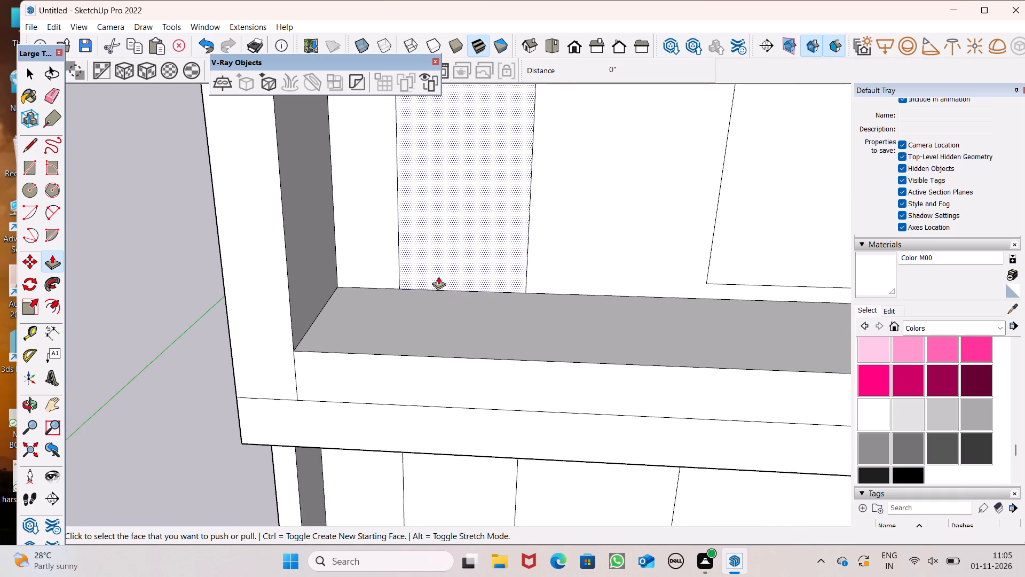
scroll(438, 276, up, 2)
drag(434, 283, 461, 241)
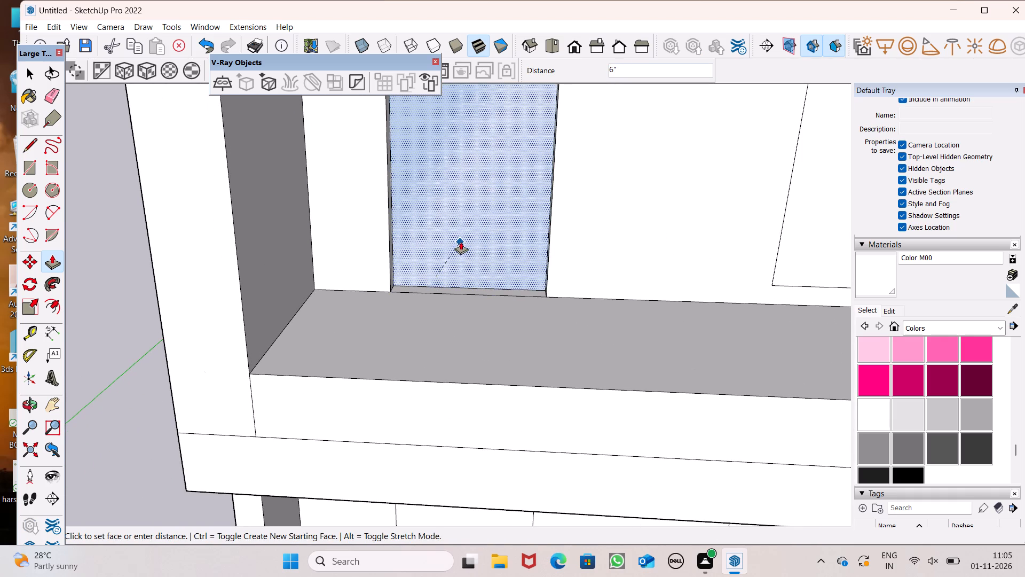
drag(461, 241, 466, 223)
Push the upper-floor window outline 6" inward to cut the window opening through the wall.
scroll(396, 173, down, 6)
scroll(720, 234, up, 2)
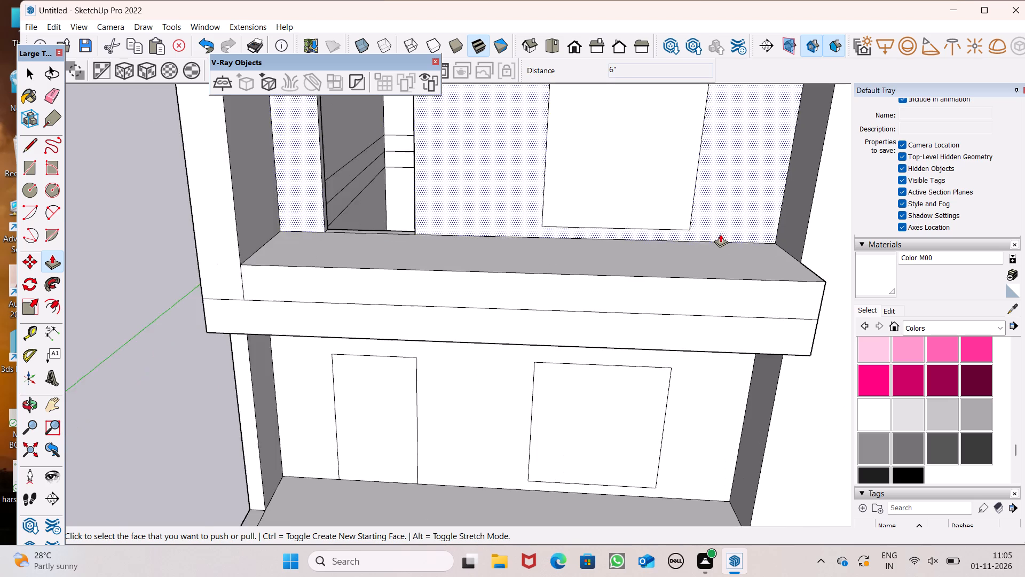
scroll(720, 234, up, 3)
drag(533, 212, 553, 190)
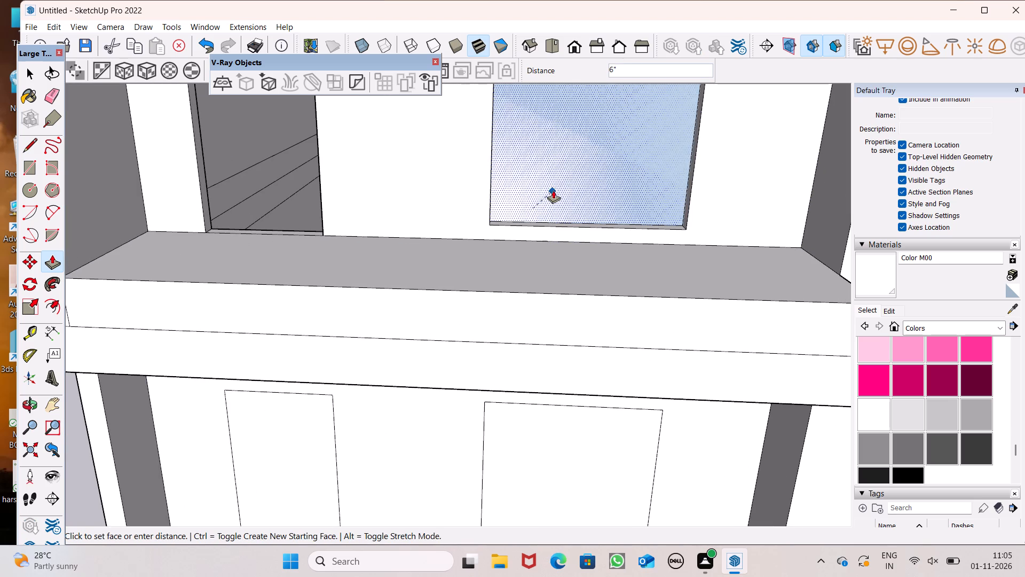
drag(553, 190, 574, 175)
Push the lower-floor door outline 6" inward to cut the doorway through the wall.
scroll(550, 169, down, 7)
scroll(485, 279, up, 6)
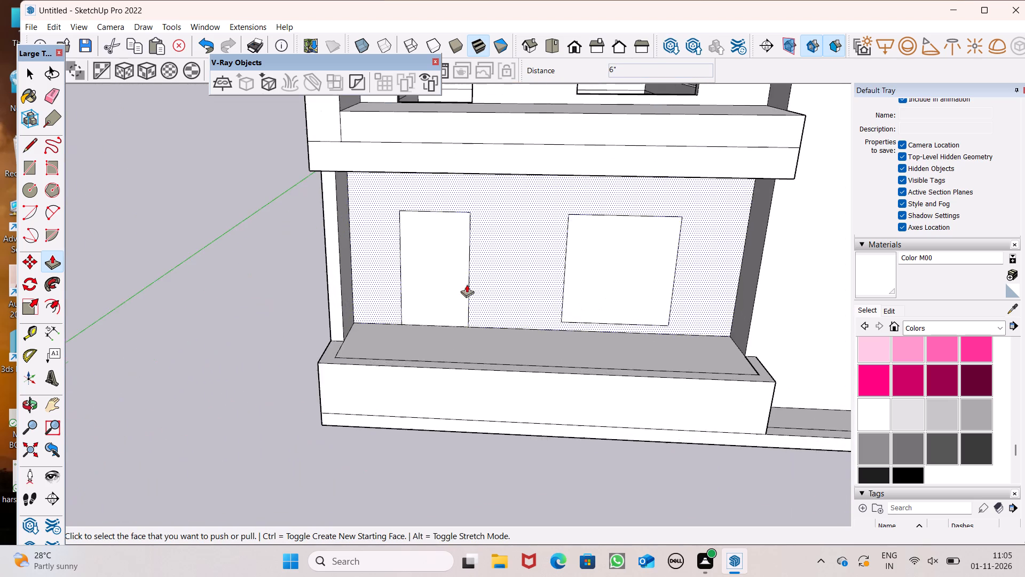
scroll(422, 314, up, 7)
drag(402, 333, 424, 308)
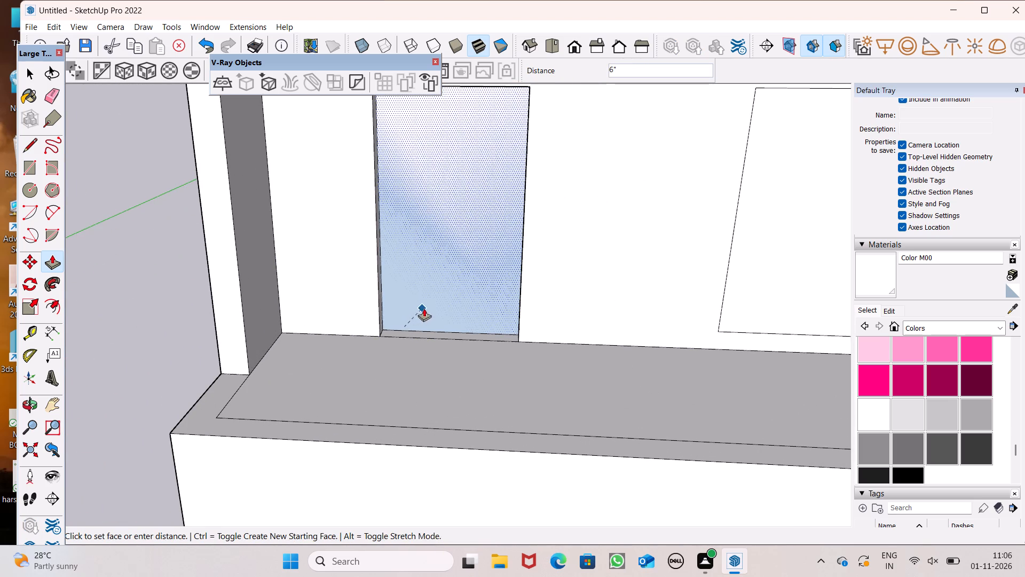
drag(424, 308, 447, 297)
Push the lower-floor window outline 6" inward to cut the window opening through the wall.
scroll(441, 255, down, 7)
scroll(714, 282, up, 5)
scroll(551, 285, up, 4)
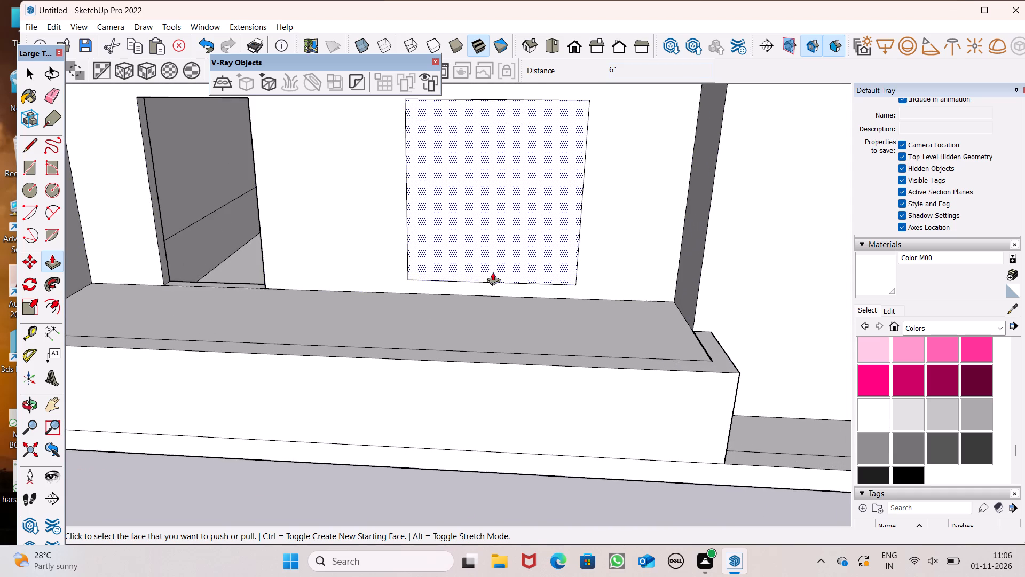
drag(412, 270, 439, 257)
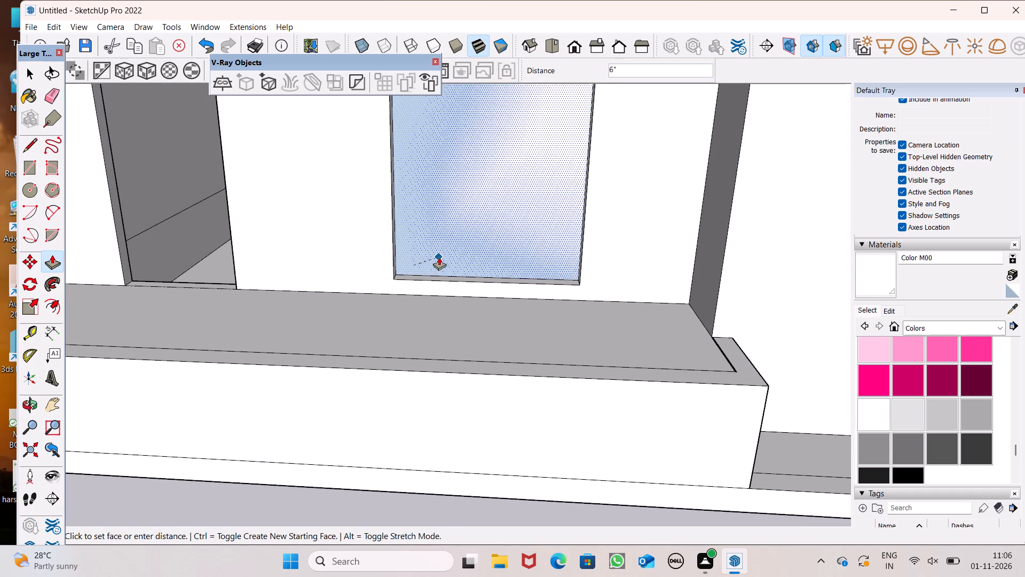
drag(439, 257, 455, 256)
Leave Push/Pull and examine the door and window openings on both floors from several angles.
scroll(487, 256, down, 11)
middle_drag(498, 248, 526, 199)
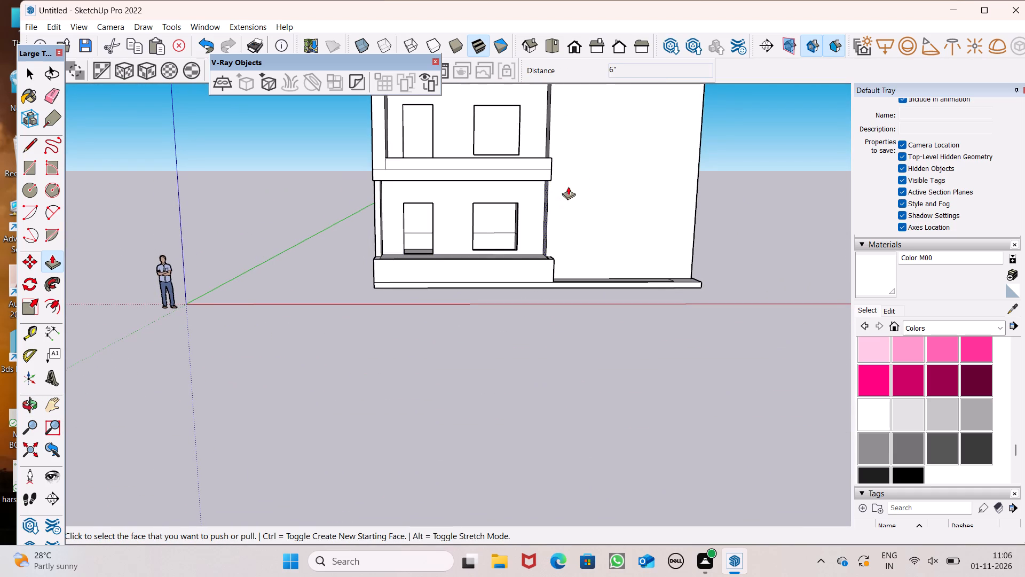
scroll(563, 184, down, 4)
middle_drag(587, 208, 533, 222)
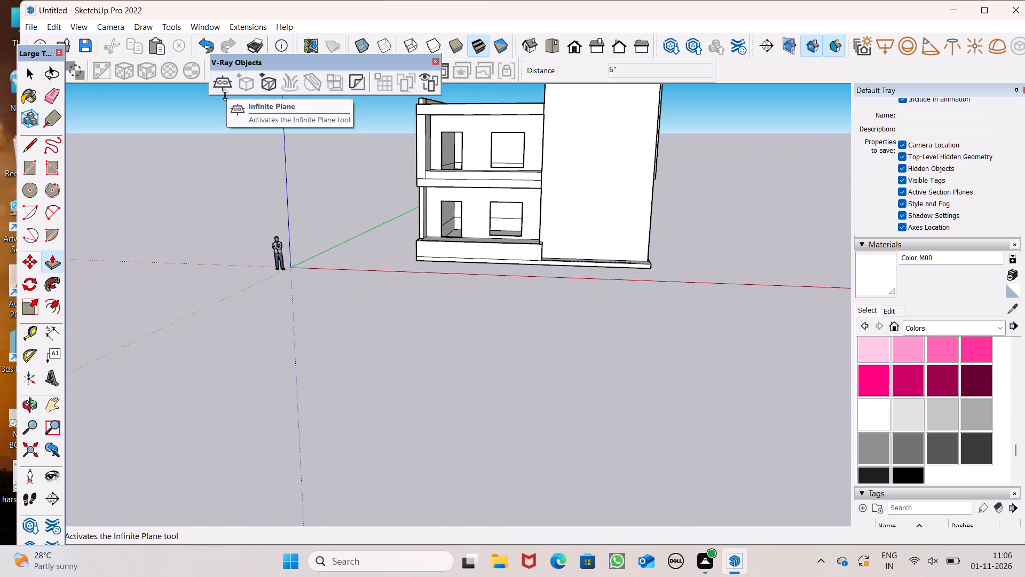
key(space)
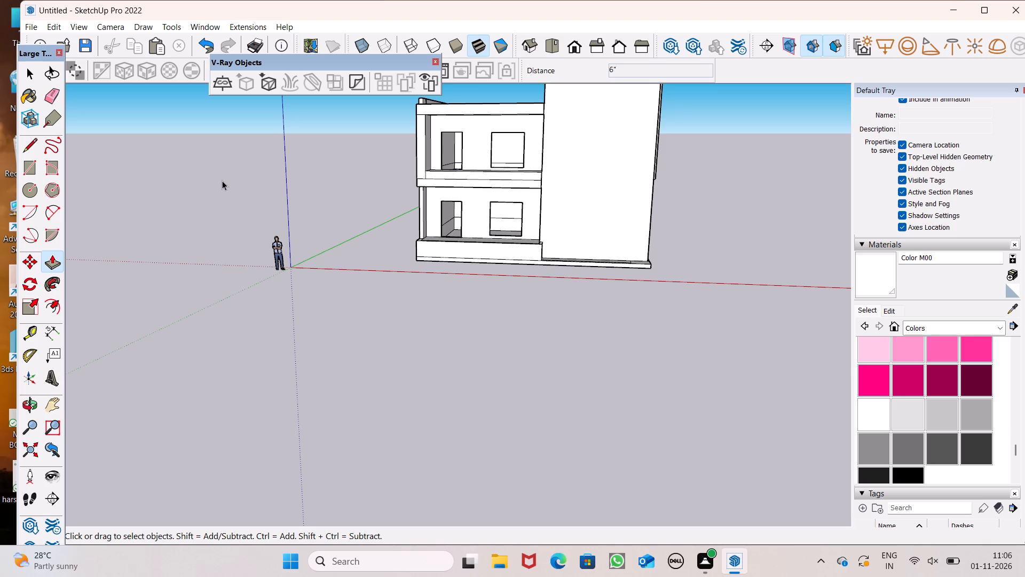
scroll(312, 235, down, 1)
middle_drag(348, 244, 375, 289)
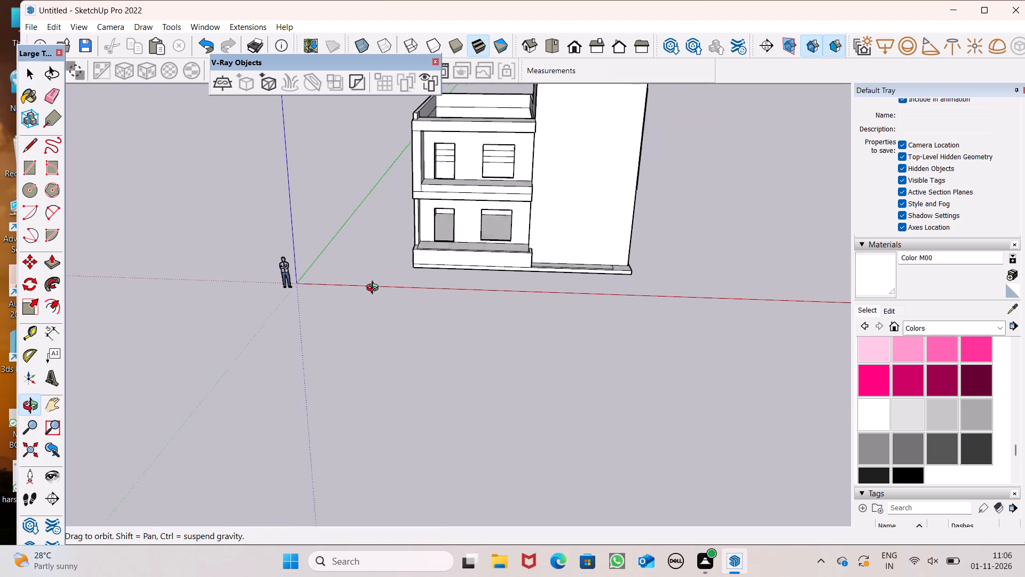
middle_drag(375, 289, 395, 324)
scroll(433, 218, up, 3)
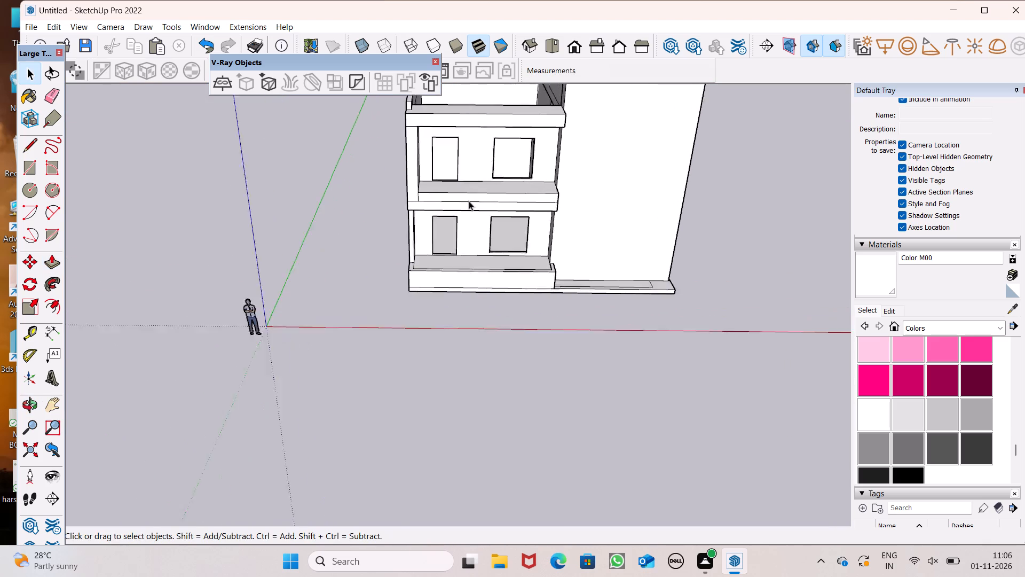
scroll(469, 201, up, 4)
scroll(443, 216, down, 3)
middle_drag(461, 255, 480, 207)
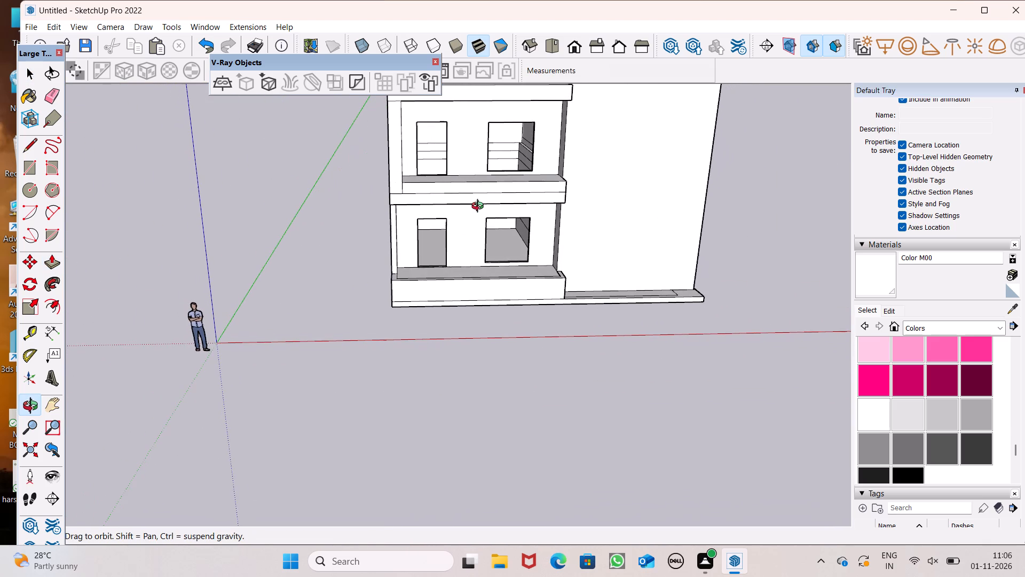
middle_drag(480, 207, 480, 206)
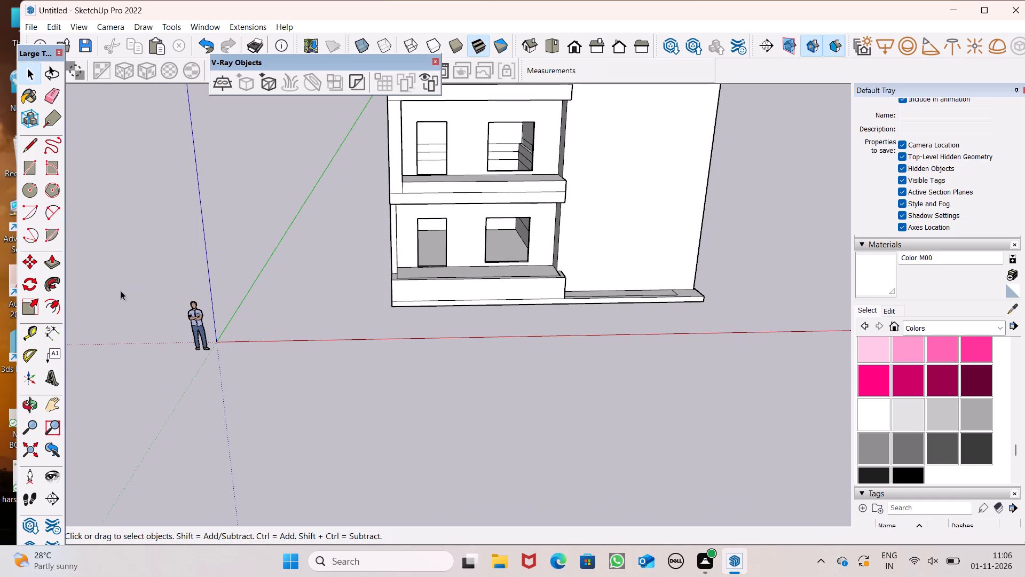
scroll(392, 354, down, 4)
scroll(443, 225, up, 5)
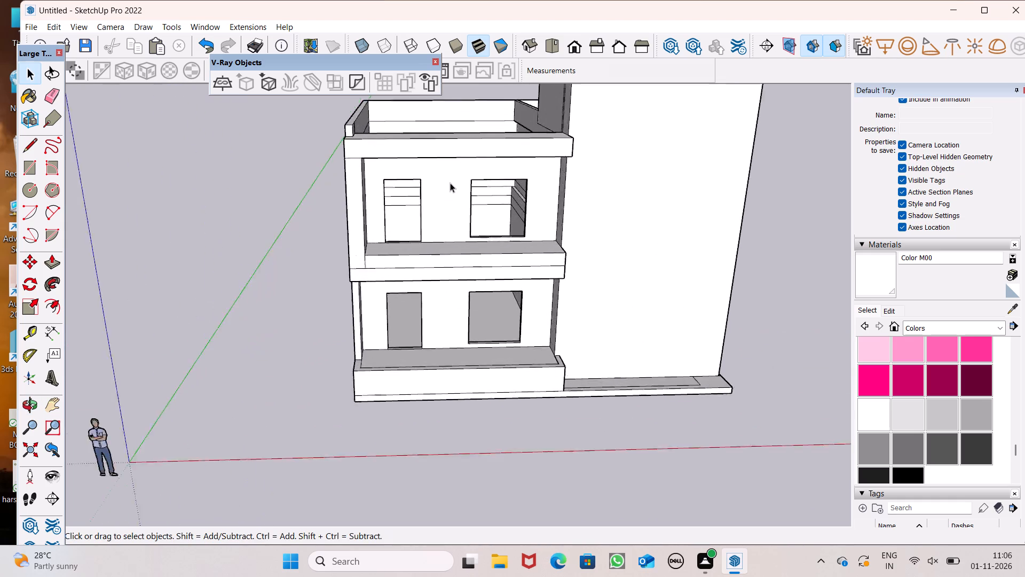
scroll(450, 183, up, 3)
scroll(438, 197, down, 5)
scroll(397, 150, up, 4)
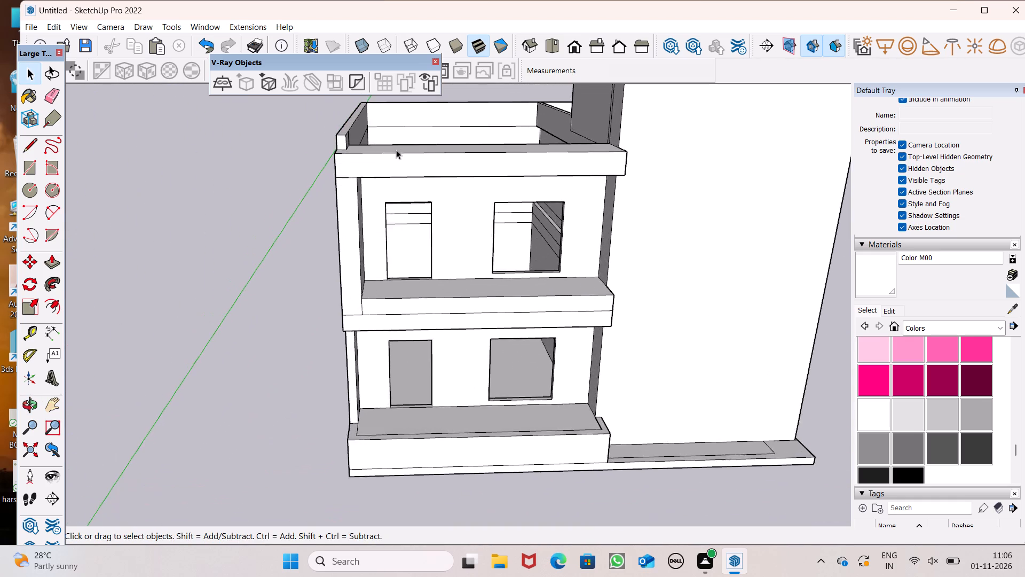
scroll(396, 150, up, 2)
scroll(389, 154, down, 2)
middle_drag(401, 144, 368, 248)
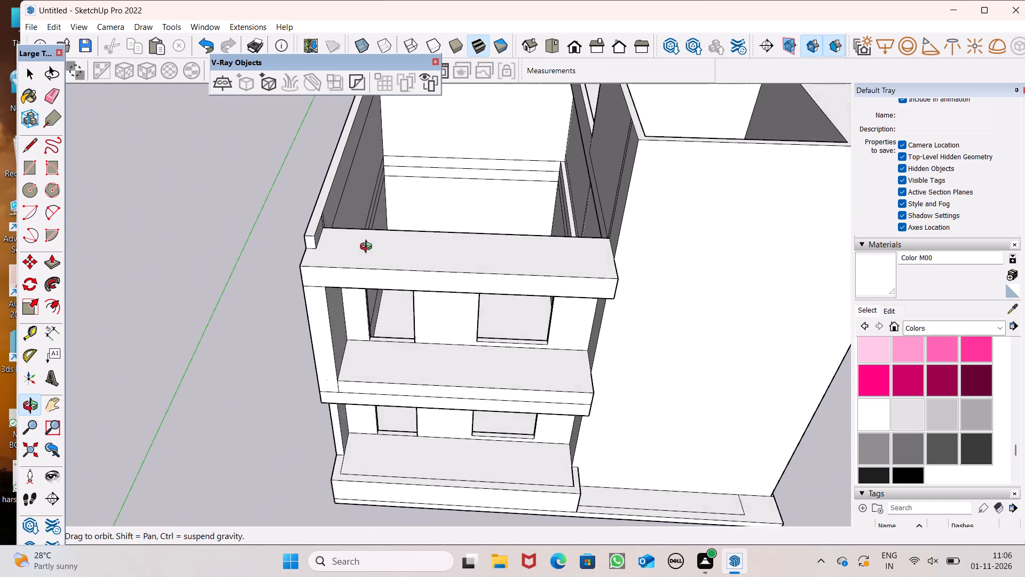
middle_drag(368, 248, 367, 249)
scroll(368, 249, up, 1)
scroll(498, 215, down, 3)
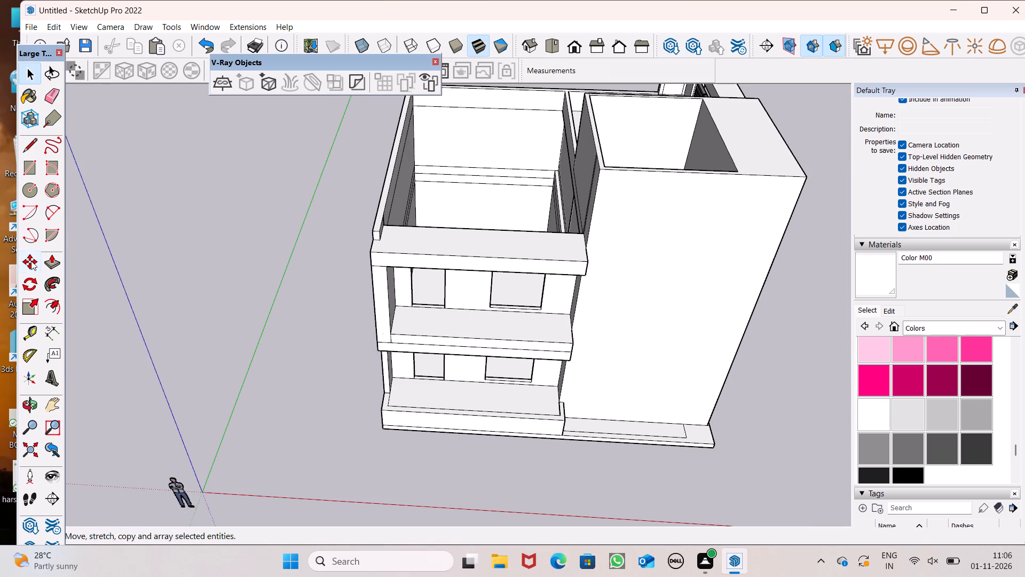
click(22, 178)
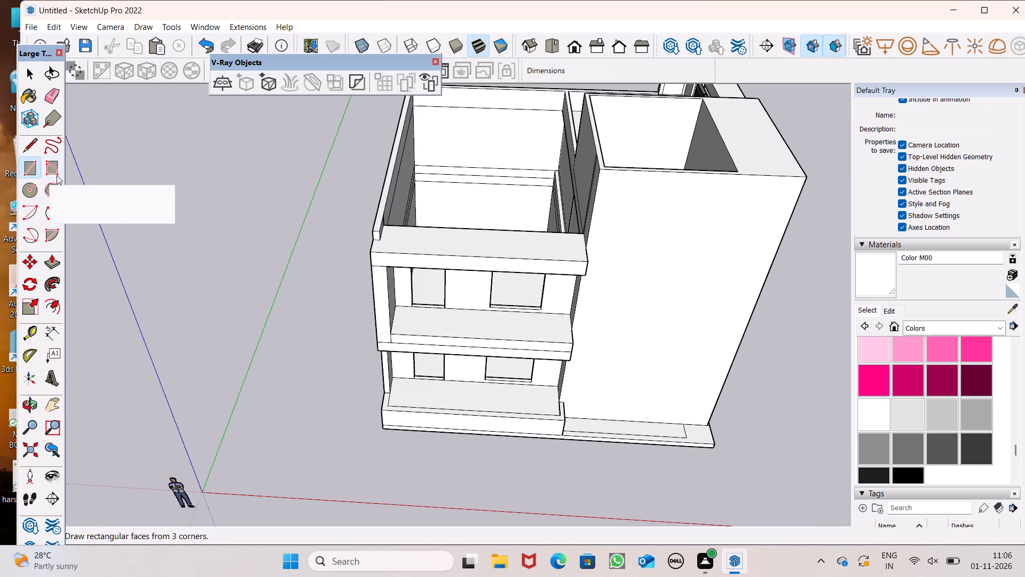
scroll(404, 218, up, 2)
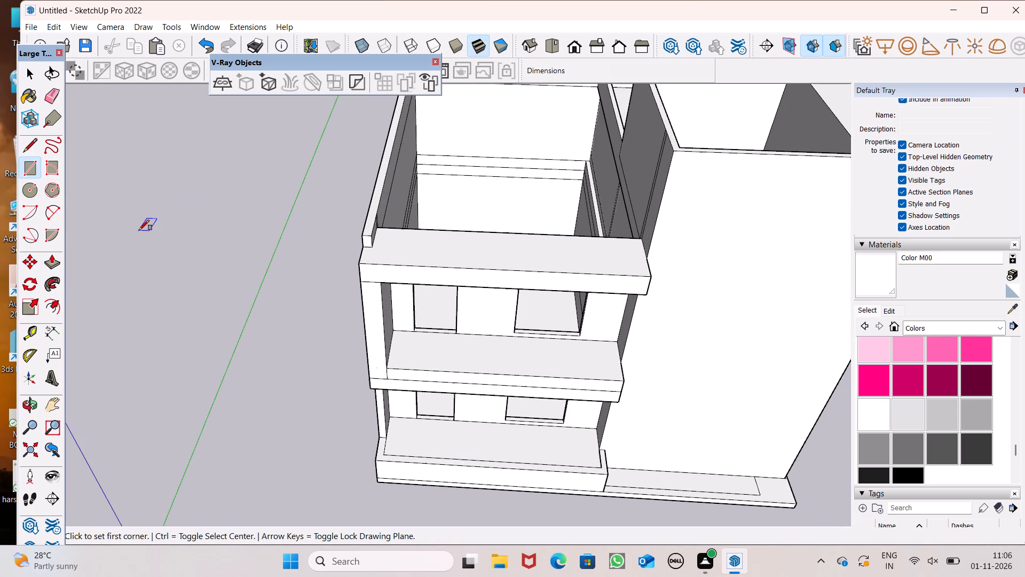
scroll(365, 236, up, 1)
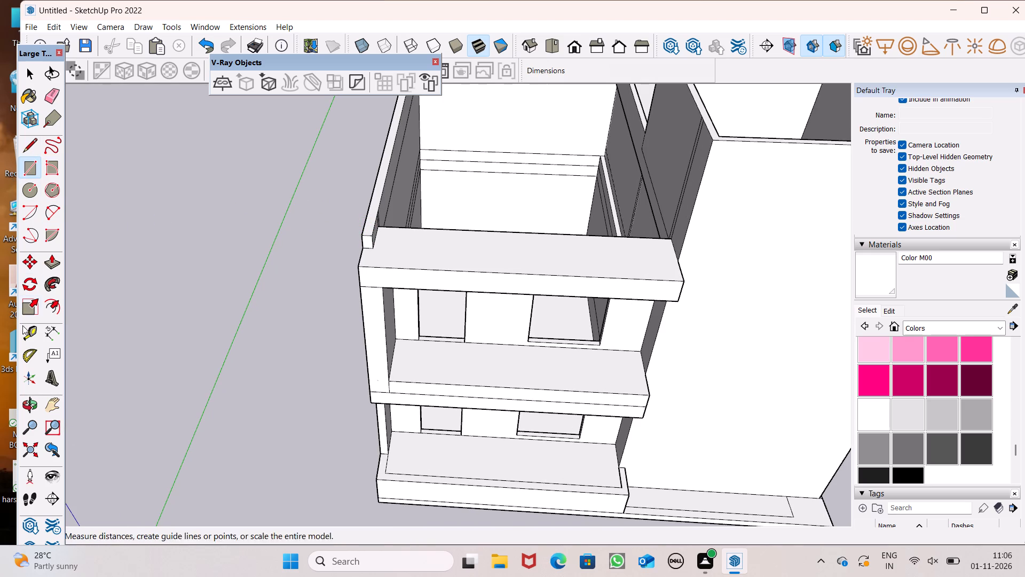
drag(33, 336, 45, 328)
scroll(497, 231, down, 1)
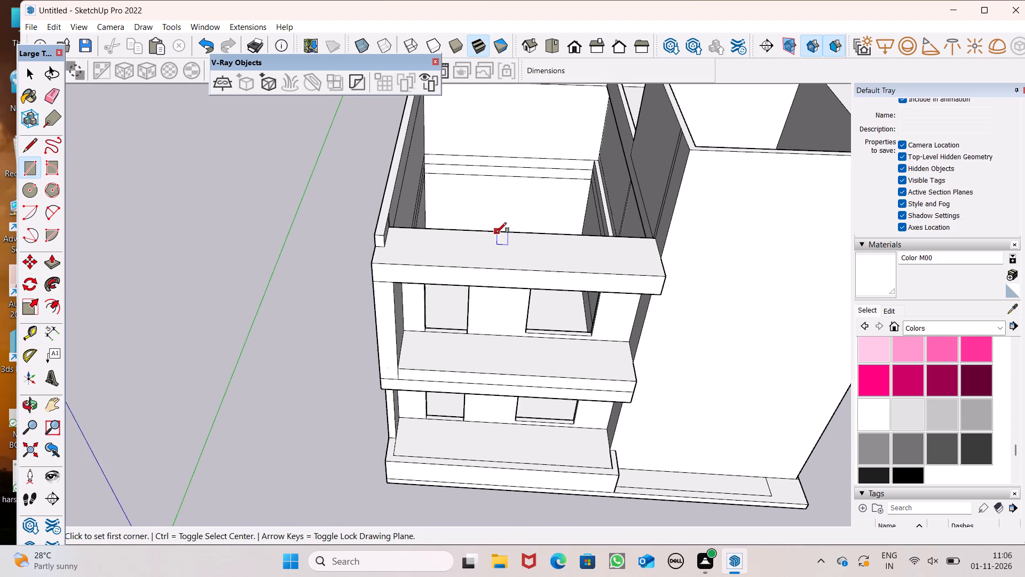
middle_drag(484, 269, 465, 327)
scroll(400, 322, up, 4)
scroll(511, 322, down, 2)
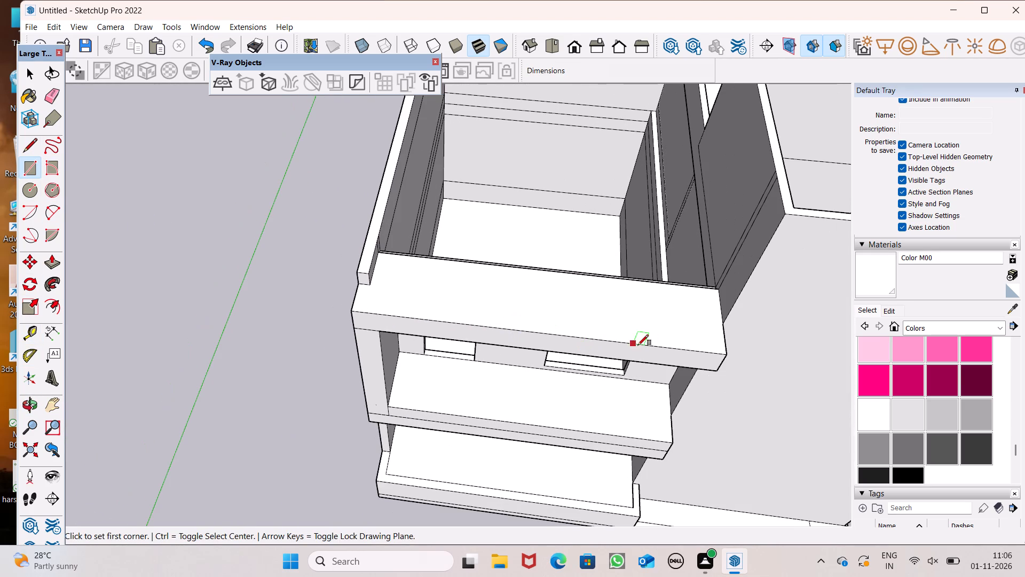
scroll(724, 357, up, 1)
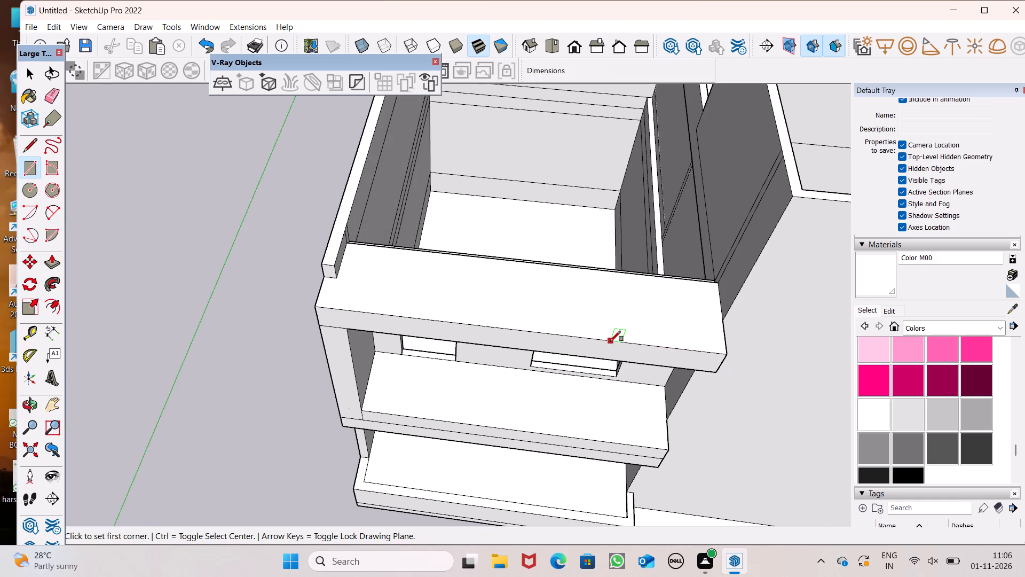
Place a guide on top of the roof-level front slab, parallel to its front edge and slightly inside it.
drag(26, 329, 32, 328)
click(452, 322)
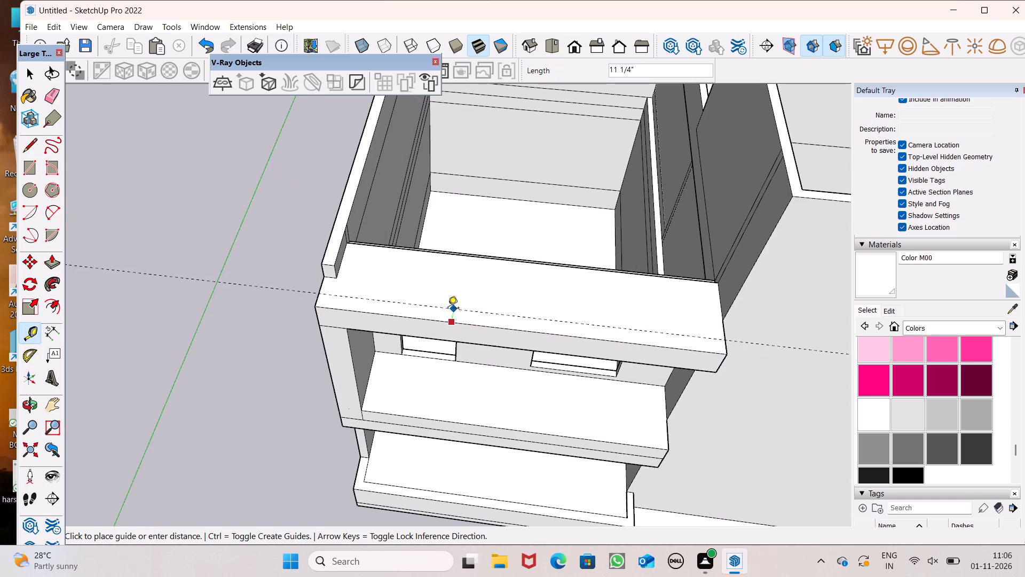
middle_drag(448, 309, 443, 330)
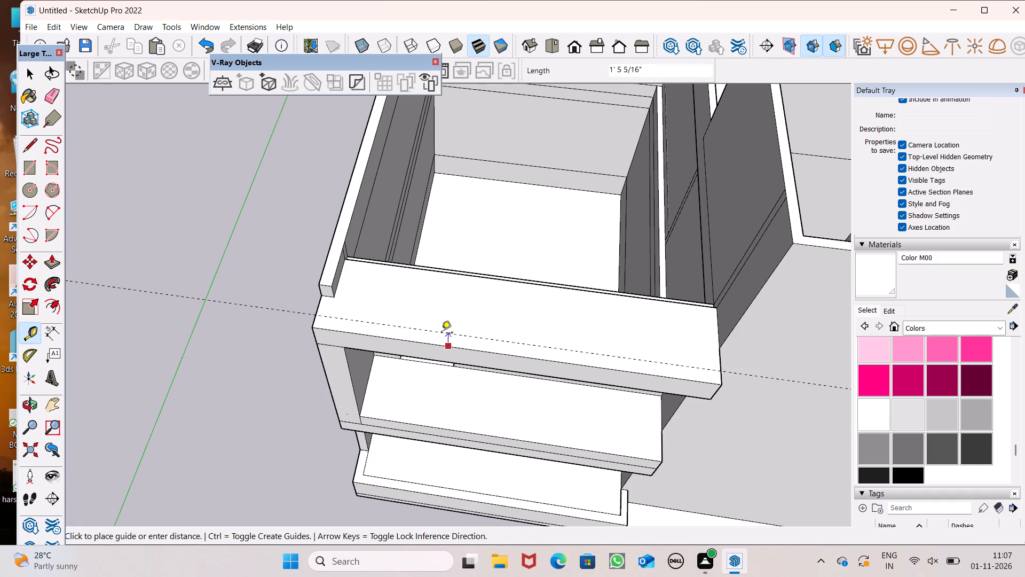
scroll(438, 334, up, 7)
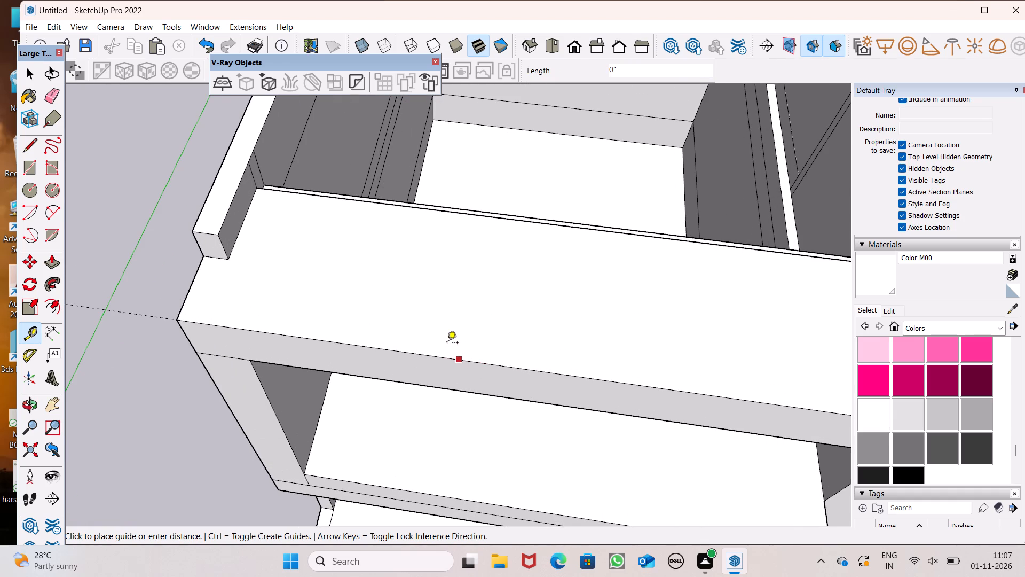
scroll(477, 353, up, 4)
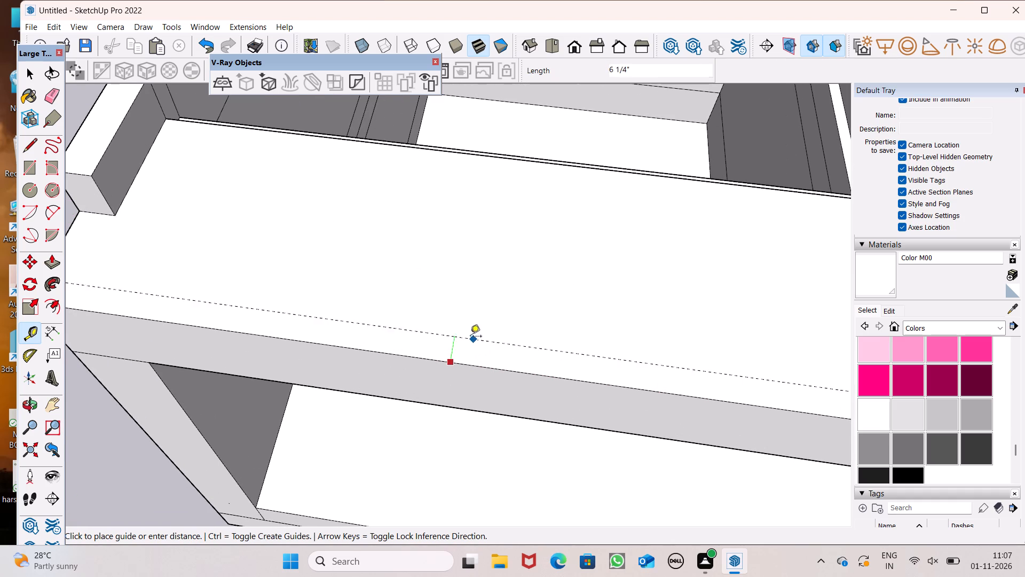
click(464, 350)
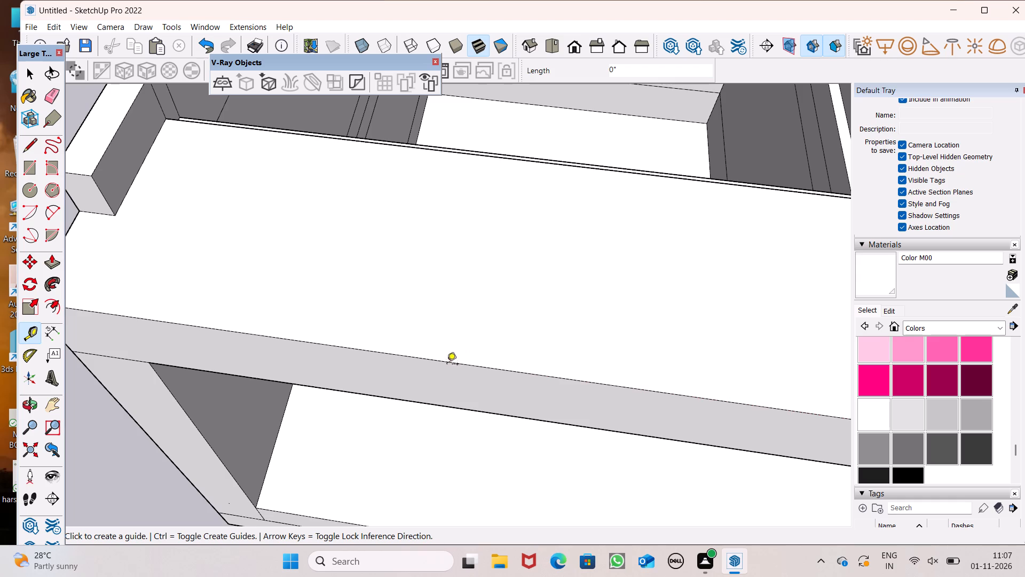
drag(448, 363, 457, 345)
Add a second parallel guide on the roof-level slab, 4" behind the first front guide.
click(442, 346)
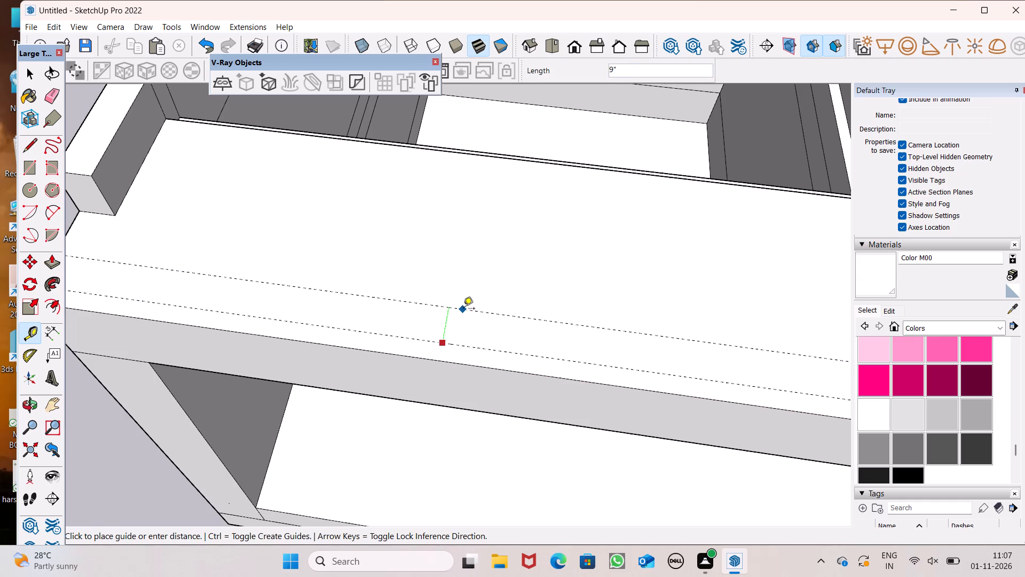
scroll(463, 309, down, 2)
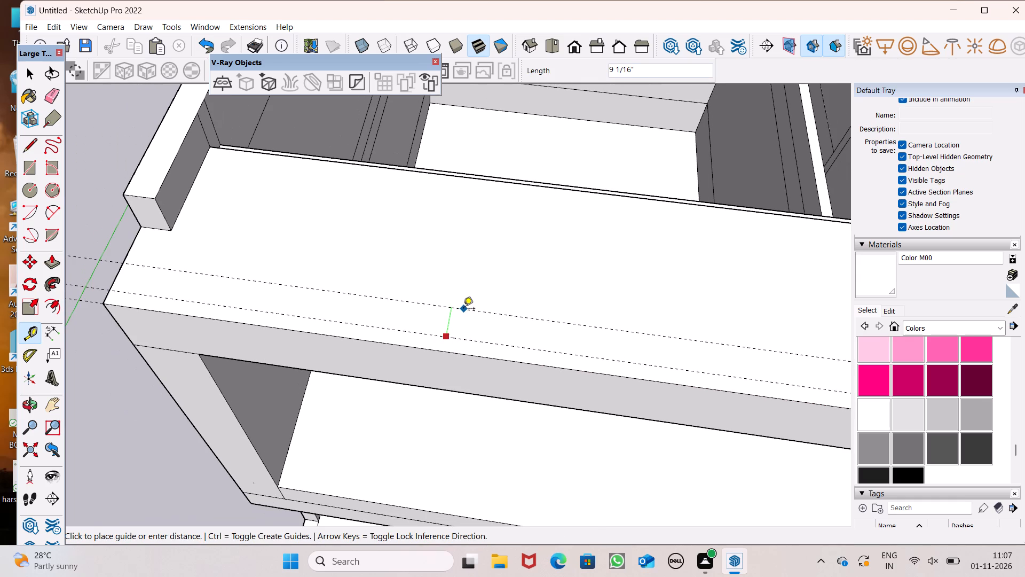
text(4")
key(Return)
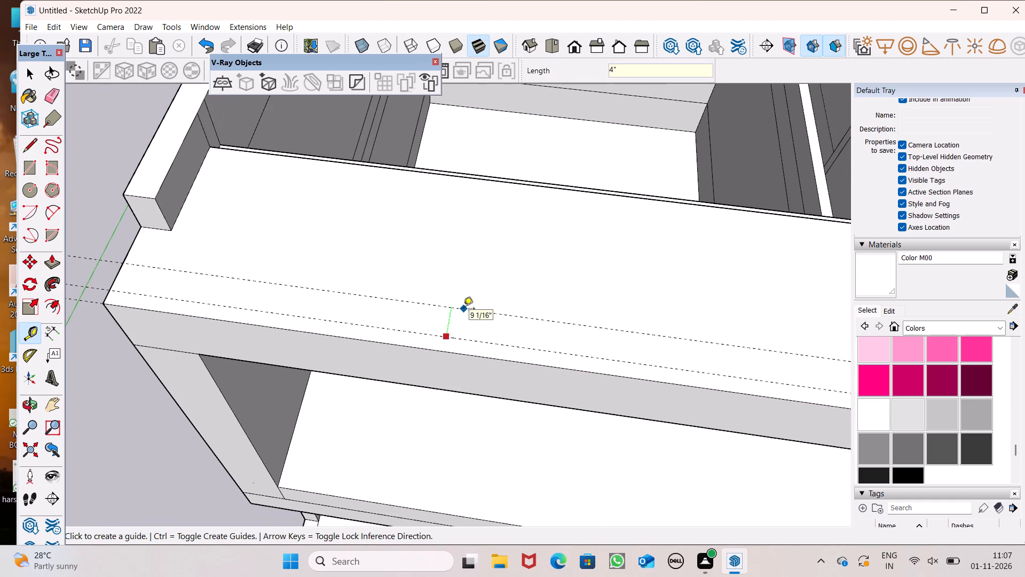
key(space)
scroll(609, 233, down, 6)
scroll(509, 213, down, 6)
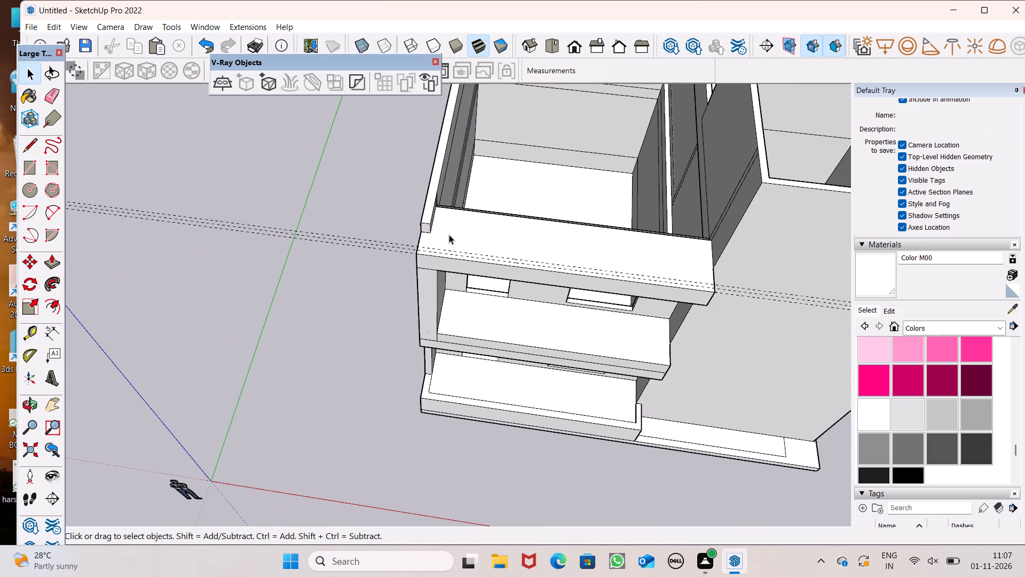
scroll(449, 235, down, 1)
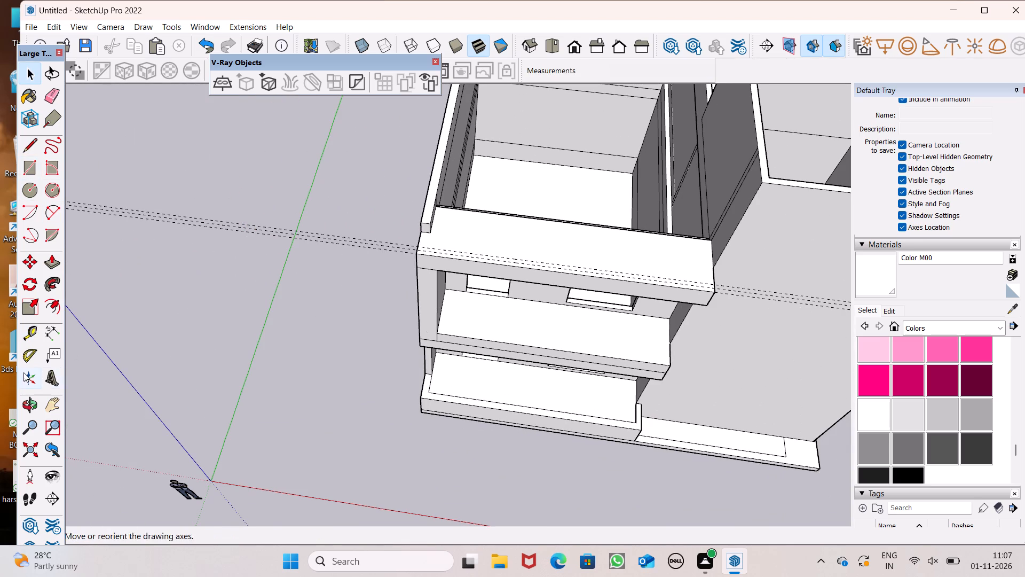
Place a guide slightly inside the roof-level slab's end edge on the side next to the large wall block.
click(27, 332)
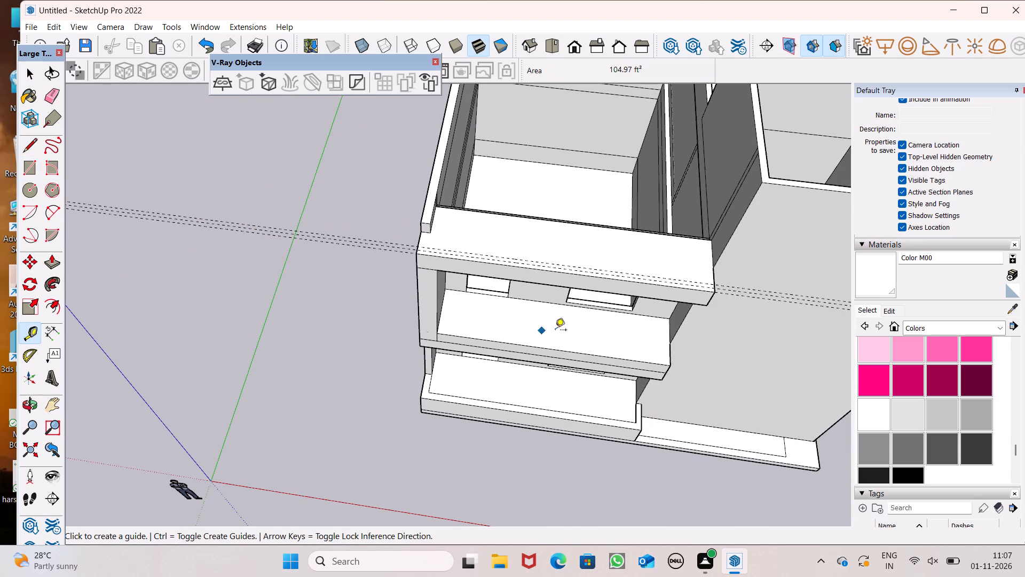
scroll(543, 342, down, 2)
scroll(690, 328, up, 7)
scroll(658, 267, up, 12)
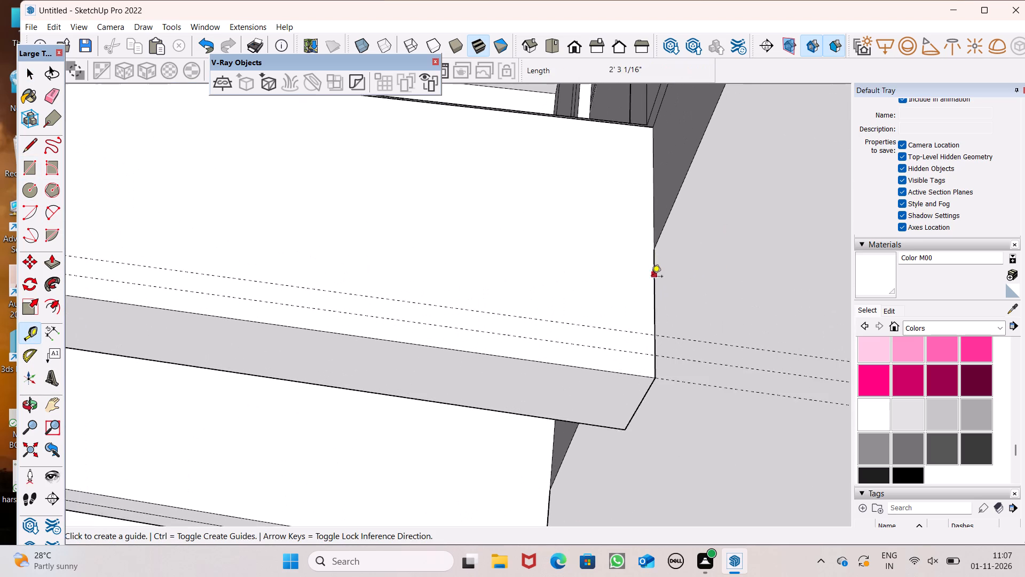
drag(654, 290, 643, 294)
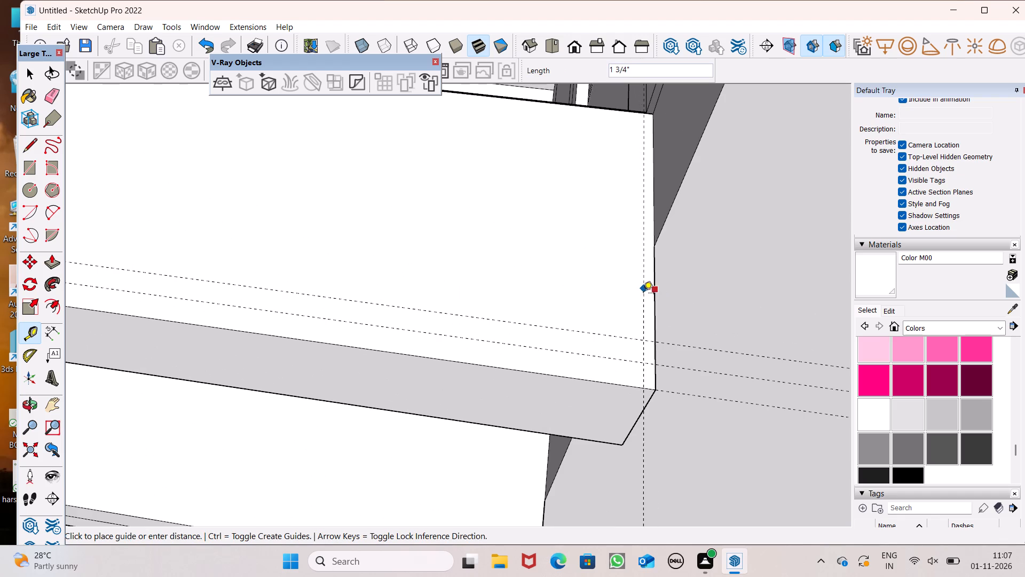
drag(643, 294, 646, 294)
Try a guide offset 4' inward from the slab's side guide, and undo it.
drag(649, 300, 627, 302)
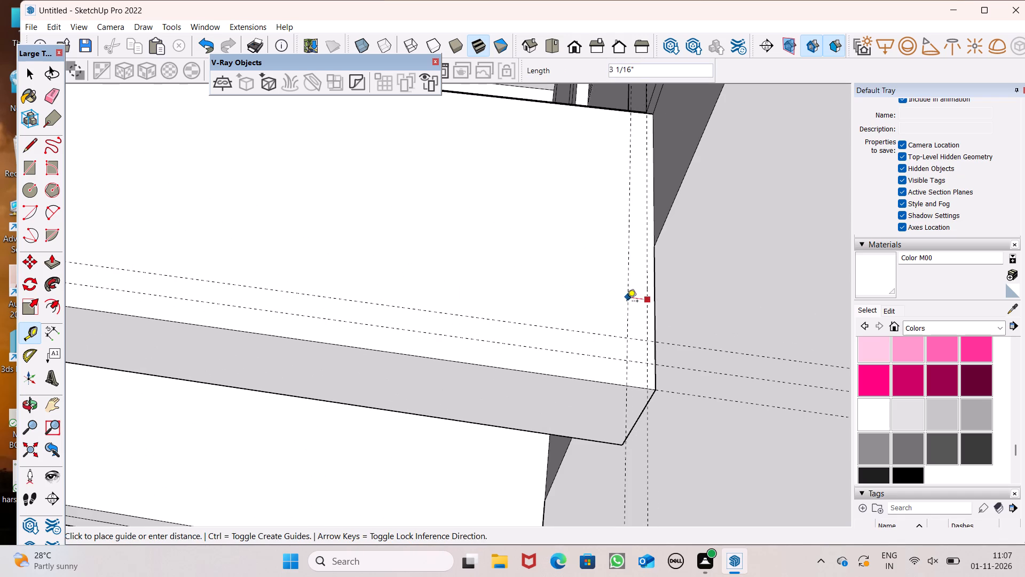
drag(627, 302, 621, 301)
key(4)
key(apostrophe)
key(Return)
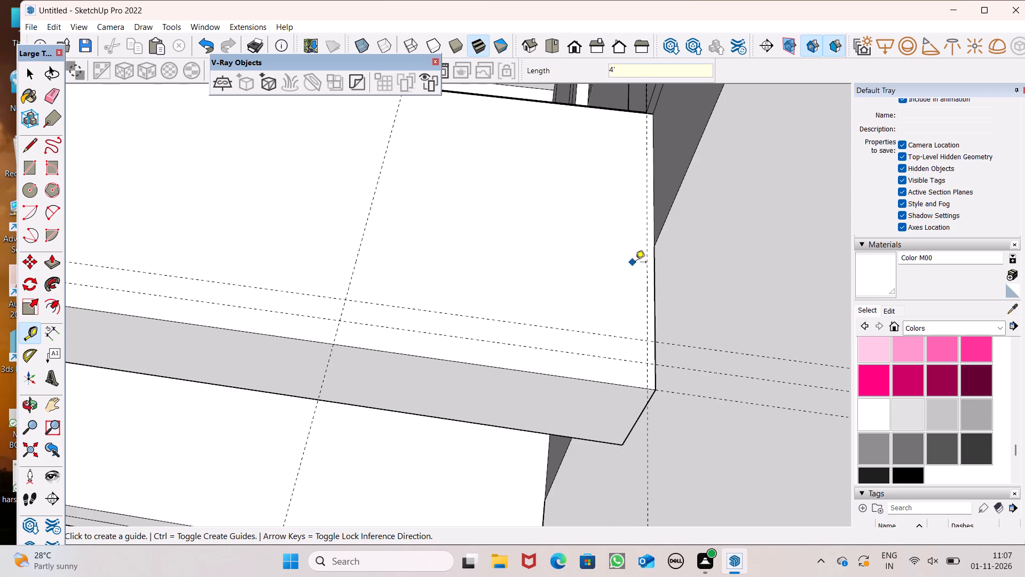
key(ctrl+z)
Add a second side guide on the roof-level slab, 4" inward from the first side guide.
drag(647, 312, 629, 314)
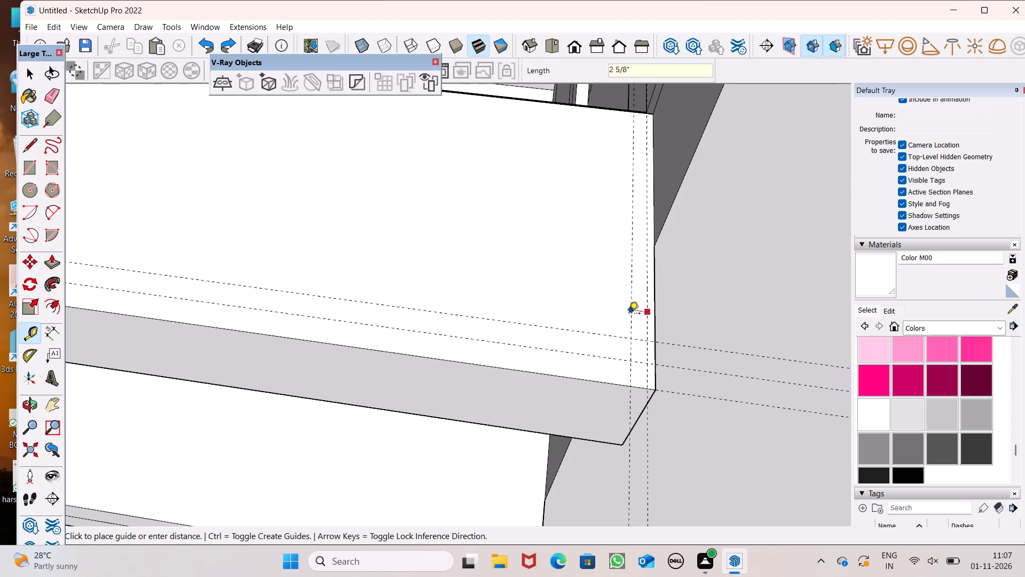
drag(629, 314, 621, 317)
key(4)
key(shift+quotedbl)
key(Return)
key(space)
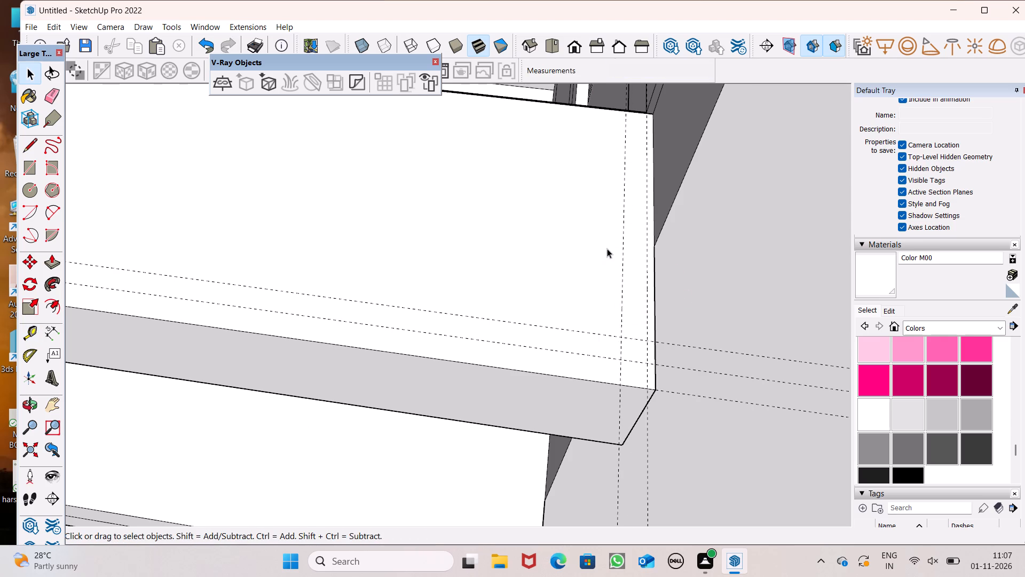
scroll(607, 249, down, 7)
scroll(692, 252, down, 6)
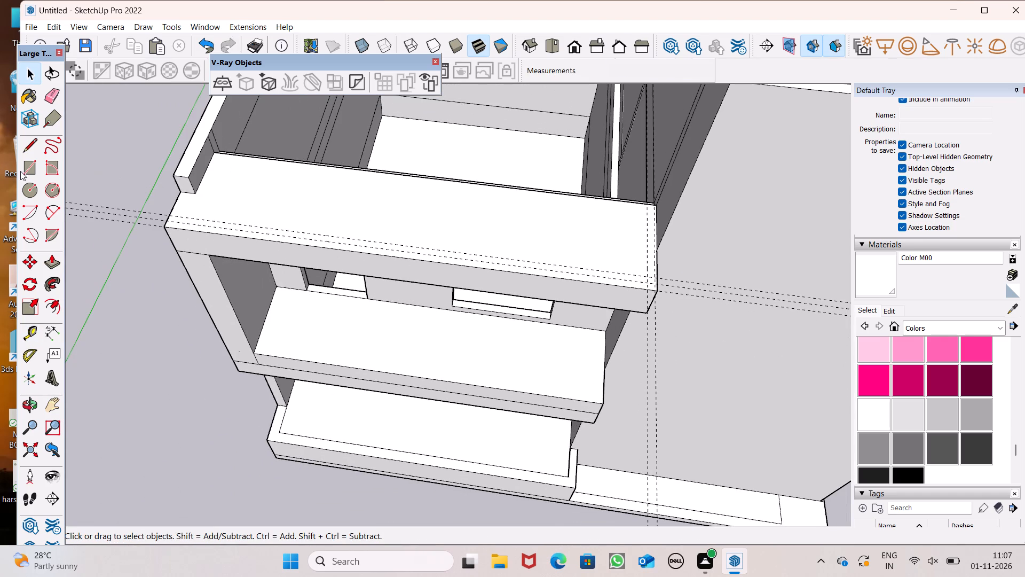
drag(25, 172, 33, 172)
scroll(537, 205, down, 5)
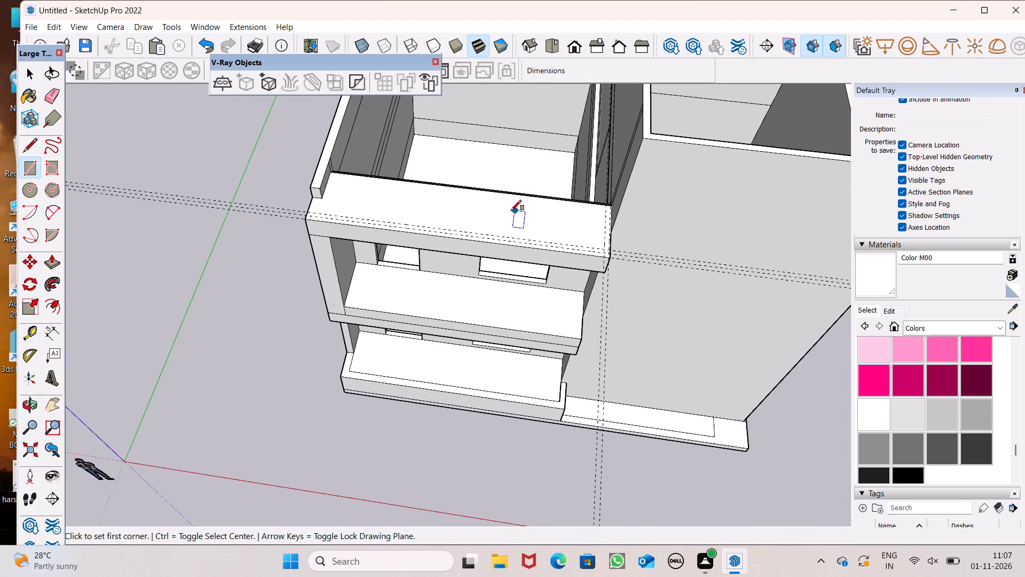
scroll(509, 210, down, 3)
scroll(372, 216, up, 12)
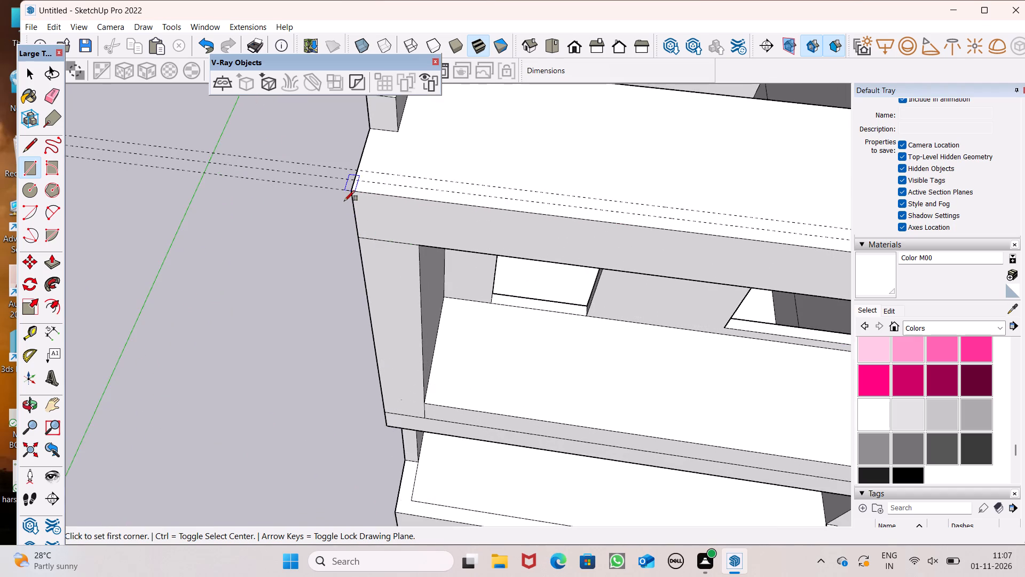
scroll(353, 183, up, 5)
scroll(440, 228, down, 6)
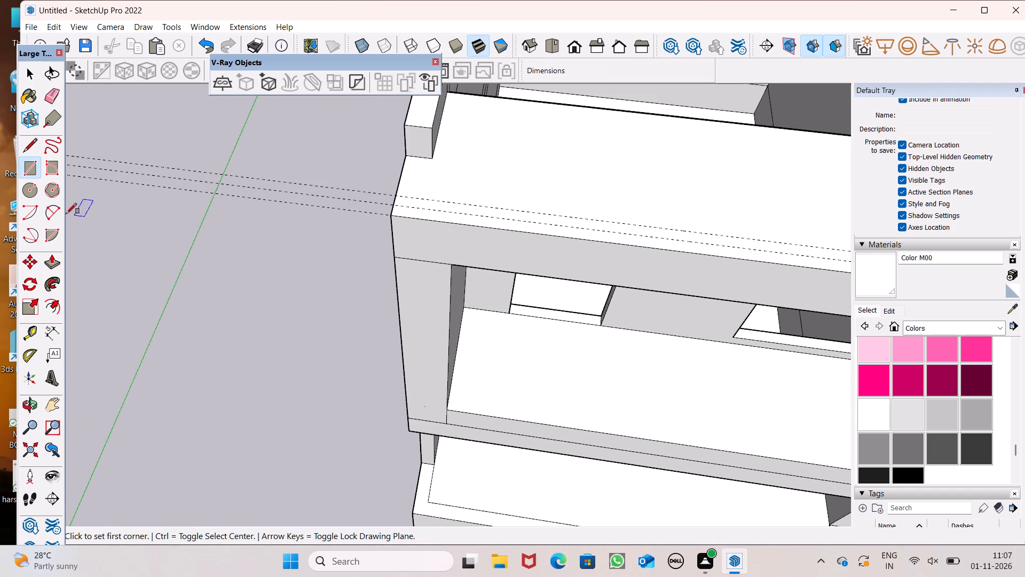
Place a guide about 1 15/16" inward from the roof-level slab's free side edge, opposite the large wall block.
drag(23, 343, 29, 342)
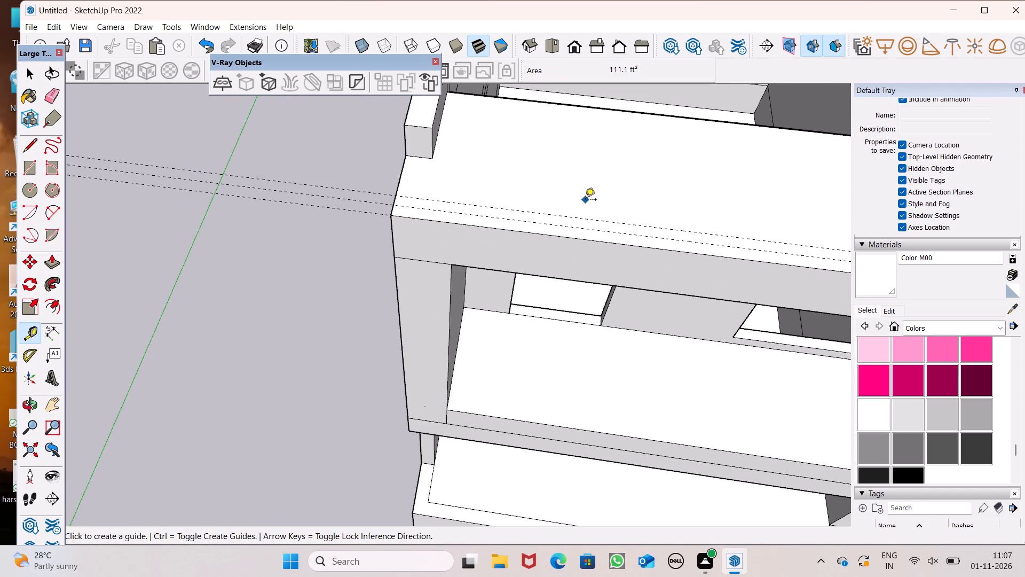
scroll(586, 204, down, 3)
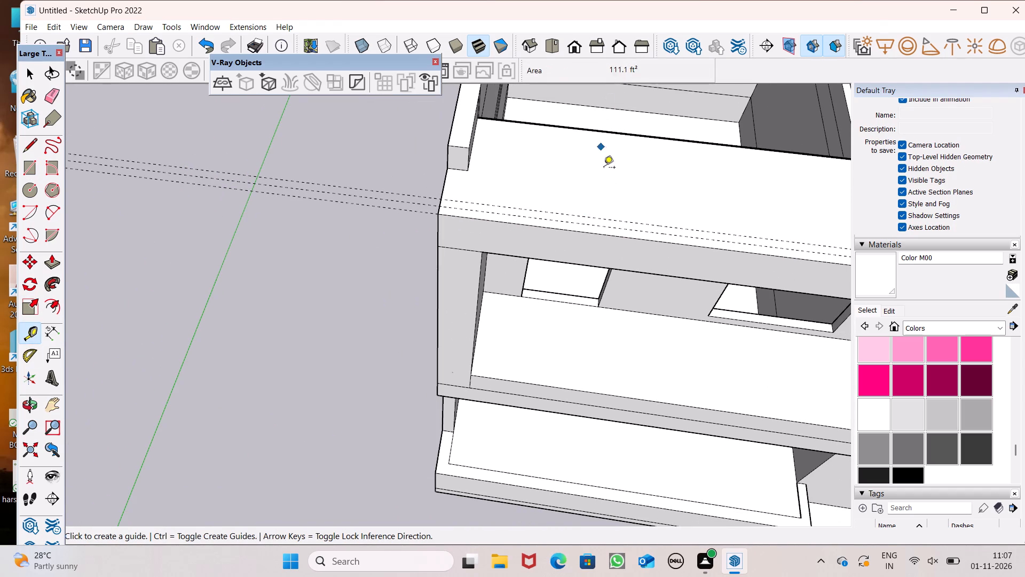
scroll(621, 263, down, 4)
middle_drag(587, 286, 589, 342)
scroll(563, 293, up, 3)
scroll(587, 260, down, 2)
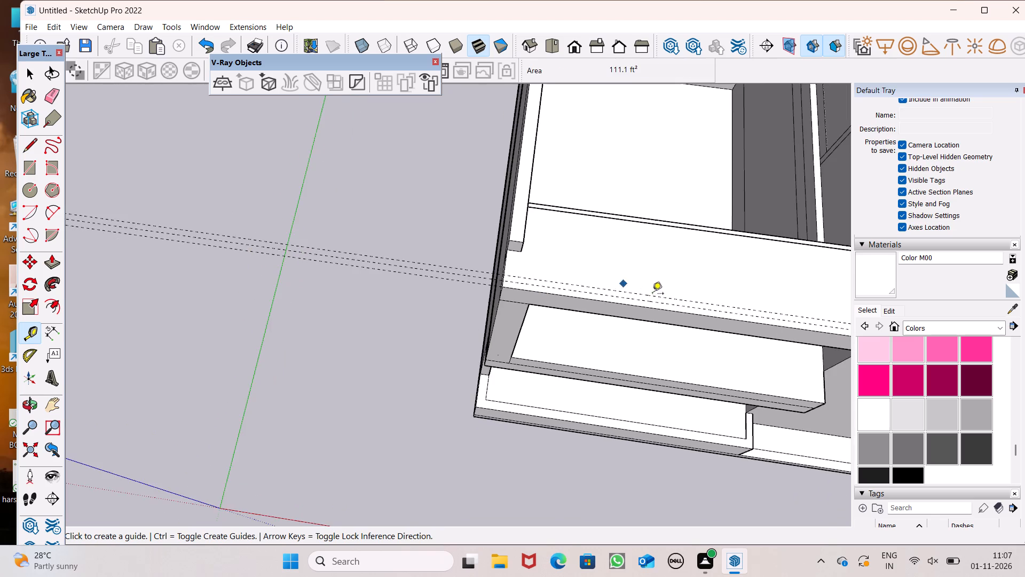
middle_drag(665, 279, 664, 249)
scroll(506, 276, up, 6)
scroll(511, 282, down, 1)
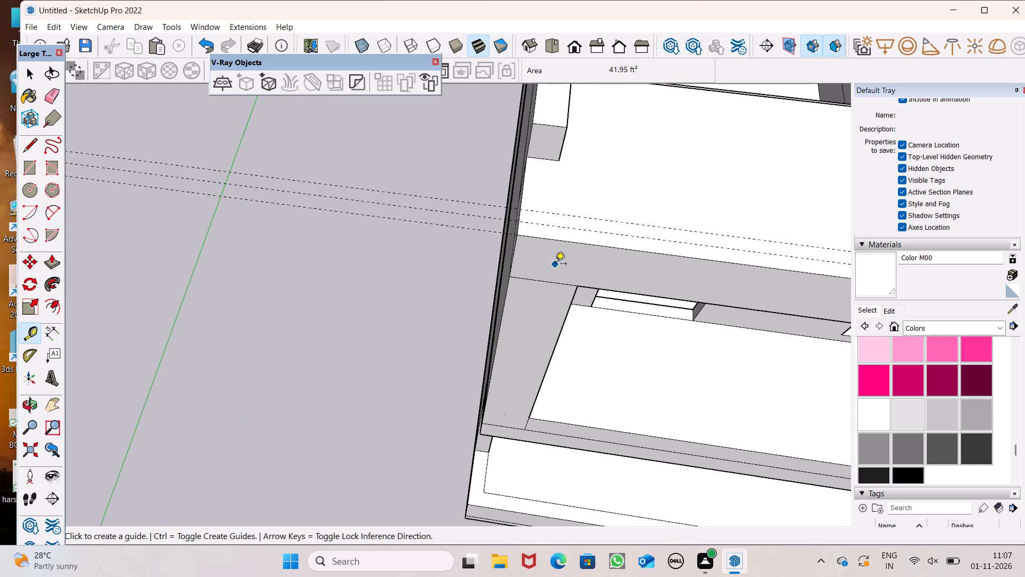
scroll(555, 264, up, 6)
scroll(494, 290, up, 3)
scroll(491, 293, down, 6)
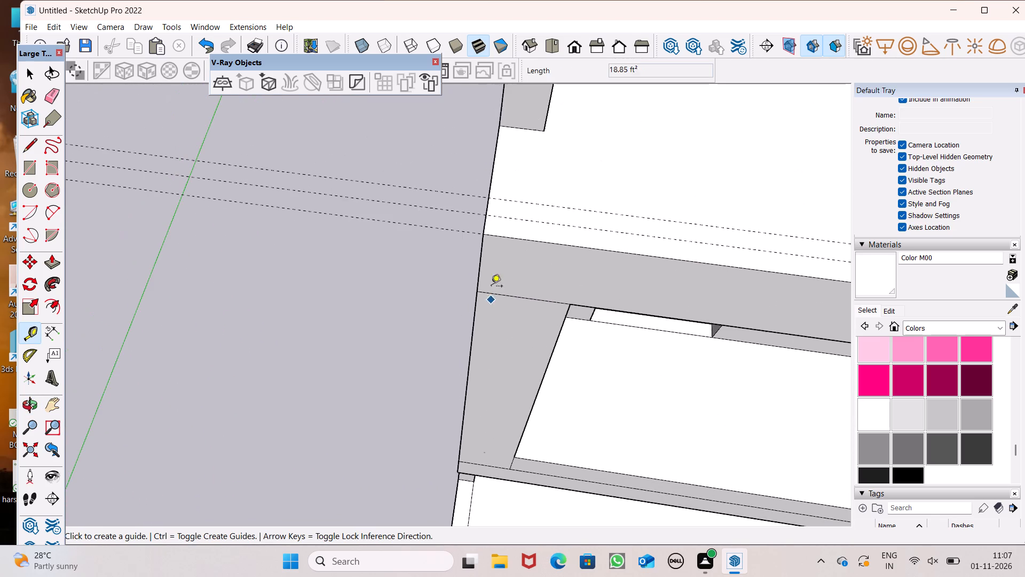
scroll(508, 234, down, 5)
scroll(530, 159, up, 4)
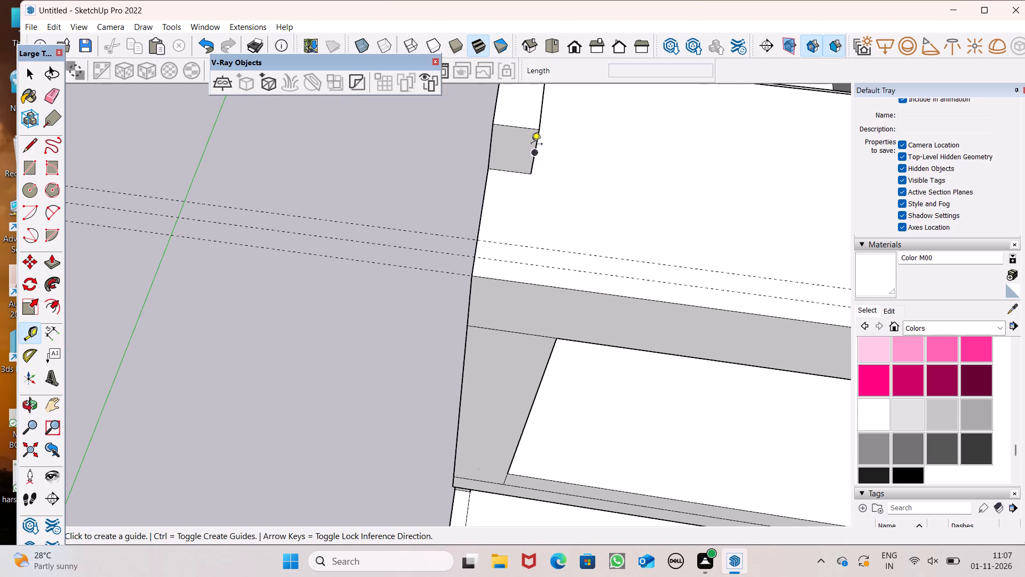
scroll(526, 192, up, 4)
drag(459, 228, 464, 228)
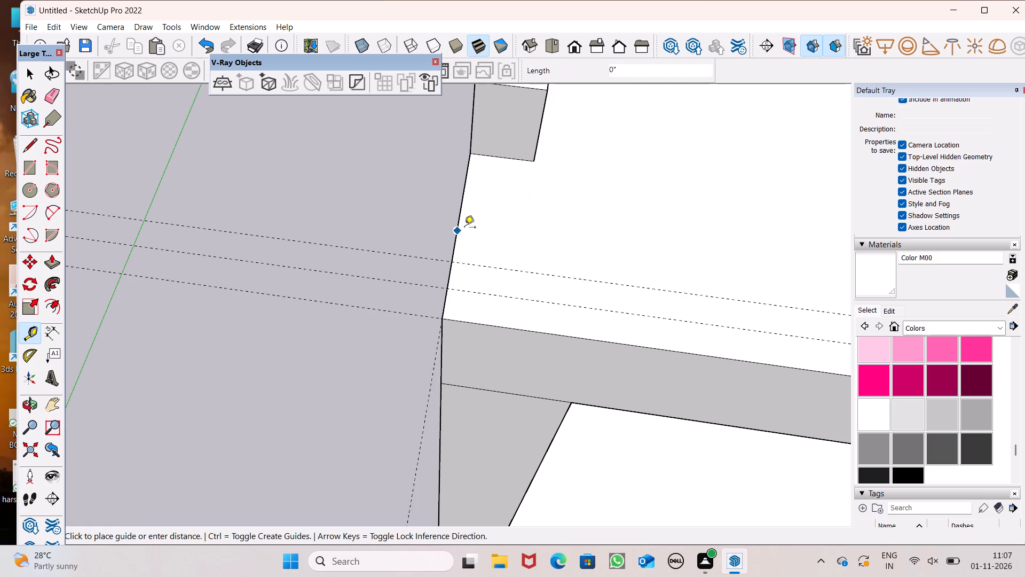
drag(464, 228, 472, 230)
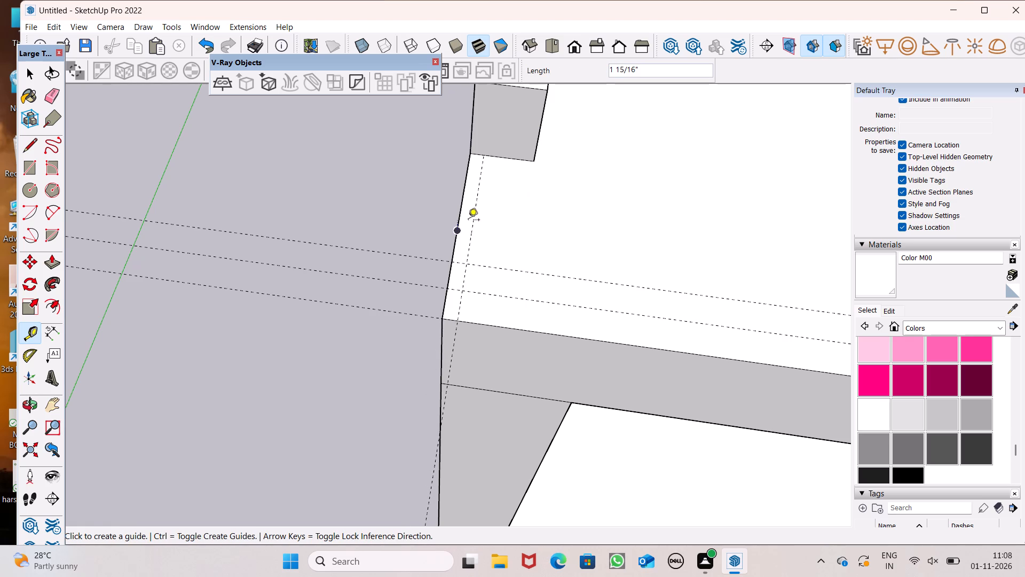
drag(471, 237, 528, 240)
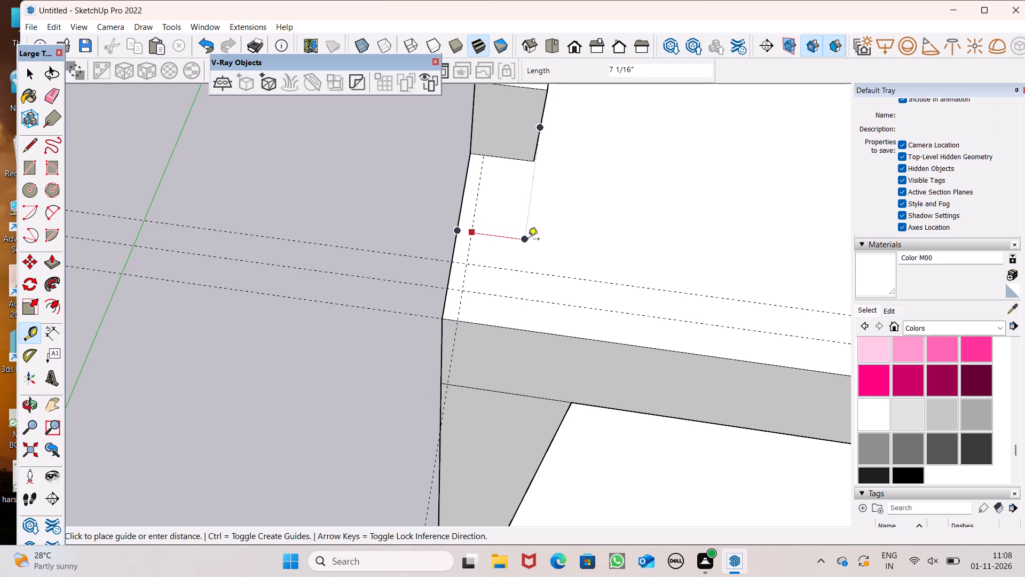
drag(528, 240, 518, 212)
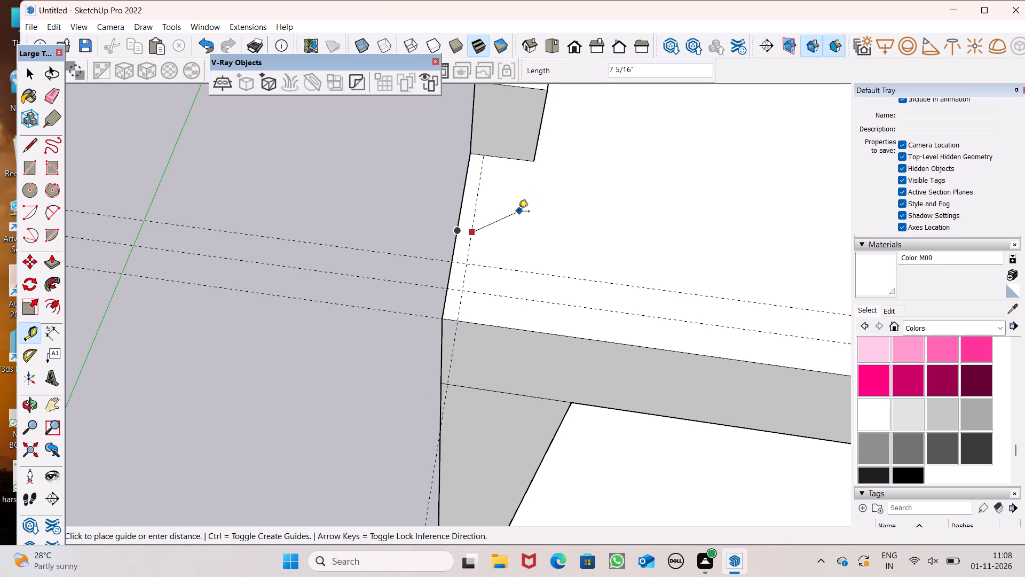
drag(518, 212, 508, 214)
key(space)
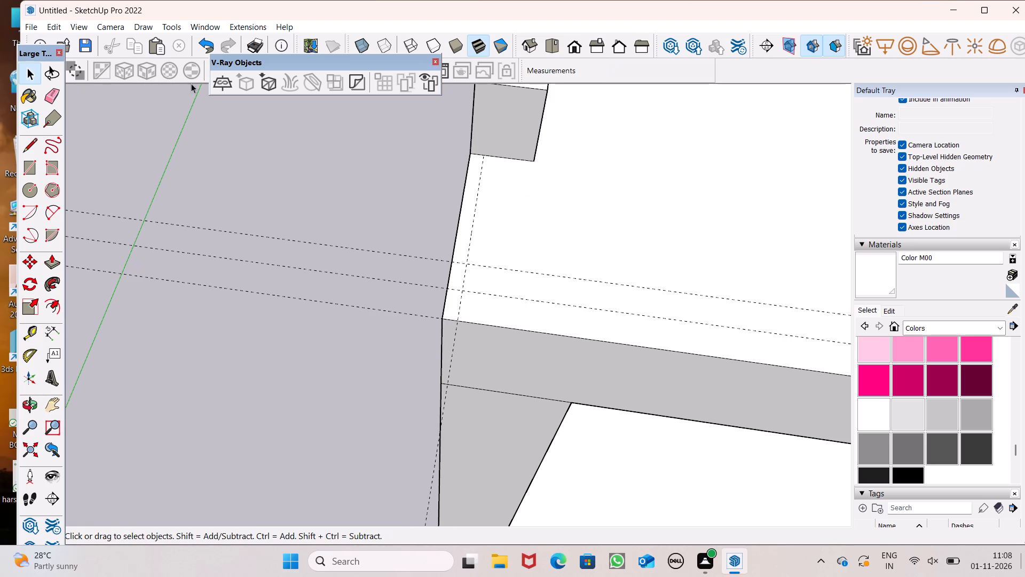
Draw a line along the green axis from the parapet end's inner corner to just past the outer front guide on the roof-level slab.
click(31, 143)
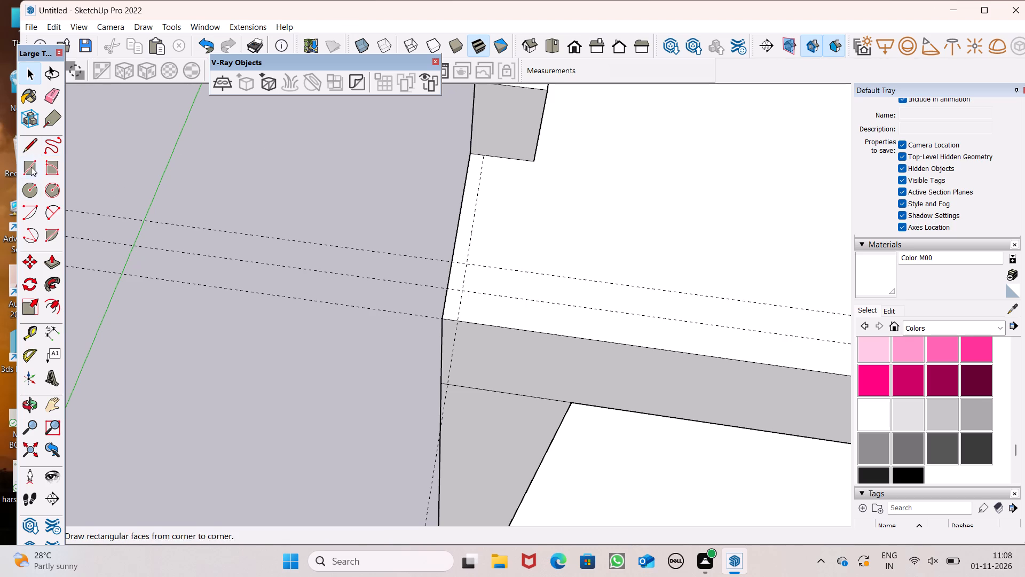
click(34, 144)
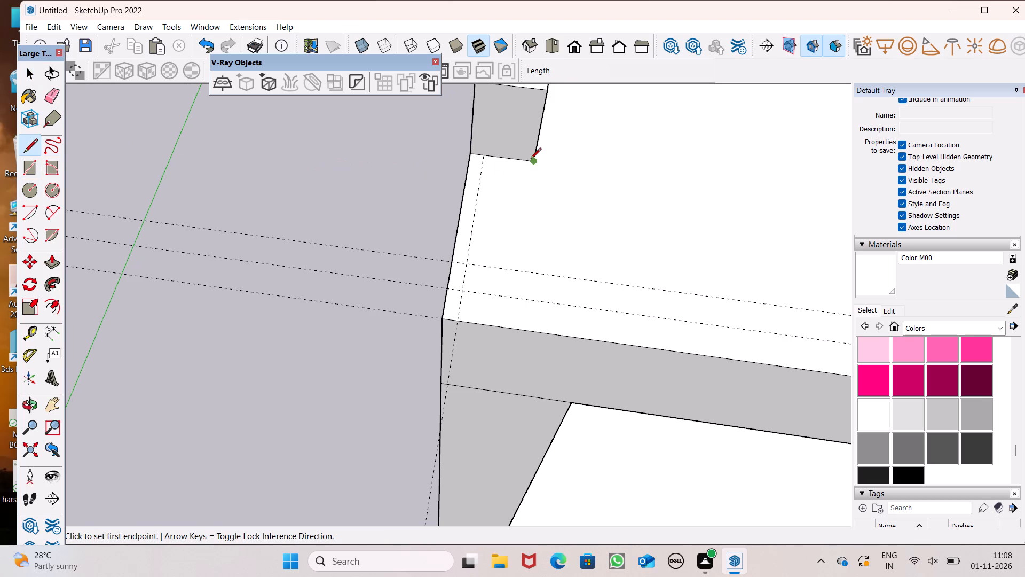
click(531, 160)
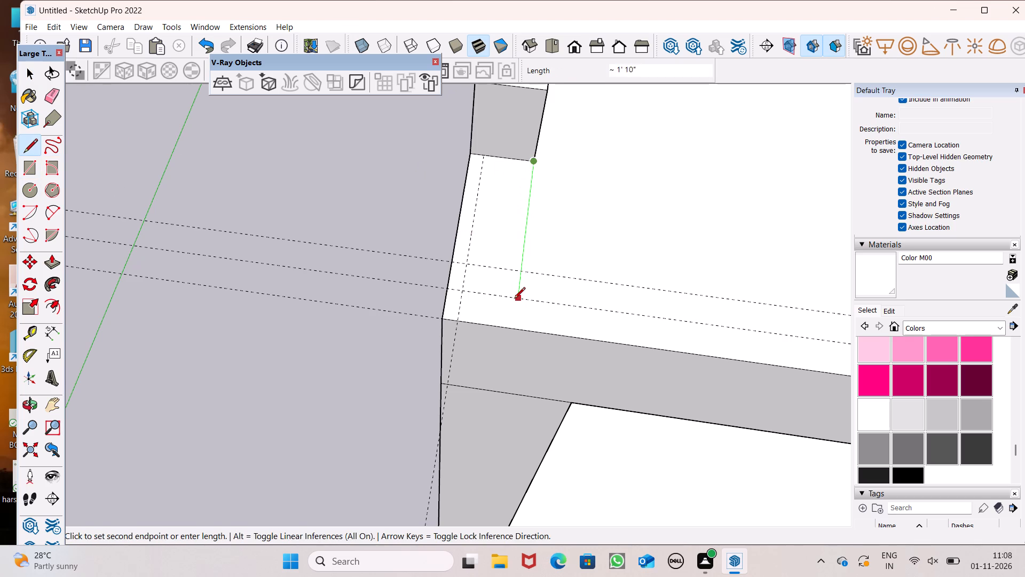
click(514, 303)
key(space)
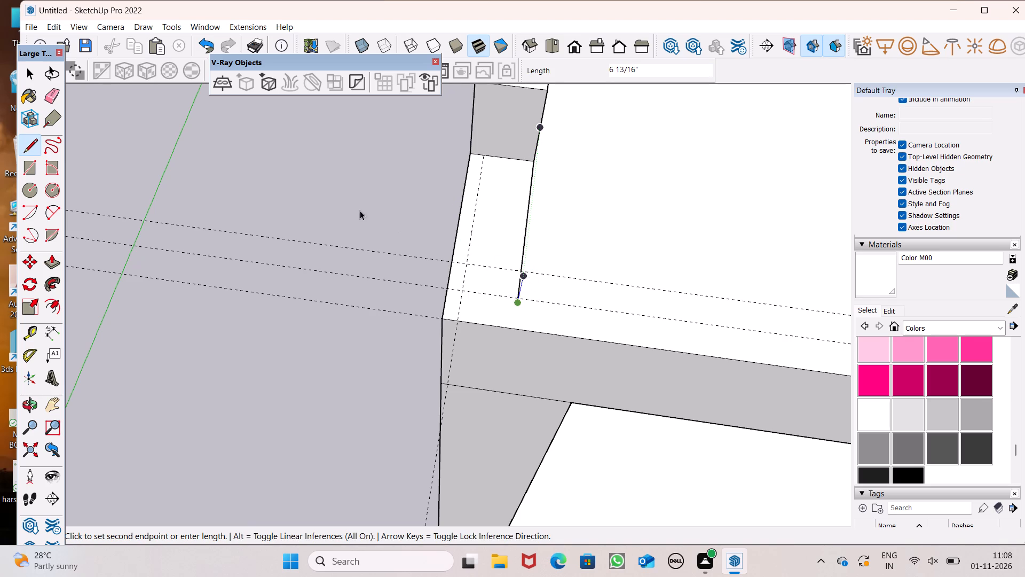
Draw a line along the free-side guide from the parapet end forward to the outer front guide.
click(34, 142)
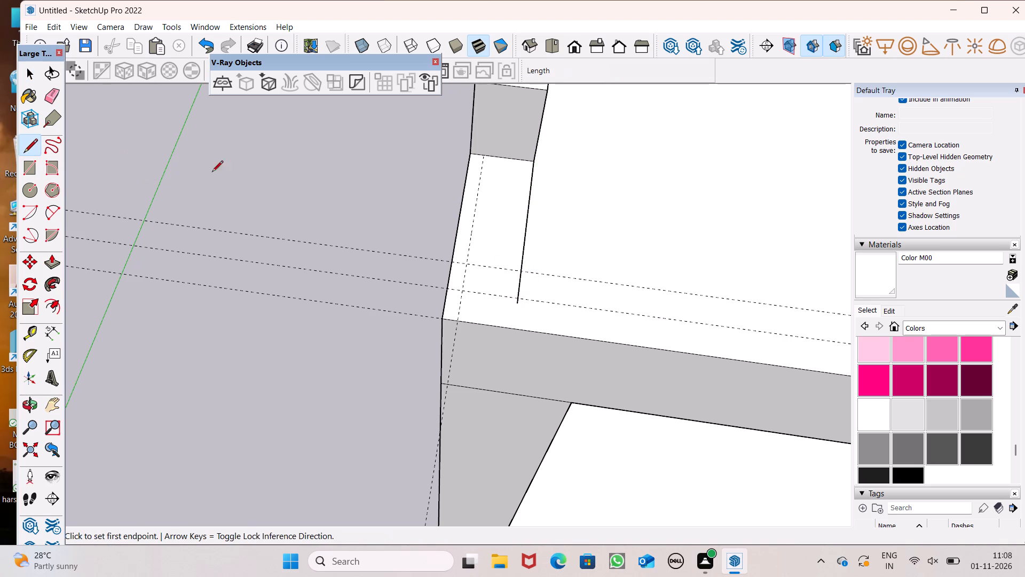
click(484, 158)
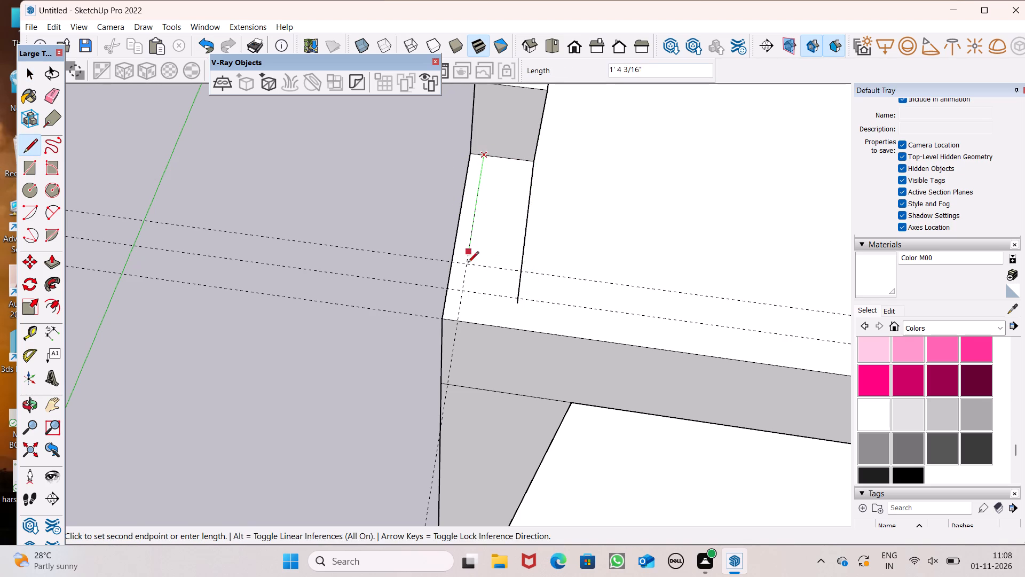
click(466, 289)
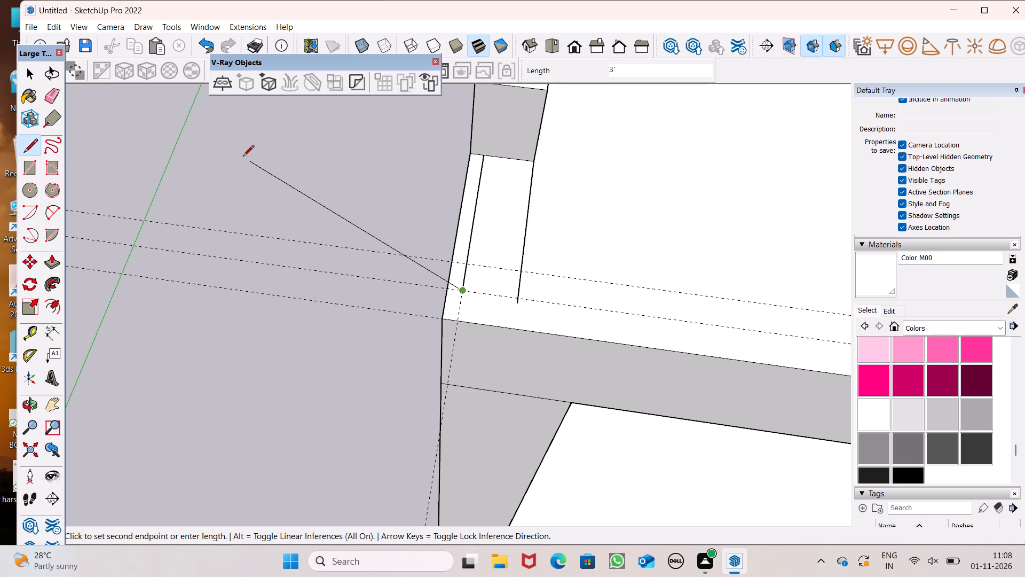
key(space)
Draw a 4" deep rectangle between the two front guides, spanning the roof-level slab from the free-side guide to the outer guide opposite.
click(33, 174)
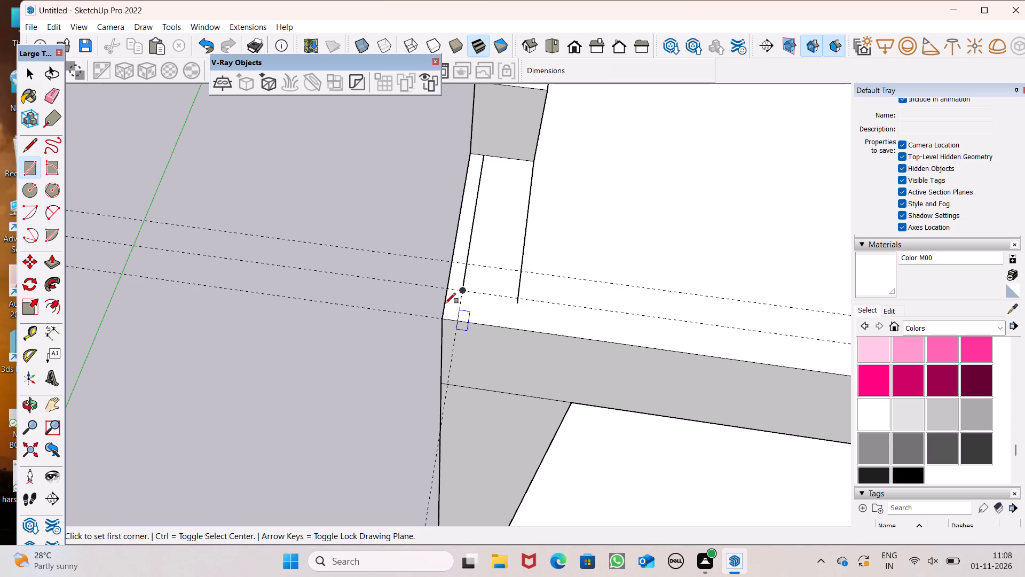
click(464, 263)
scroll(314, 221, down, 7)
scroll(582, 296, down, 1)
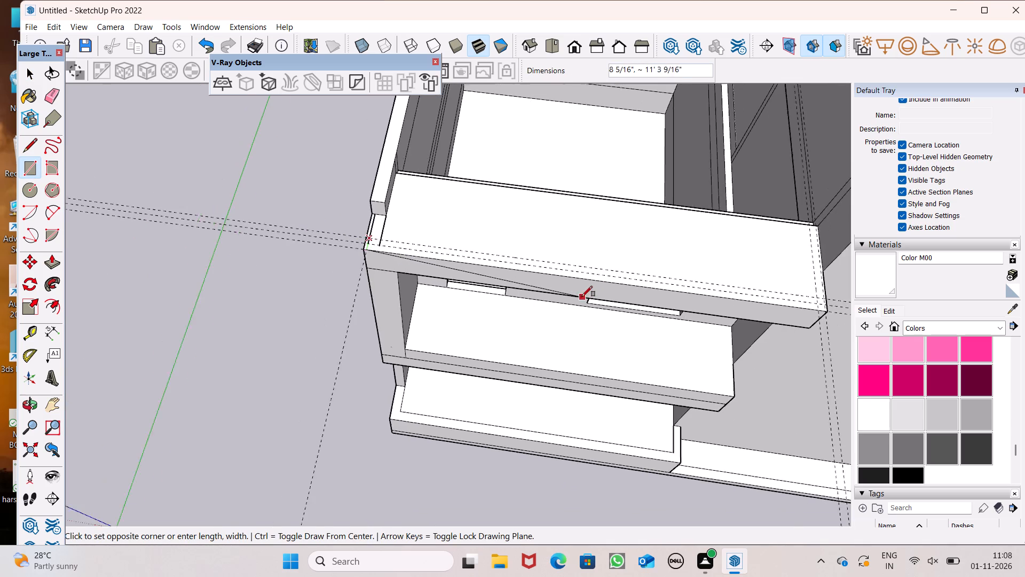
scroll(582, 297, down, 2)
scroll(783, 316, up, 15)
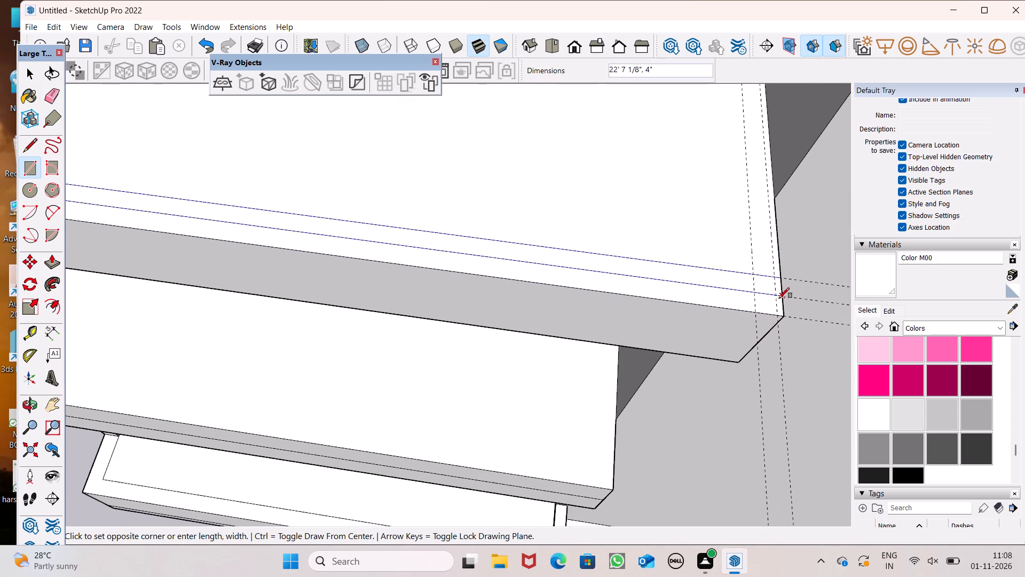
scroll(779, 298, up, 5)
click(772, 298)
Draw a rectangle of about 5 3/16" by 4' 7 3/8" between the side guides beside the large wall block, reaching the front strip's outer corner.
scroll(756, 288, down, 8)
scroll(628, 239, down, 7)
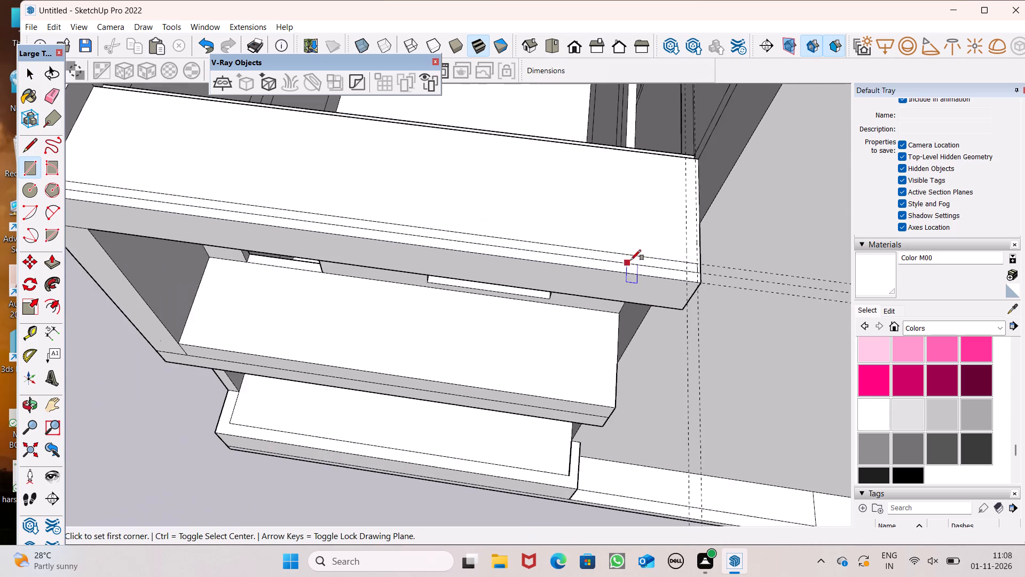
scroll(681, 254, down, 7)
scroll(679, 248, up, 8)
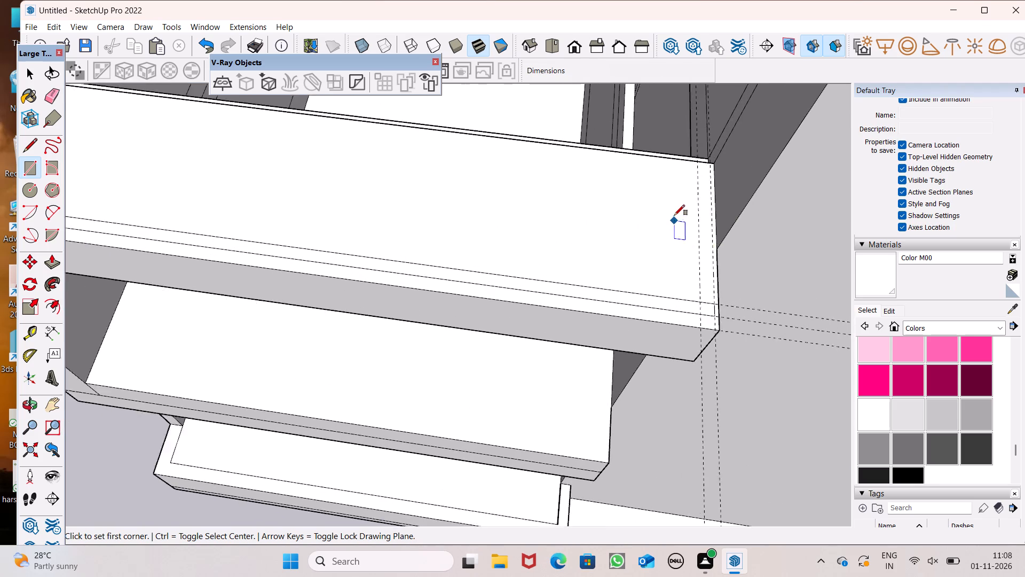
scroll(674, 215, up, 4)
scroll(725, 195, up, 3)
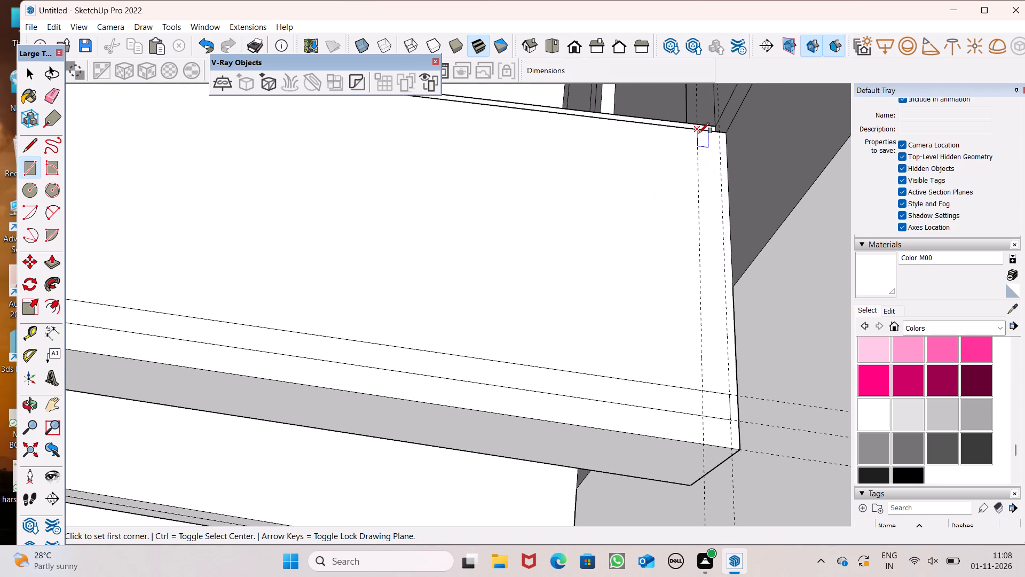
click(699, 132)
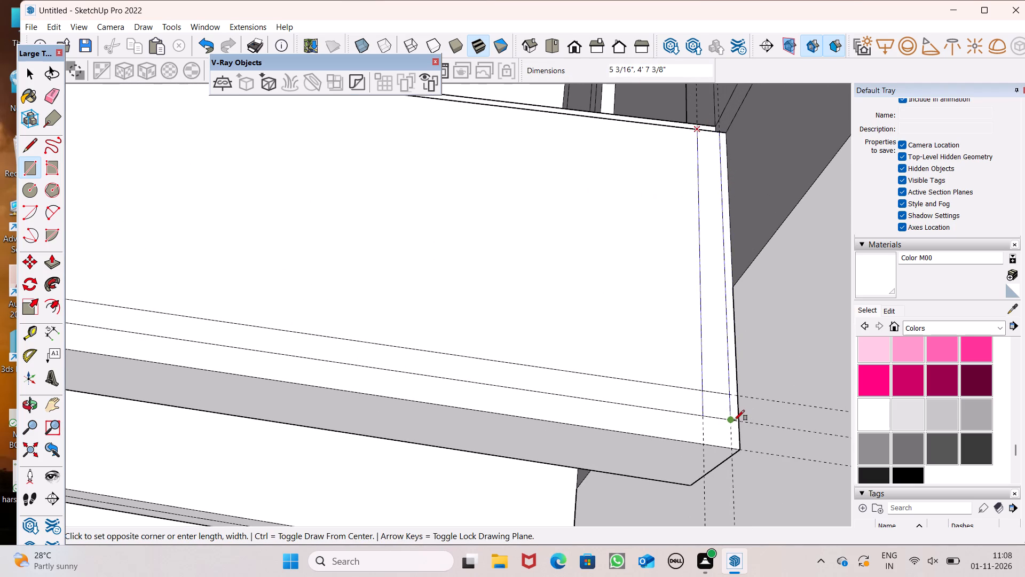
click(733, 417)
scroll(674, 227, down, 9)
key(space)
Erase the front guides and the free-side guide that run past the roof-level slab.
scroll(658, 274, down, 8)
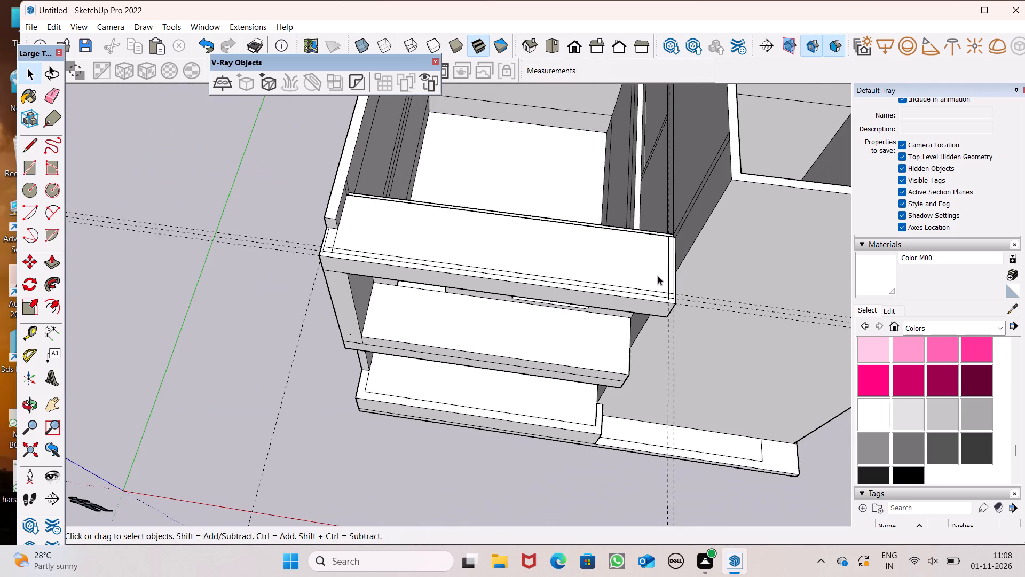
middle_drag(658, 279, 653, 228)
scroll(589, 230, down, 4)
middle_drag(614, 220, 661, 193)
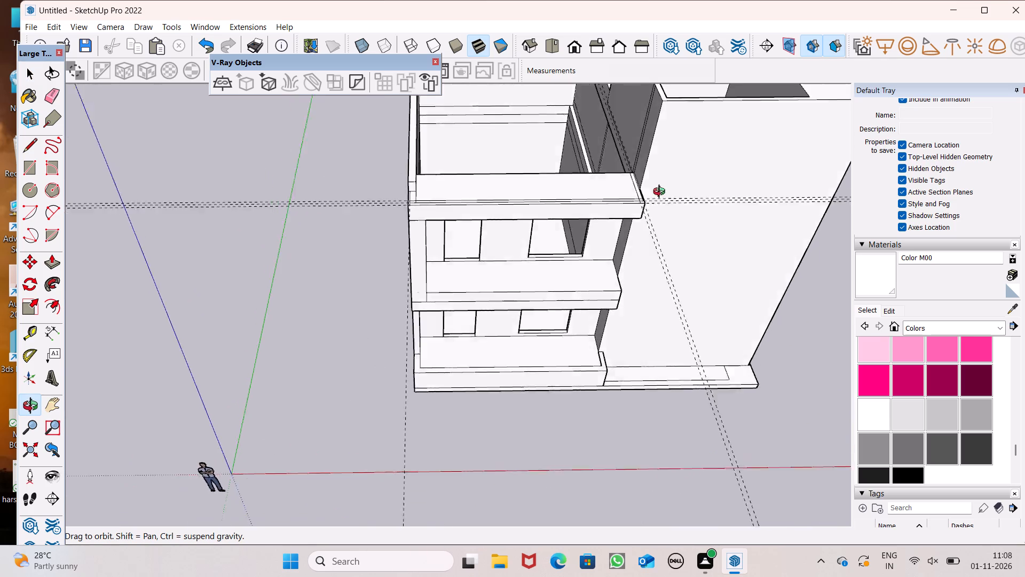
middle_drag(661, 193, 593, 214)
scroll(441, 210, down, 1)
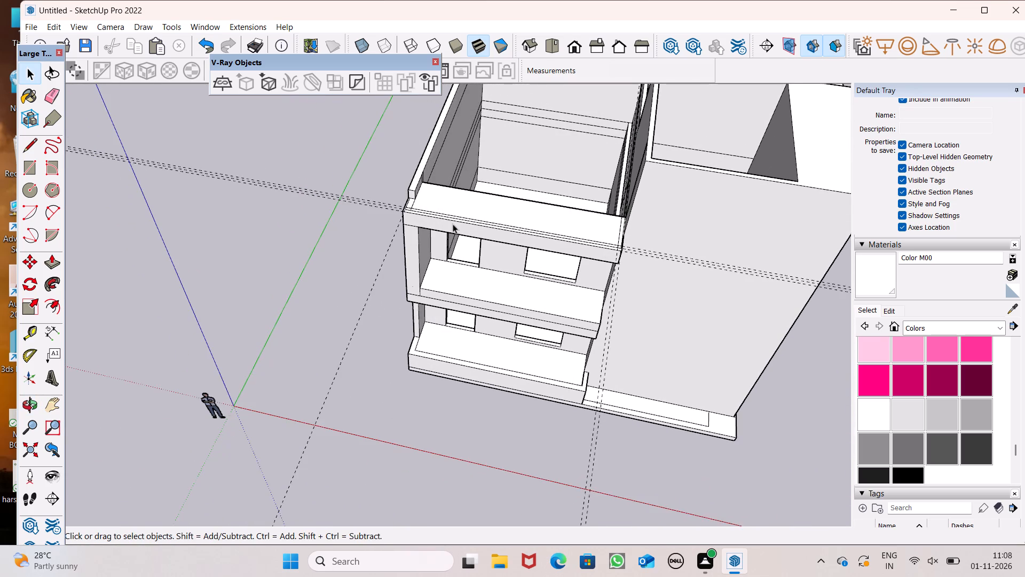
middle_drag(454, 224, 466, 236)
drag(50, 92, 60, 98)
drag(297, 161, 306, 184)
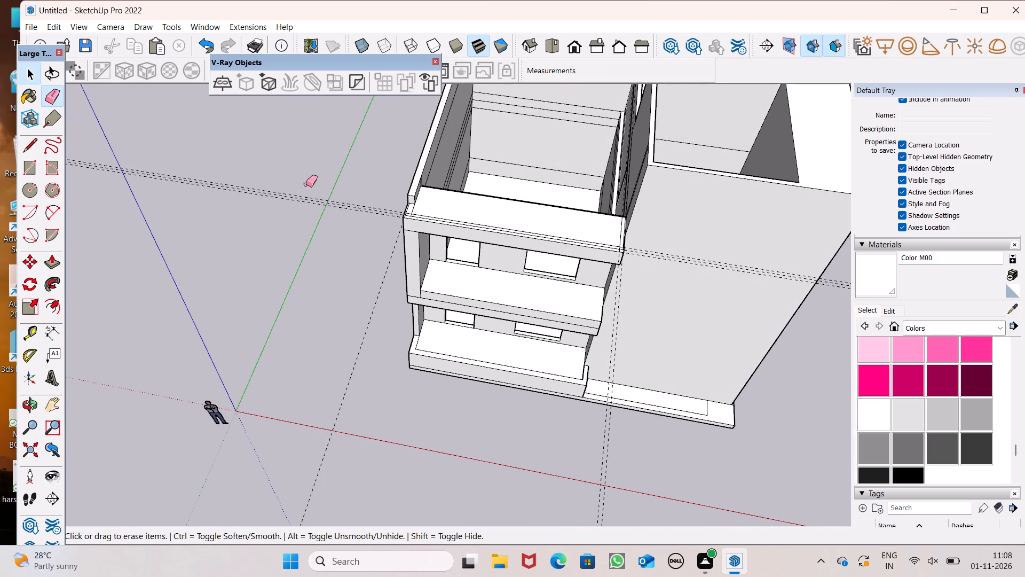
drag(306, 184, 312, 212)
drag(373, 298, 369, 310)
Erase the overlapping line segments and the overshooting stub where the side strip meets the front strip at the slab's free-side corner.
scroll(397, 234, up, 6)
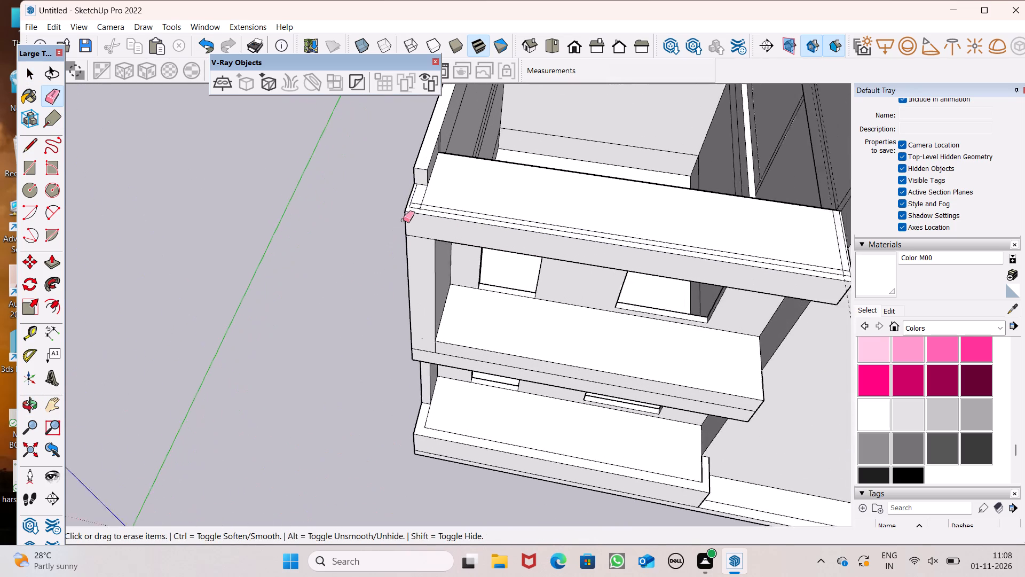
scroll(403, 220, up, 10)
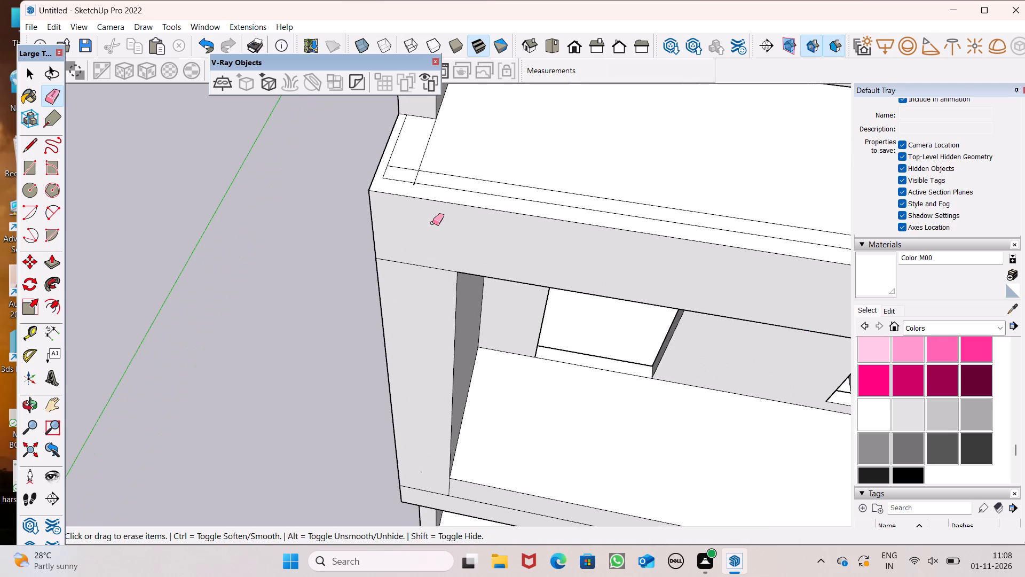
middle_drag(428, 223, 417, 261)
scroll(422, 267, up, 9)
drag(405, 190, 431, 211)
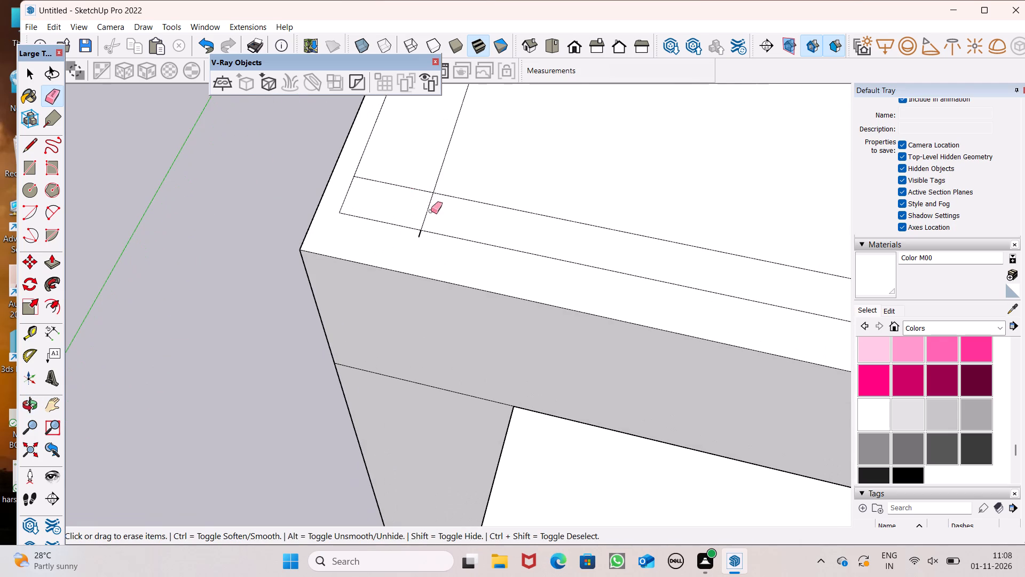
drag(431, 211, 415, 186)
scroll(420, 233, up, 12)
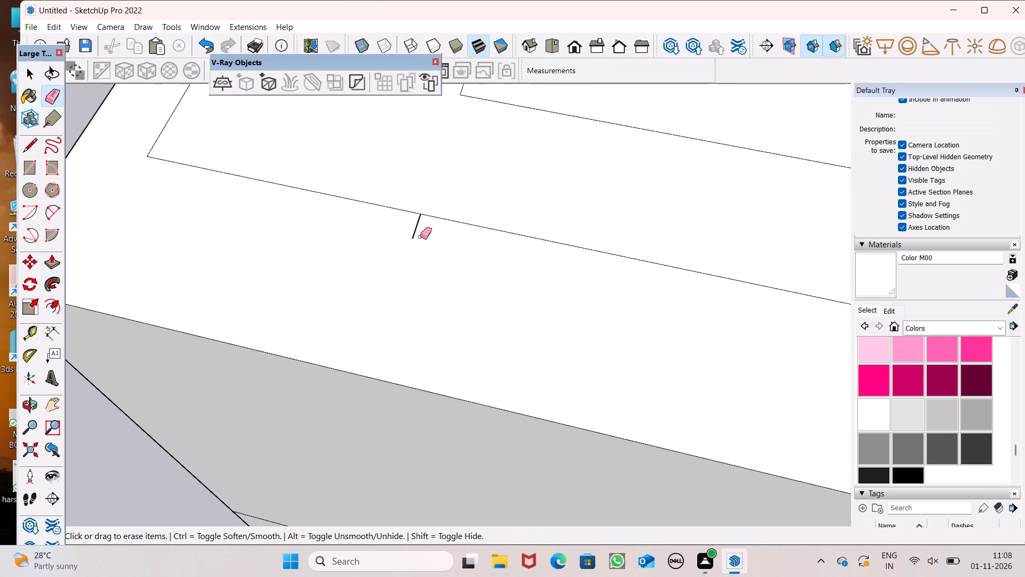
drag(416, 237, 408, 237)
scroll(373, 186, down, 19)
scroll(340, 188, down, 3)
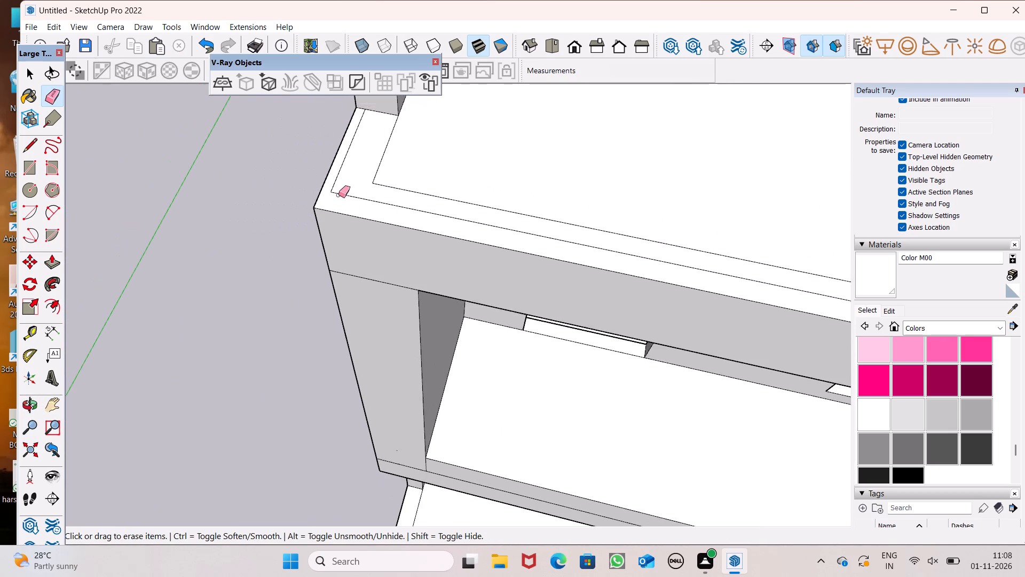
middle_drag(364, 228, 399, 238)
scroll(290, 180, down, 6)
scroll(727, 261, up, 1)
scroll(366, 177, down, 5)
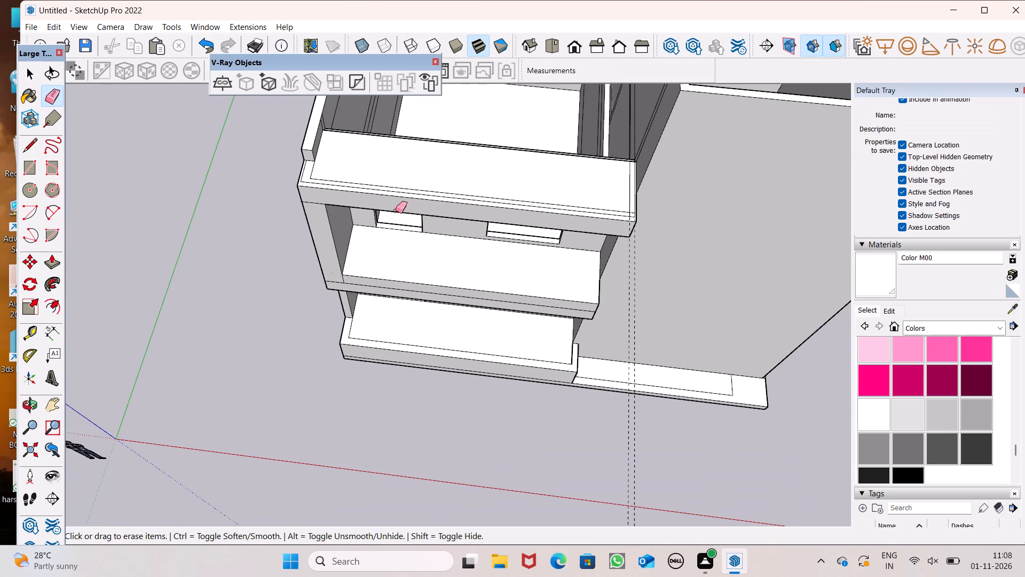
Erase the two leftover guides beside the wall block and the crossing line stubs at the parapet outline's nearby outer corner.
drag(630, 482, 625, 491)
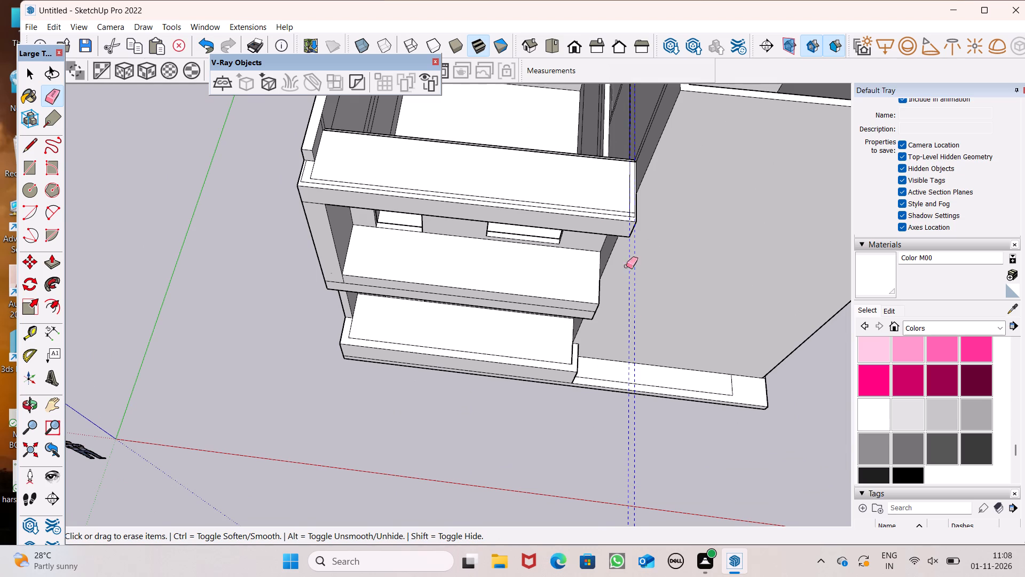
scroll(597, 189, up, 7)
scroll(641, 245, up, 6)
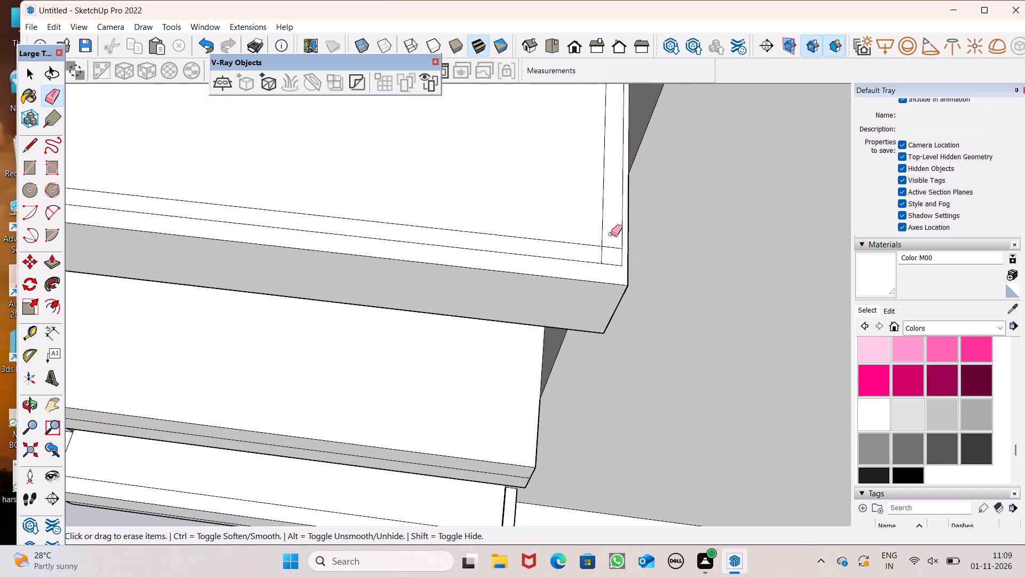
scroll(606, 251, up, 10)
drag(599, 253, 619, 228)
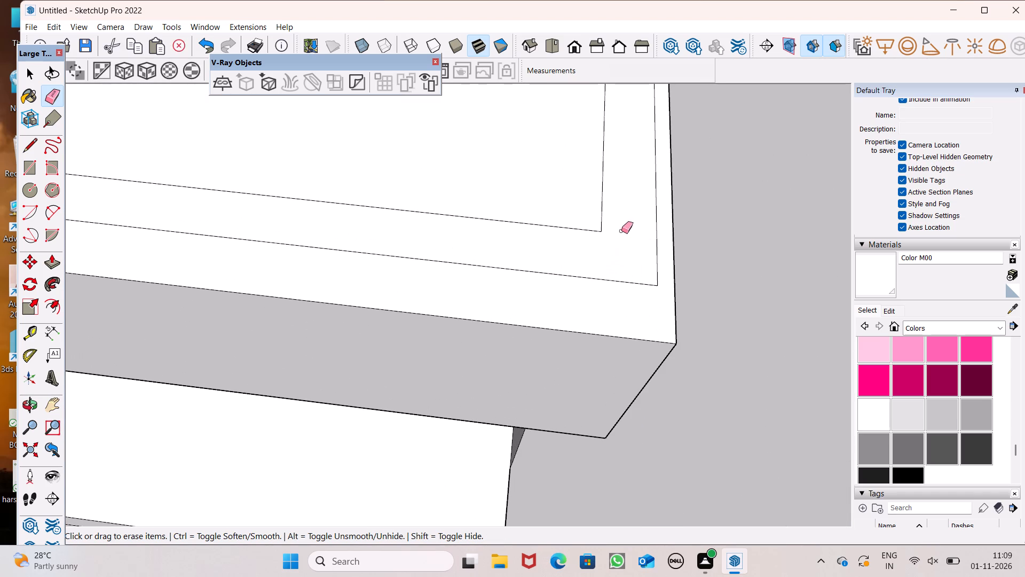
Push/Pull the parapet outline on the roof-level front slab up 1' 1 5/8", level with the adjoining side wall's top.
scroll(603, 304, down, 8)
scroll(611, 228, down, 13)
middle_drag(454, 237, 511, 215)
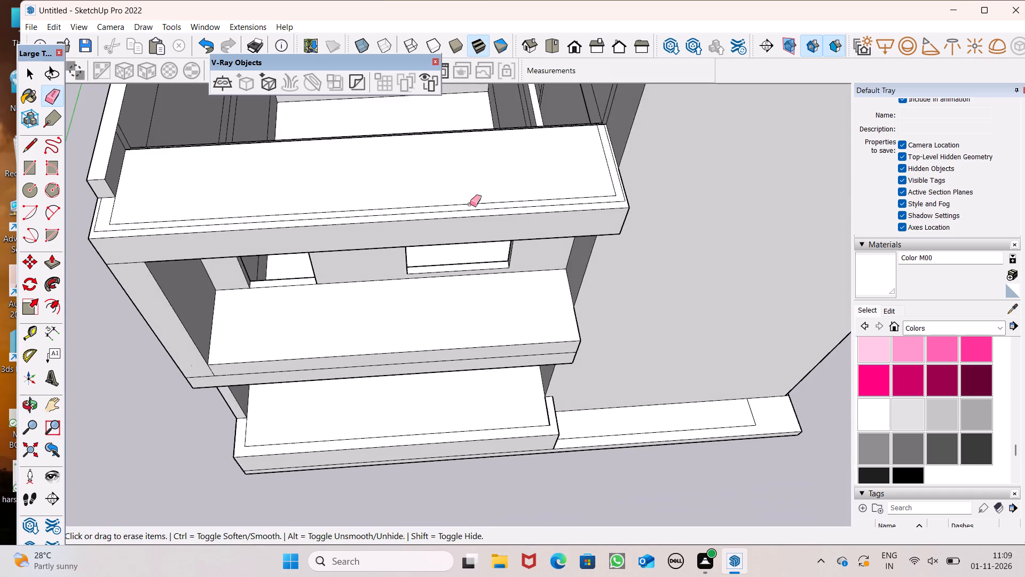
scroll(483, 216, down, 6)
key(space)
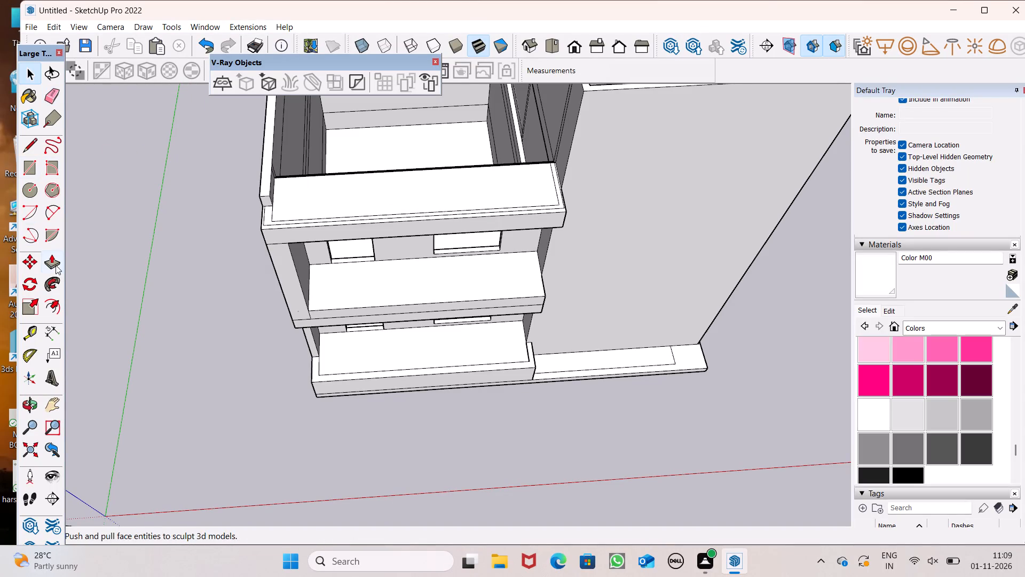
drag(49, 264, 54, 262)
scroll(448, 216, down, 6)
scroll(281, 231, up, 8)
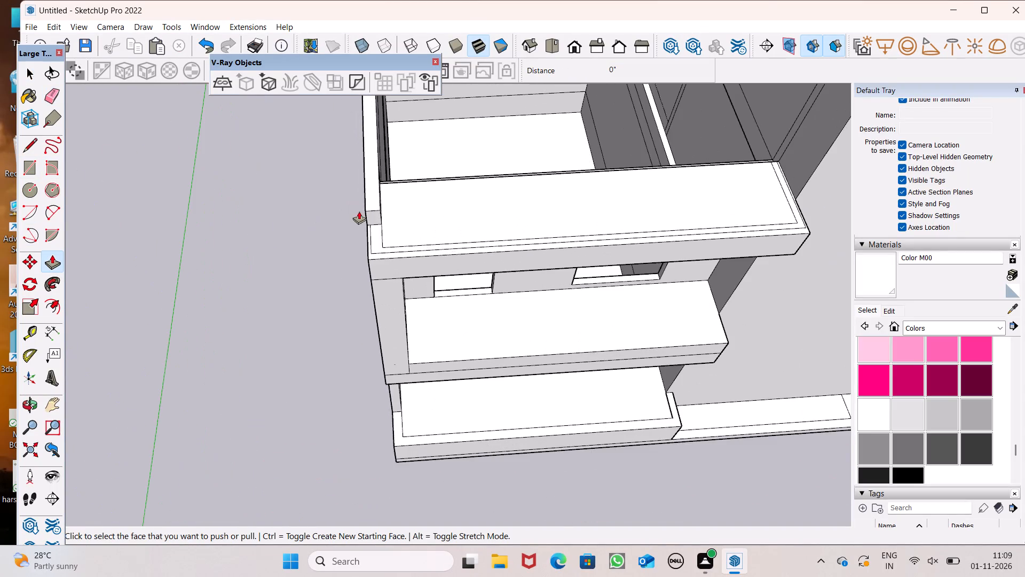
scroll(376, 234, up, 8)
scroll(375, 209, down, 4)
middle_drag(380, 217, 440, 256)
scroll(375, 251, up, 6)
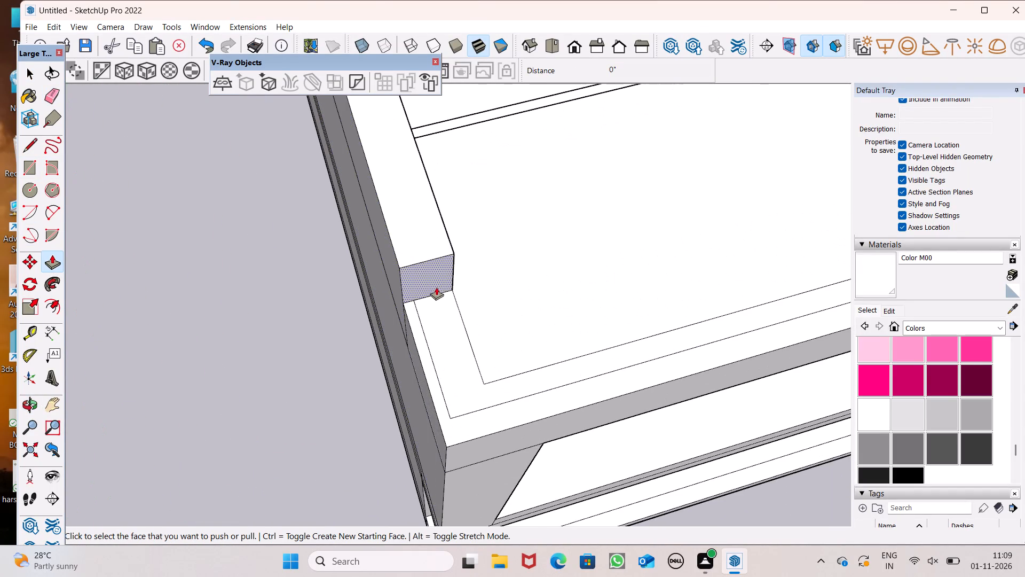
drag(444, 303, 411, 263)
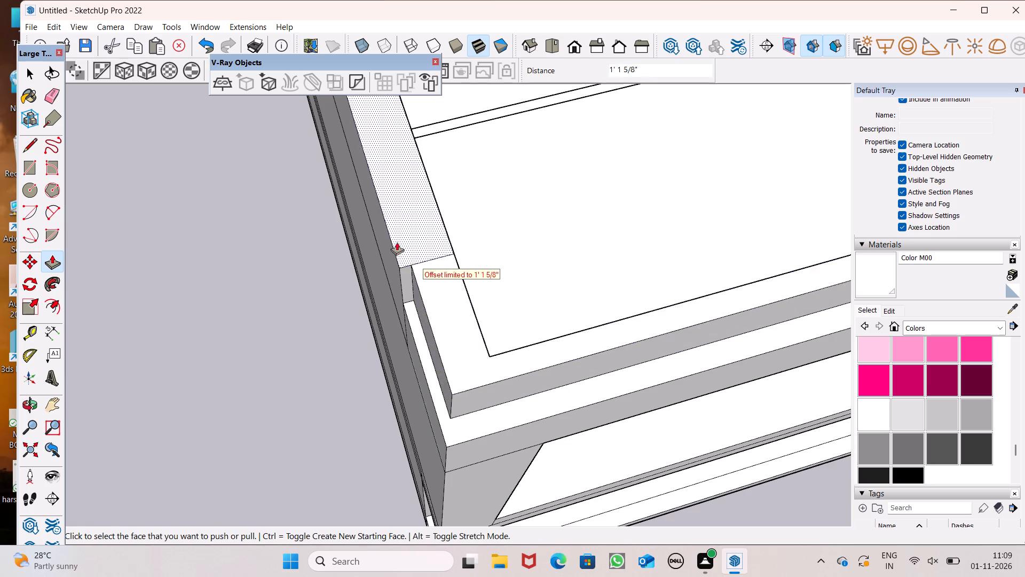
Examine the raised front parapet and the whole house from the front and from the opposite facade.
scroll(397, 243, down, 15)
middle_drag(463, 264, 370, 95)
scroll(370, 95, up, 1)
scroll(381, 153, down, 5)
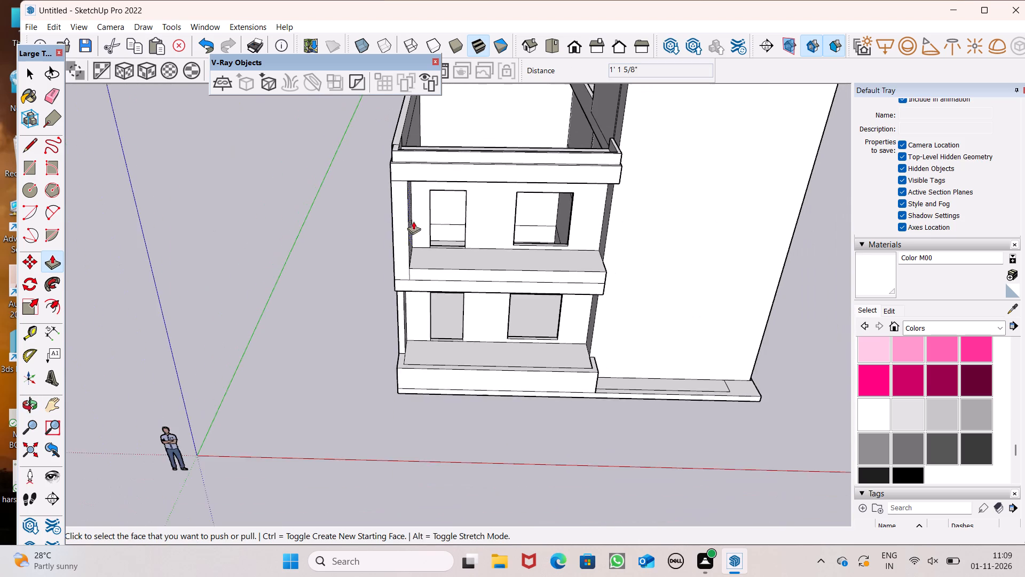
scroll(417, 234, down, 5)
scroll(413, 114, up, 4)
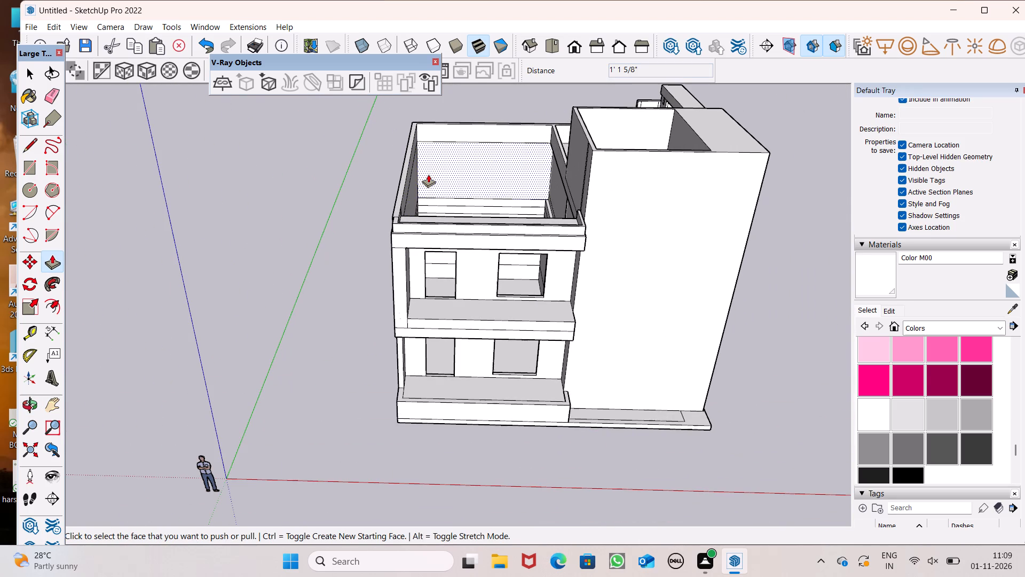
scroll(427, 196, down, 7)
middle_drag(464, 237, 330, 278)
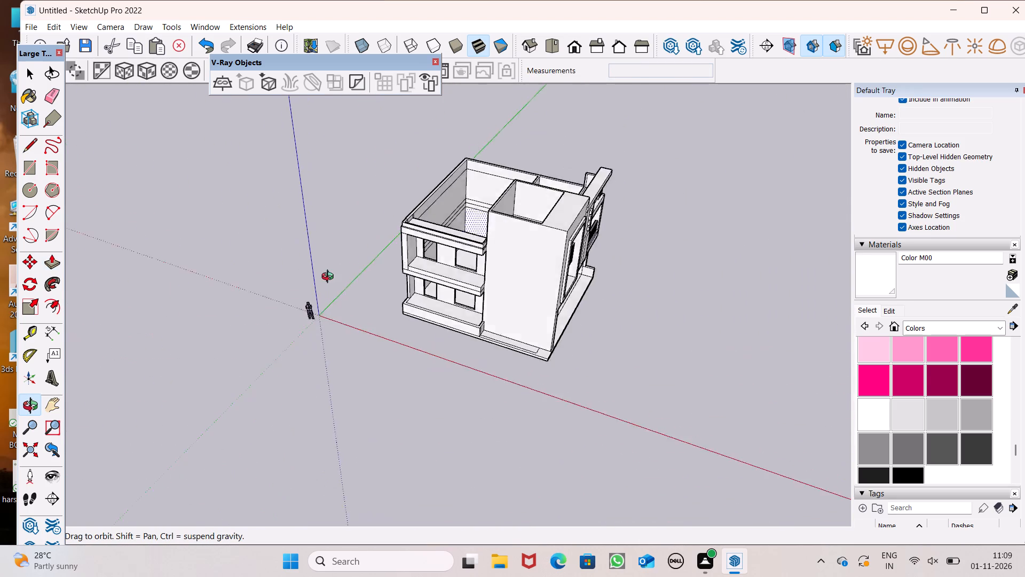
middle_drag(330, 278, 0, 292)
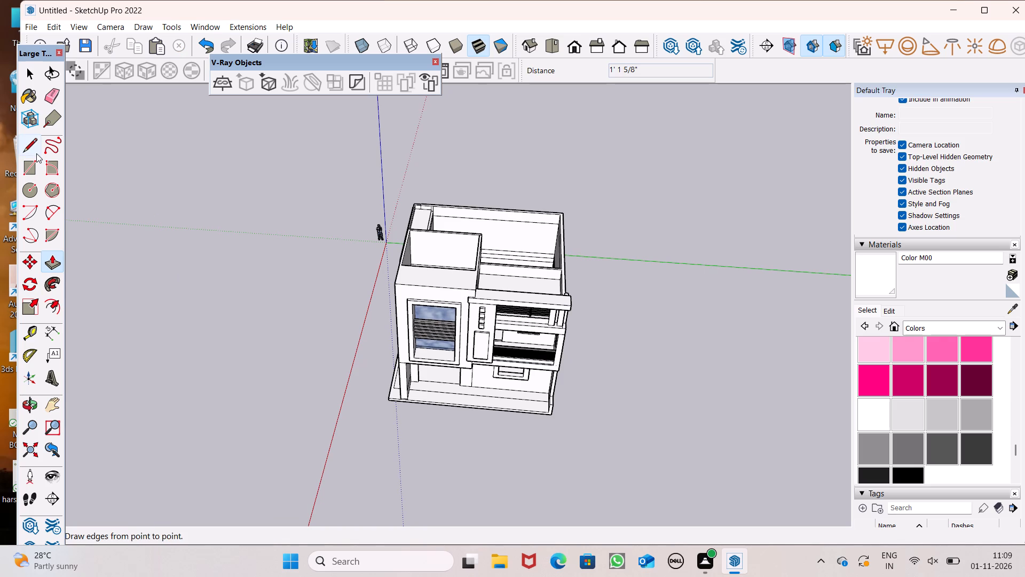
Draw a short line across the end of the low roof partition wall where it meets the long side wall's top.
click(37, 149)
middle_drag(361, 252, 6, 169)
scroll(173, 276, up, 7)
scroll(224, 301, down, 8)
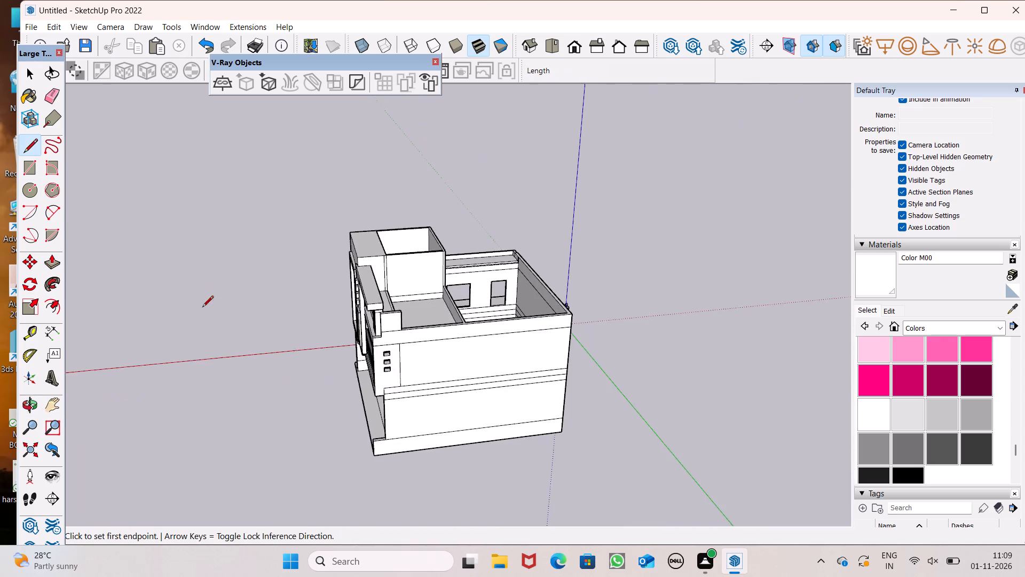
middle_drag(326, 329, 358, 419)
scroll(523, 349, up, 9)
scroll(455, 358, up, 5)
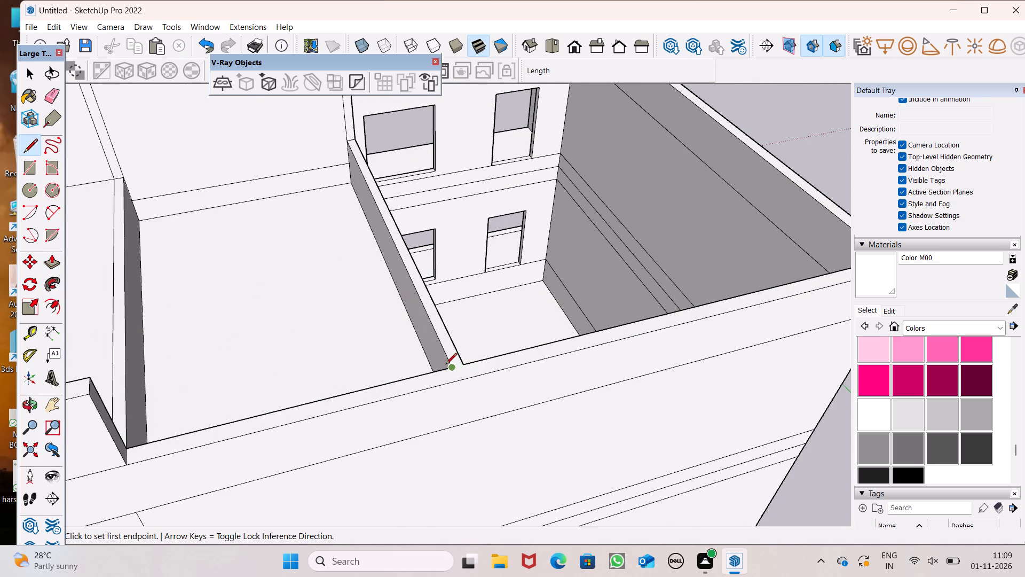
click(449, 369)
click(466, 369)
scroll(374, 276, down, 7)
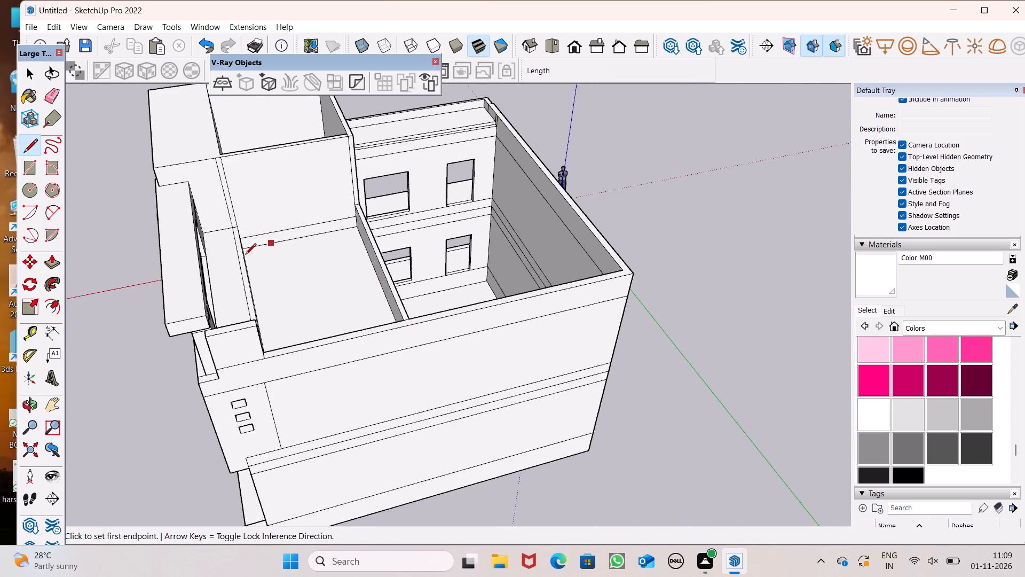
scroll(245, 256, down, 1)
key(space)
Push/Pull the recessed end face of the front parapet outward 1 15/16", flush with the long side wall.
middle_drag(192, 167, 321, 191)
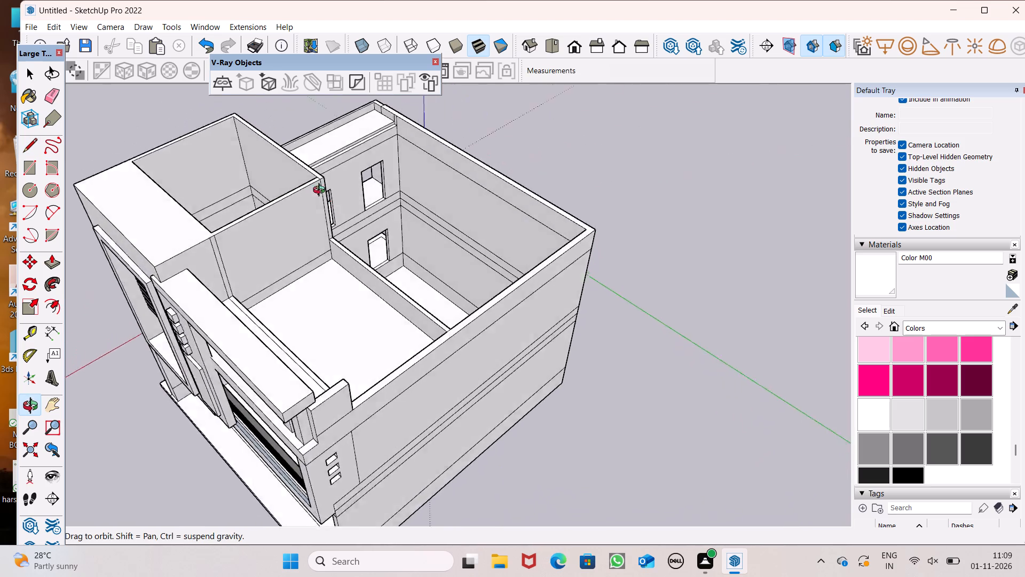
middle_drag(321, 191, 726, 203)
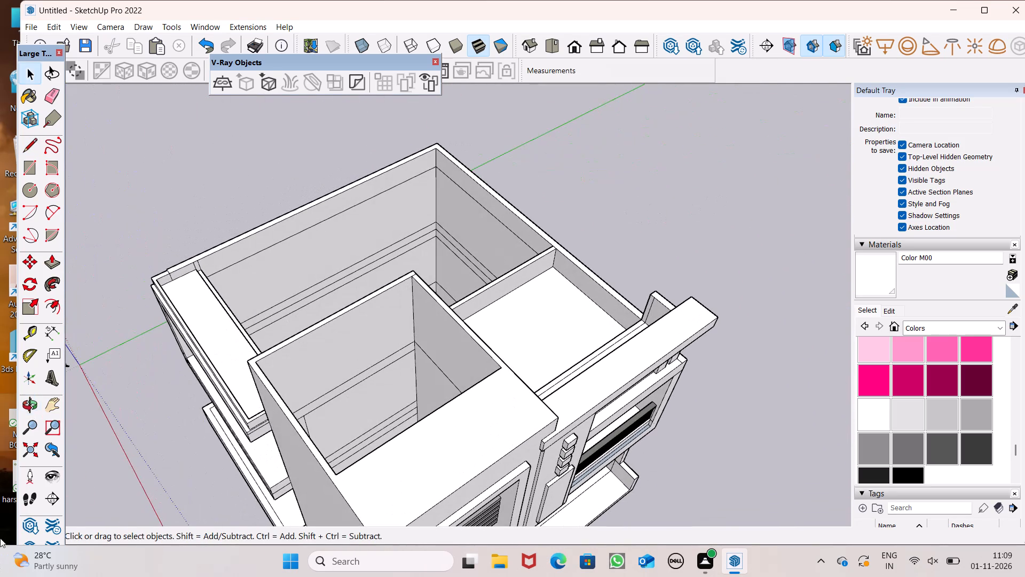
scroll(298, 363, down, 5)
scroll(512, 272, down, 5)
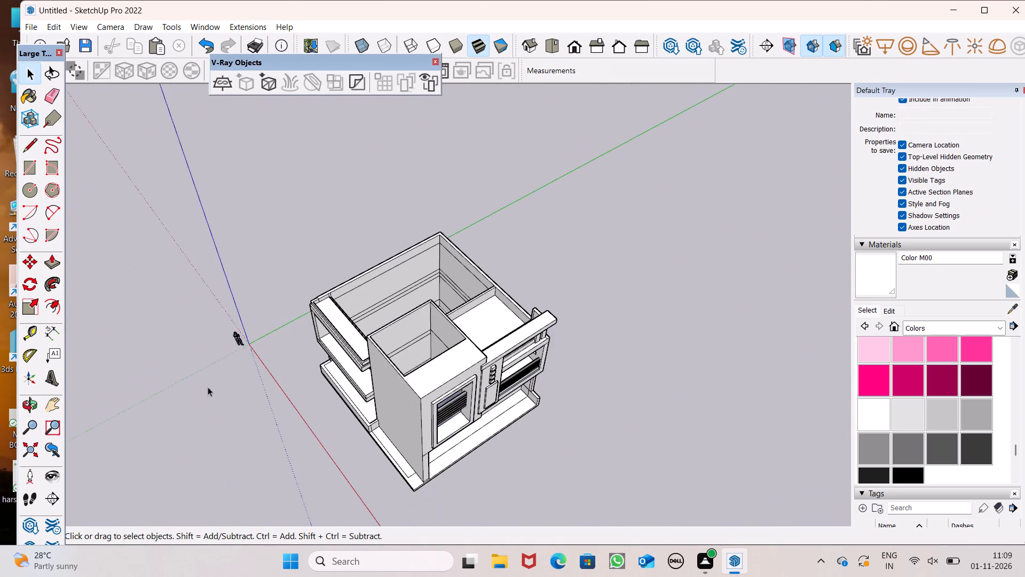
scroll(245, 365, up, 7)
middle_drag(336, 357, 618, 312)
scroll(382, 397, up, 3)
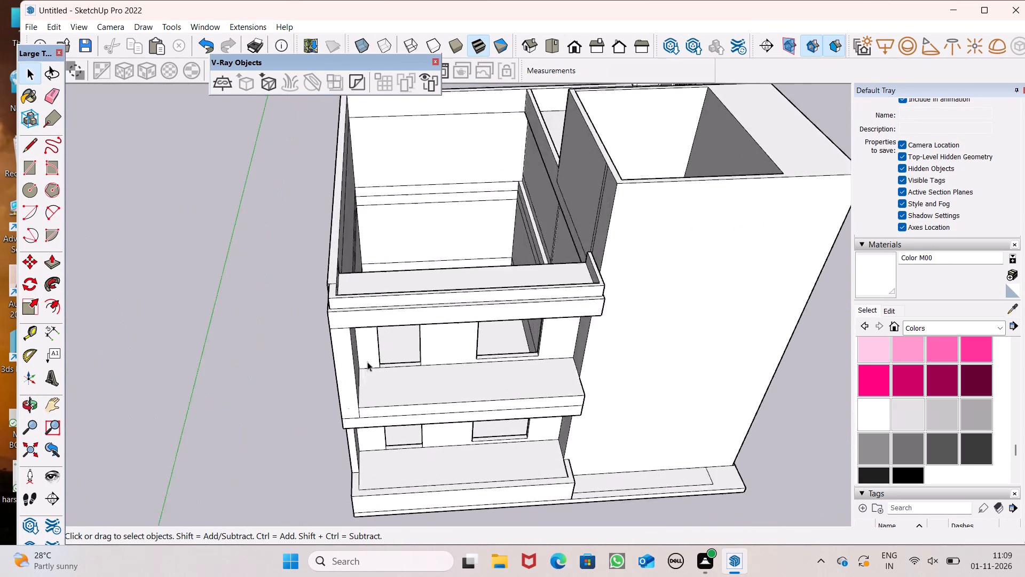
scroll(367, 362, up, 7)
middle_drag(367, 308, 448, 274)
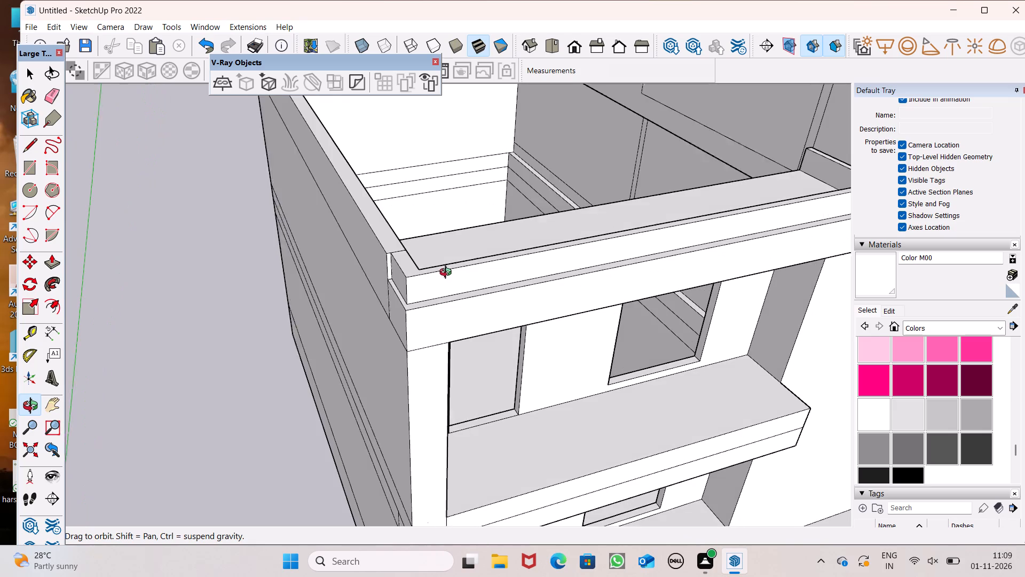
middle_drag(448, 274, 451, 272)
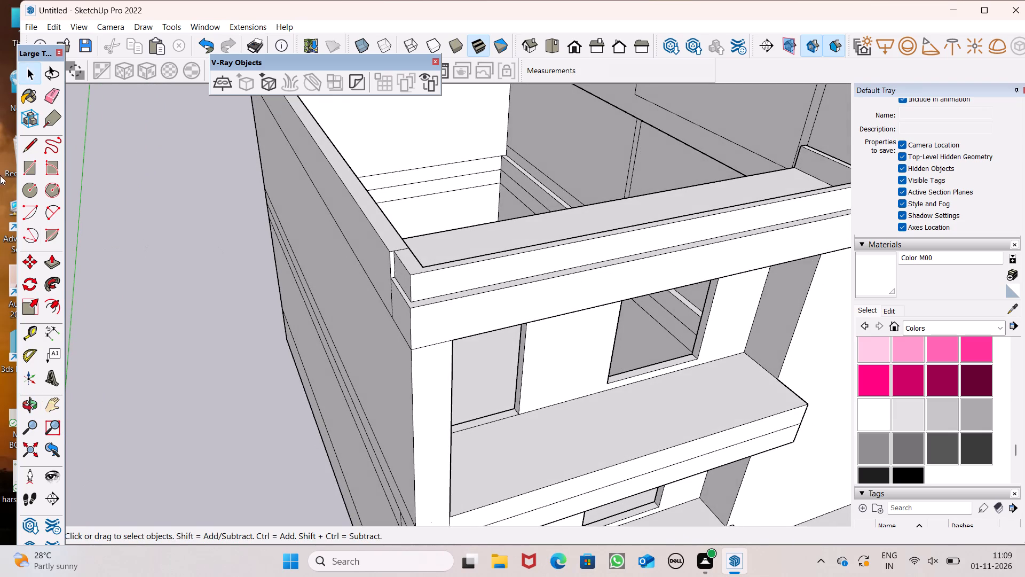
click(52, 260)
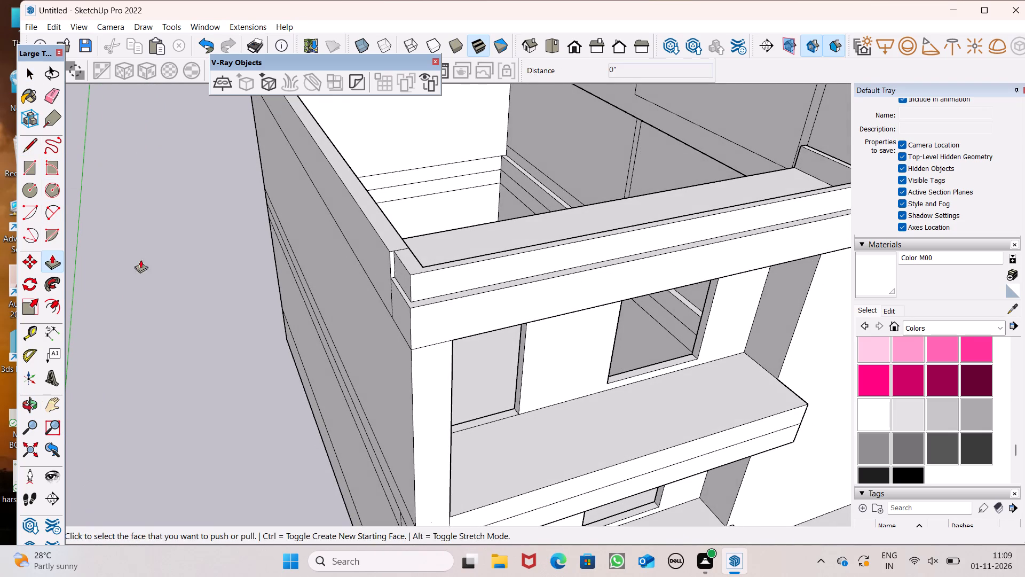
middle_drag(284, 279, 358, 270)
scroll(397, 203, up, 2)
scroll(627, 233, up, 6)
middle_drag(634, 252, 618, 314)
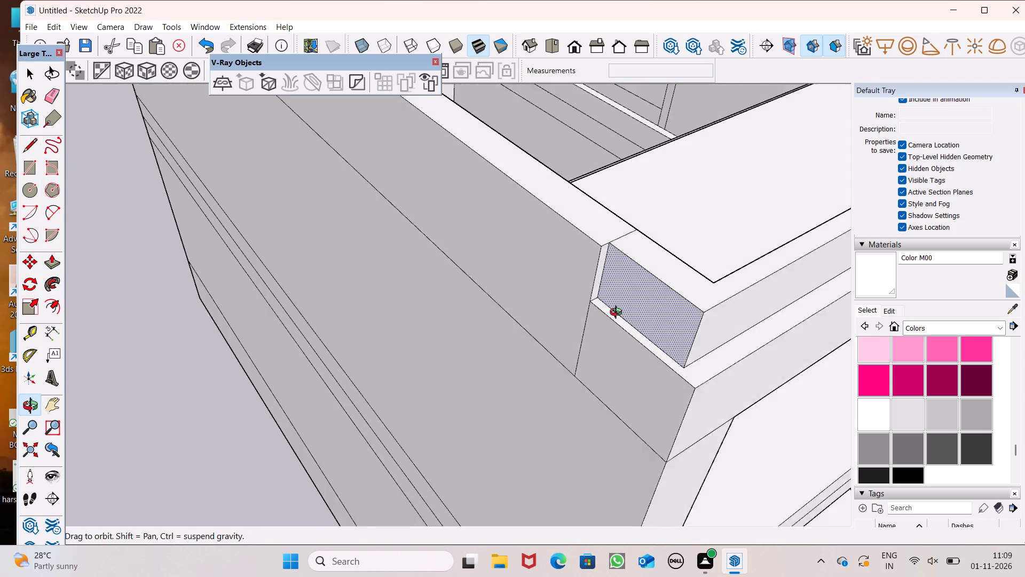
scroll(618, 314, up, 1)
middle_drag(618, 314, 618, 313)
drag(613, 251, 592, 229)
Erase the seam line across the top where the front parapet joins the long side wall.
scroll(518, 213, down, 7)
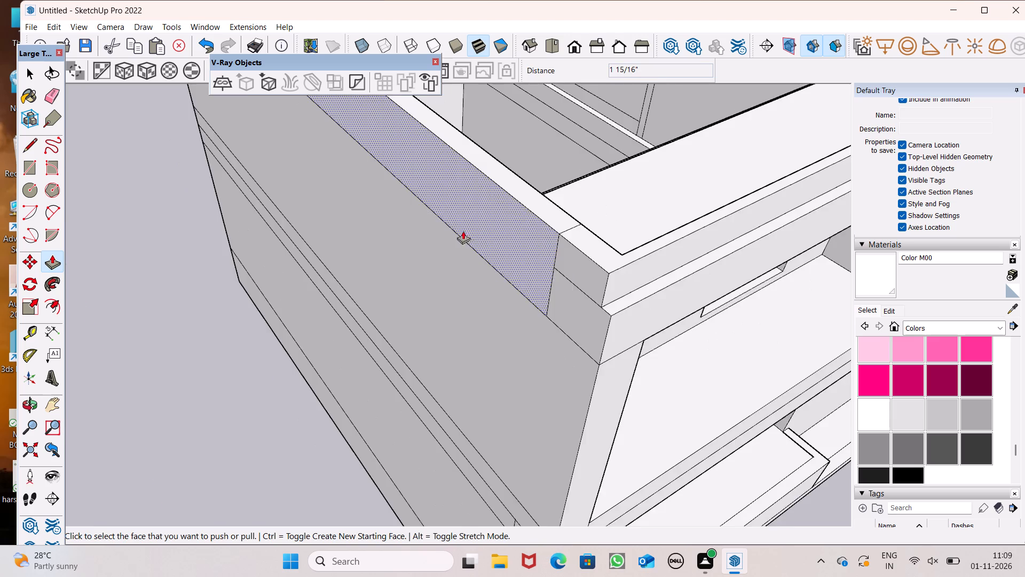
scroll(429, 237, down, 6)
middle_drag(471, 264, 392, 300)
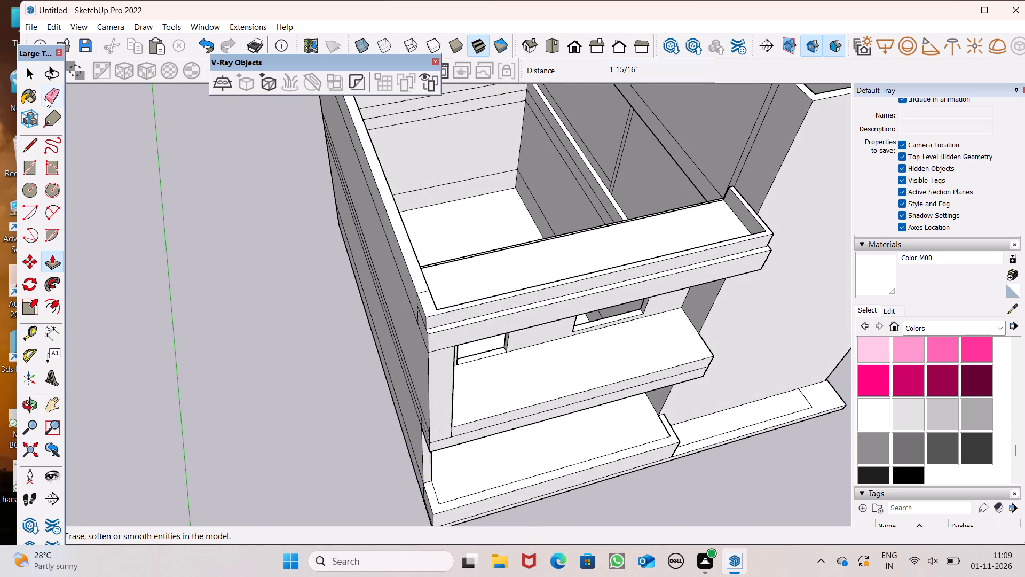
click(48, 98)
scroll(436, 285, up, 5)
drag(413, 292, 414, 297)
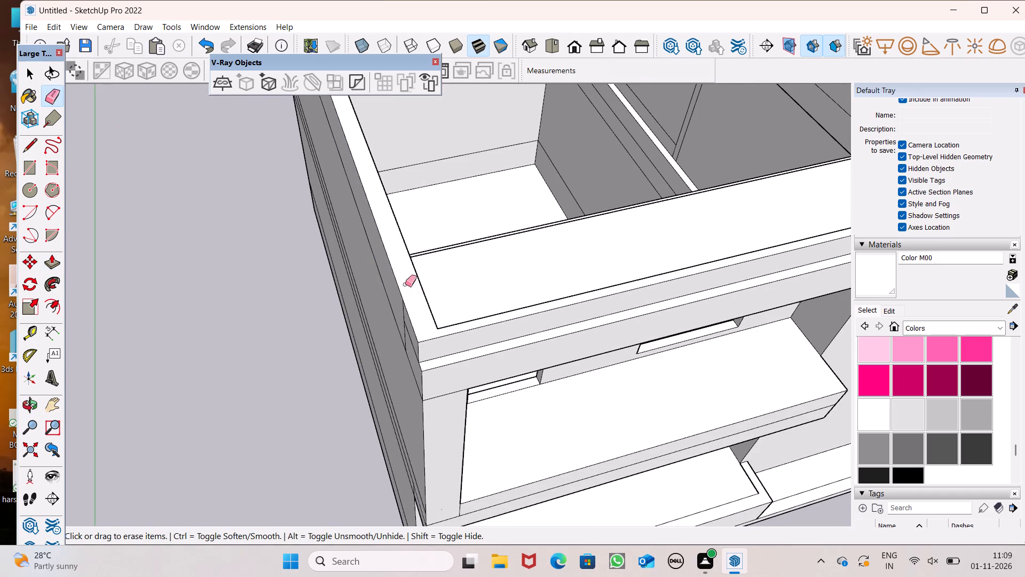
scroll(361, 269, down, 8)
key(space)
Measure the front parapet's height at its free-side corner, from the top edge down to the slab ledge, without placing a dimension.
scroll(305, 285, down, 3)
drag(49, 267, 53, 267)
scroll(280, 267, down, 5)
scroll(227, 243, up, 6)
middle_drag(366, 303, 380, 191)
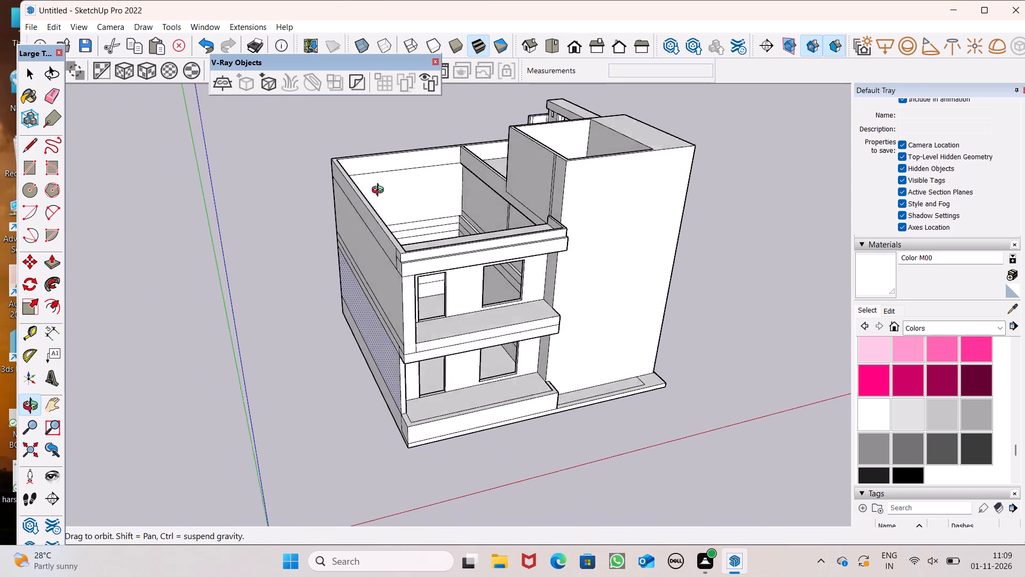
middle_drag(380, 191, 381, 187)
scroll(381, 187, up, 1)
click(49, 331)
scroll(259, 309, up, 2)
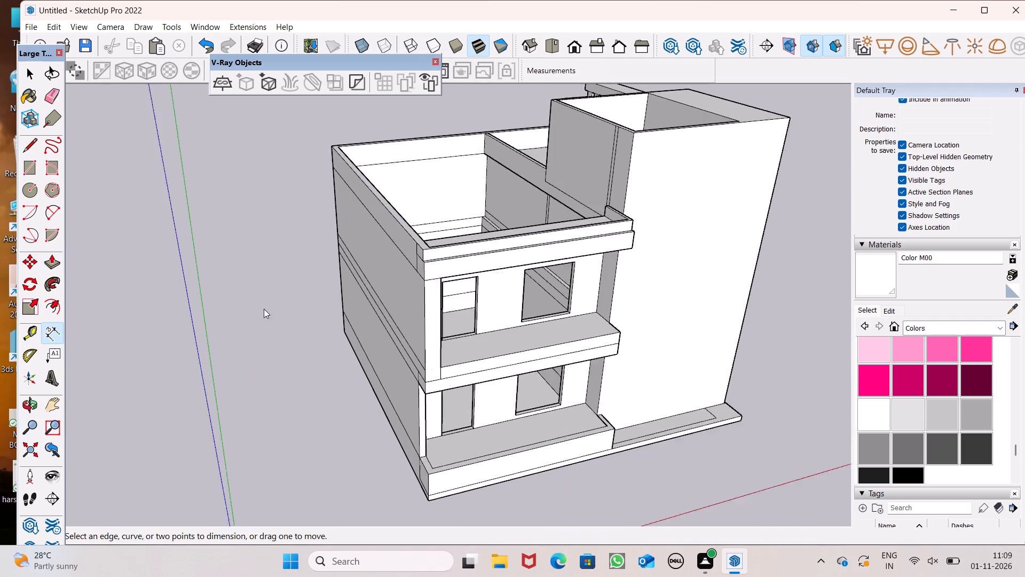
scroll(264, 309, up, 4)
scroll(445, 331, down, 5)
scroll(547, 282, up, 6)
scroll(436, 279, up, 6)
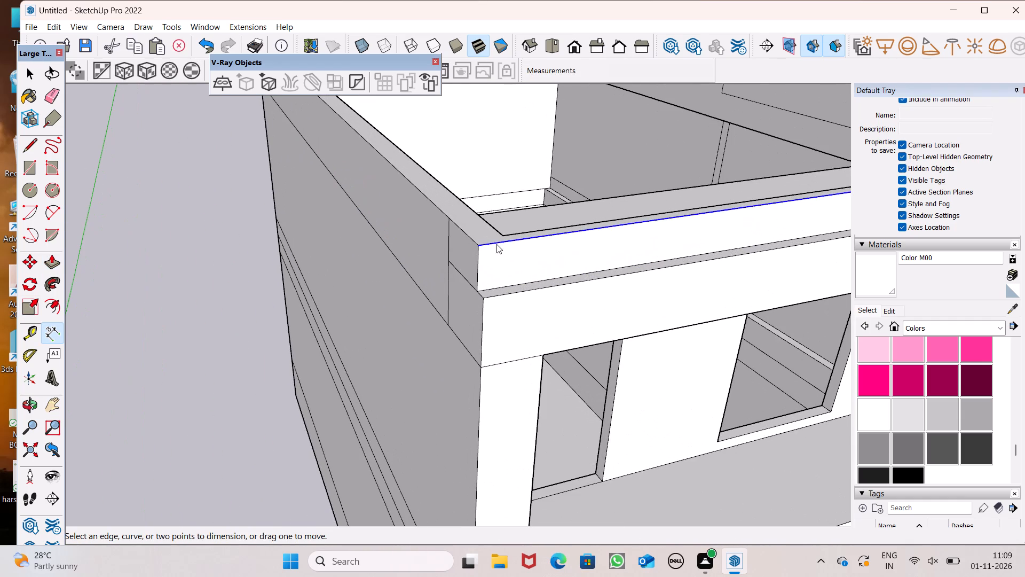
click(480, 251)
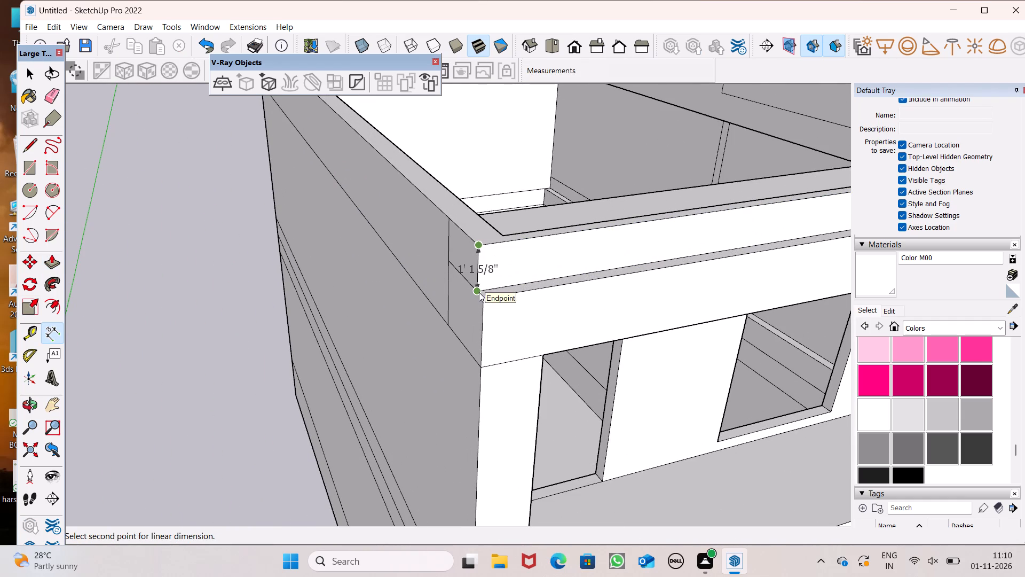
key(space)
Push/Pull the joined top face of the front parapet and roof-level walls up by 3'.
scroll(354, 282, down, 6)
middle_drag(385, 307, 377, 361)
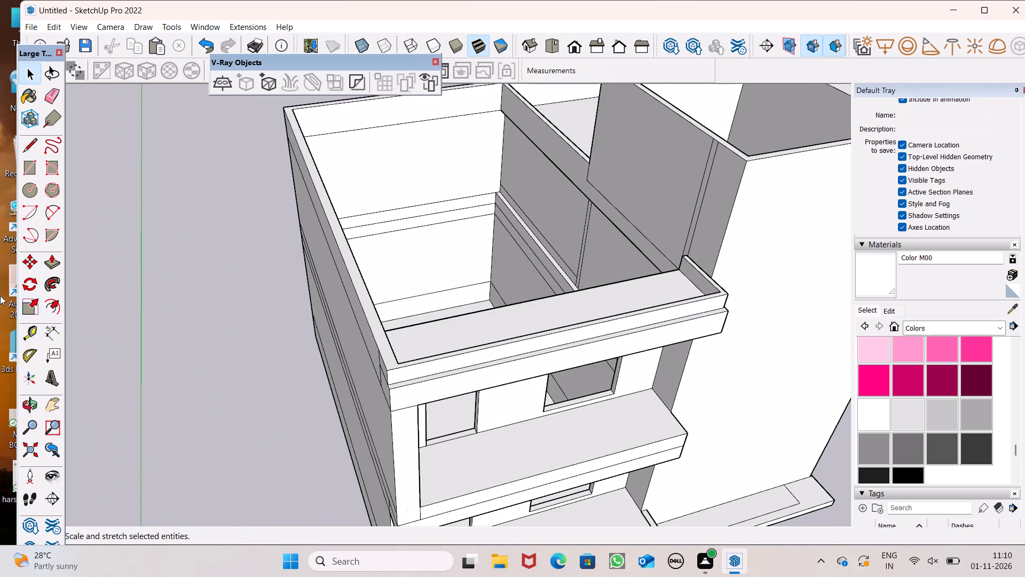
click(51, 266)
scroll(239, 267, down, 3)
scroll(361, 231, down, 5)
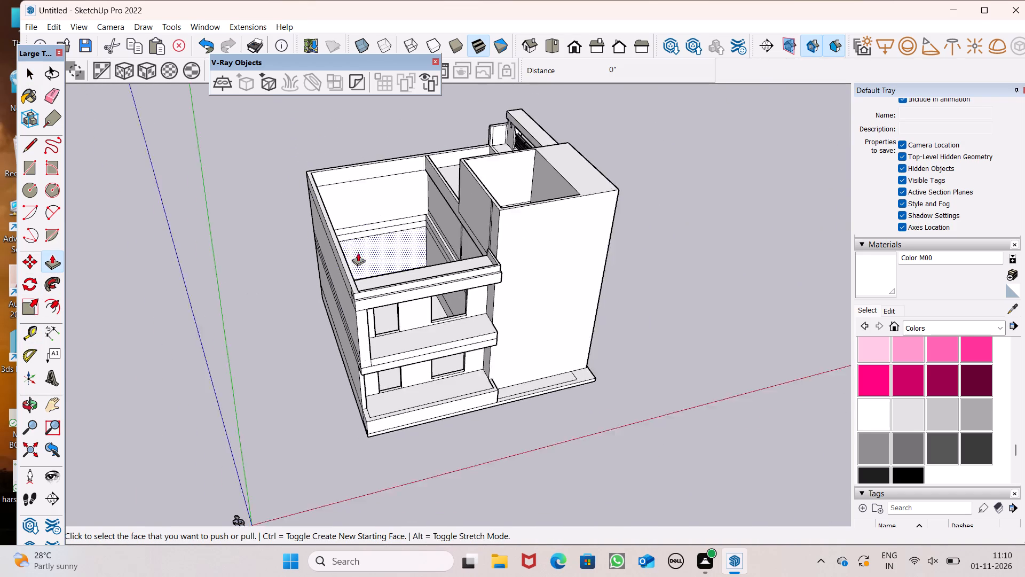
scroll(323, 259, up, 5)
scroll(431, 303, up, 6)
drag(358, 328, 358, 286)
key(3)
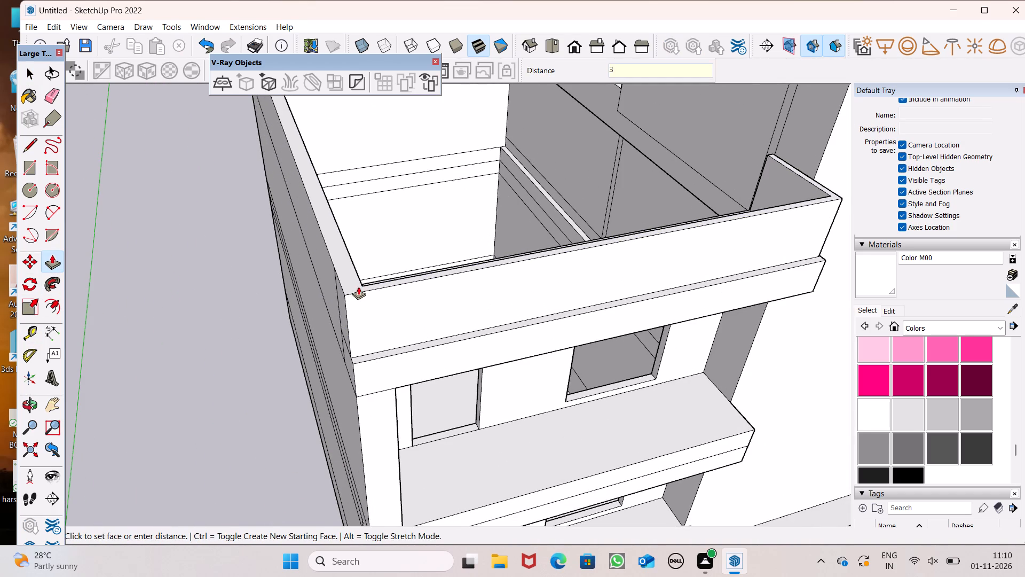
drag(358, 286, 364, 286)
key(apostrophe)
key(Return)
Examine the raised parapet and the facade from the front and from above.
scroll(356, 272, down, 6)
middle_drag(373, 269, 320, 154)
scroll(320, 154, up, 1)
key(space)
scroll(438, 191, down, 3)
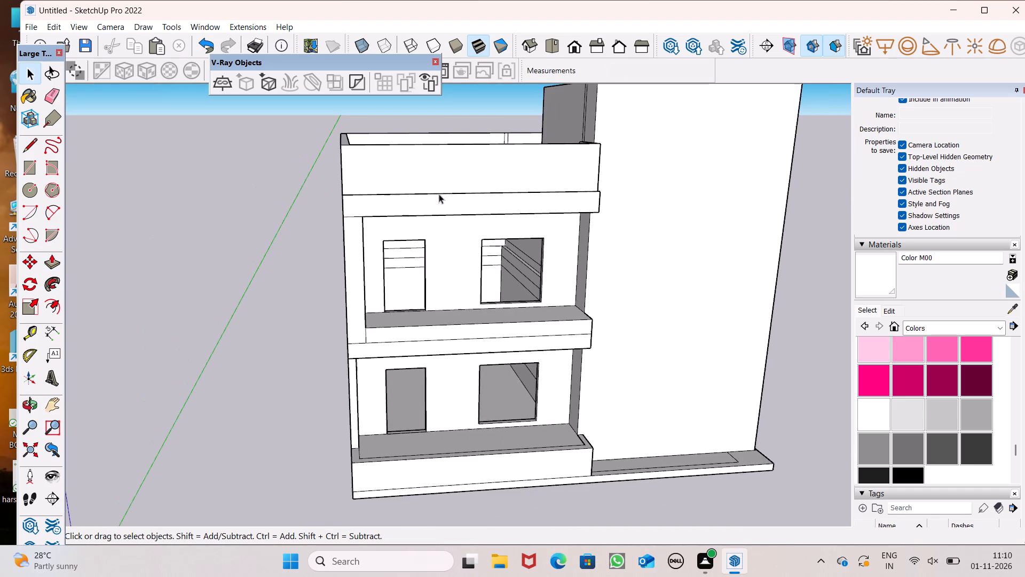
scroll(285, 159, down, 3)
middle_drag(360, 172, 316, 281)
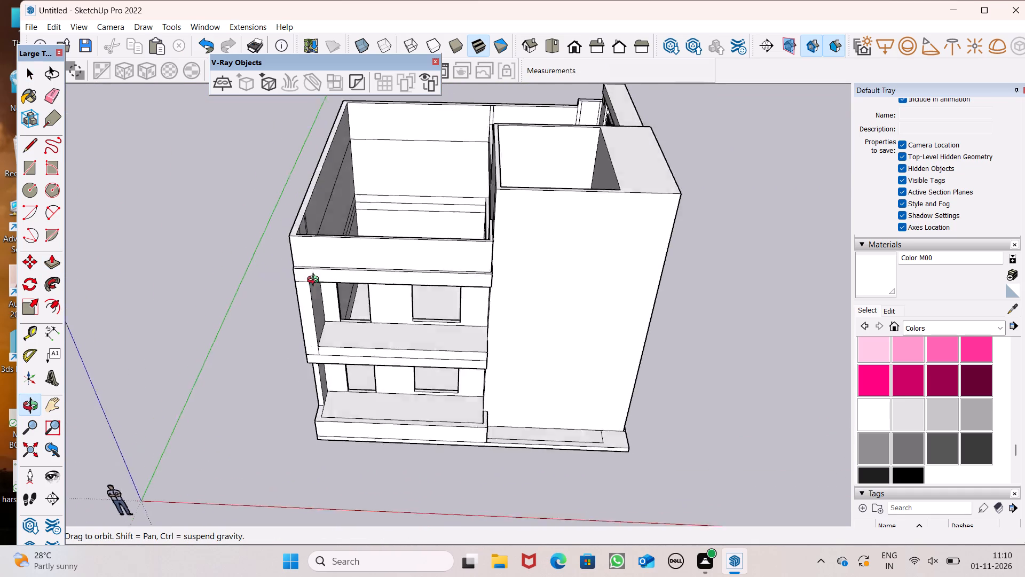
Examine the raised front parapet and the balcony openings below it from the front and from above.
middle_drag(316, 281, 320, 191)
scroll(482, 201, down, 4)
middle_drag(456, 205, 418, 220)
scroll(271, 217, up, 1)
scroll(562, 221, down, 2)
middle_drag(495, 279, 534, 233)
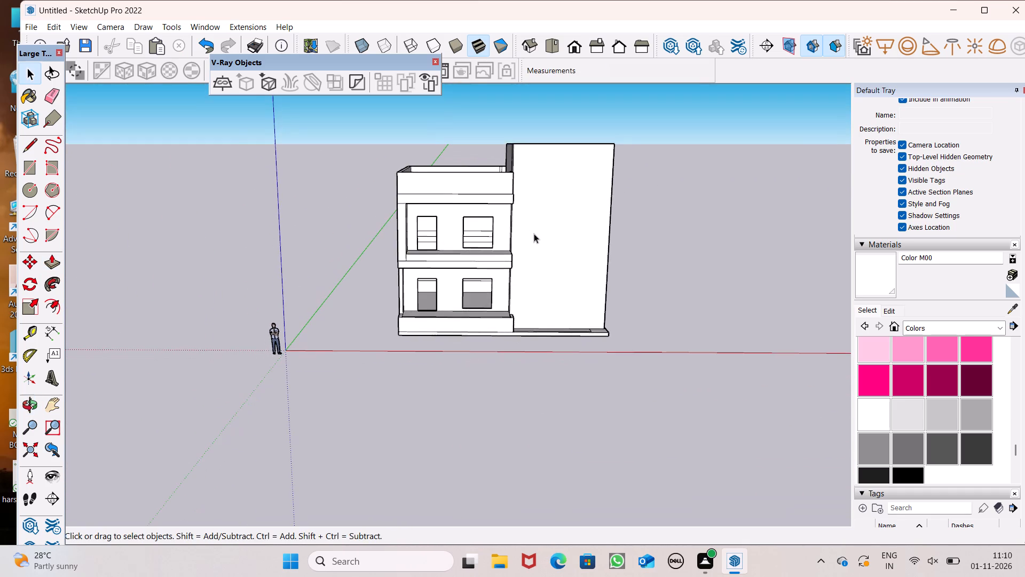
middle_drag(534, 233, 534, 235)
scroll(411, 207, up, 9)
middle_drag(452, 232, 438, 299)
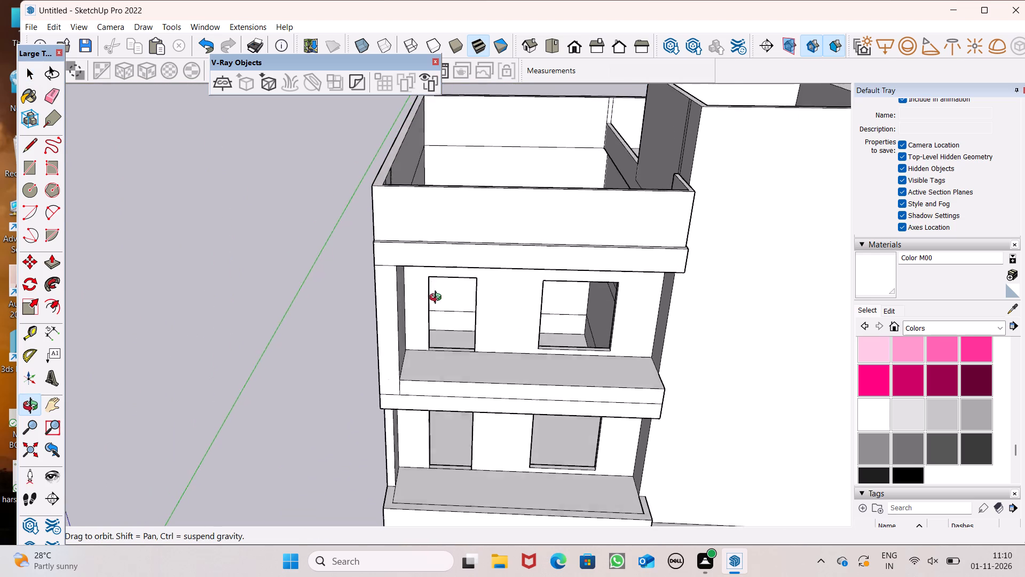
middle_drag(438, 299, 388, 346)
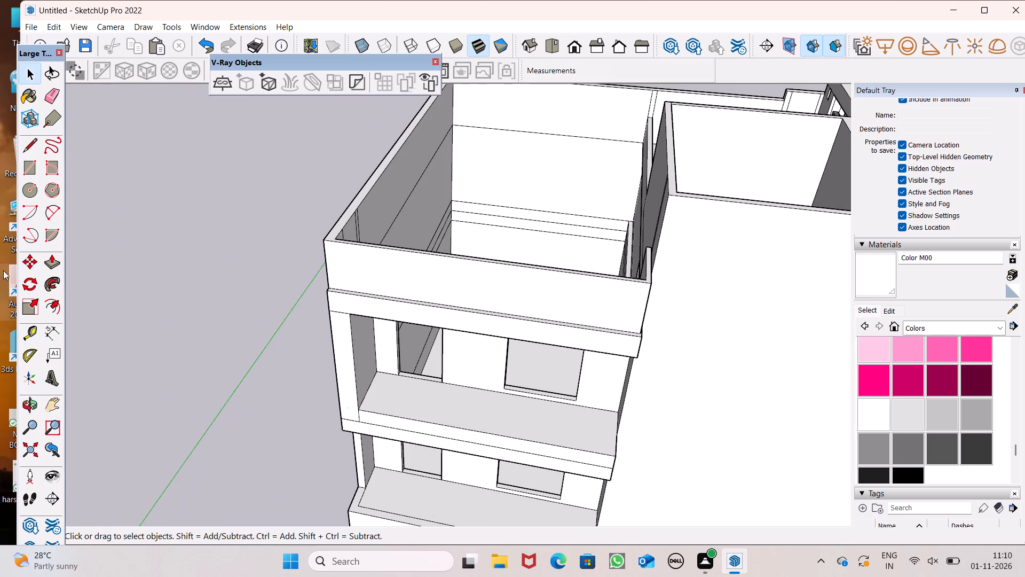
Draw a line across the front parapet's 4" top near its outer corner and vertically down its front face to the ledge, about 4' 1 5/8".
click(27, 145)
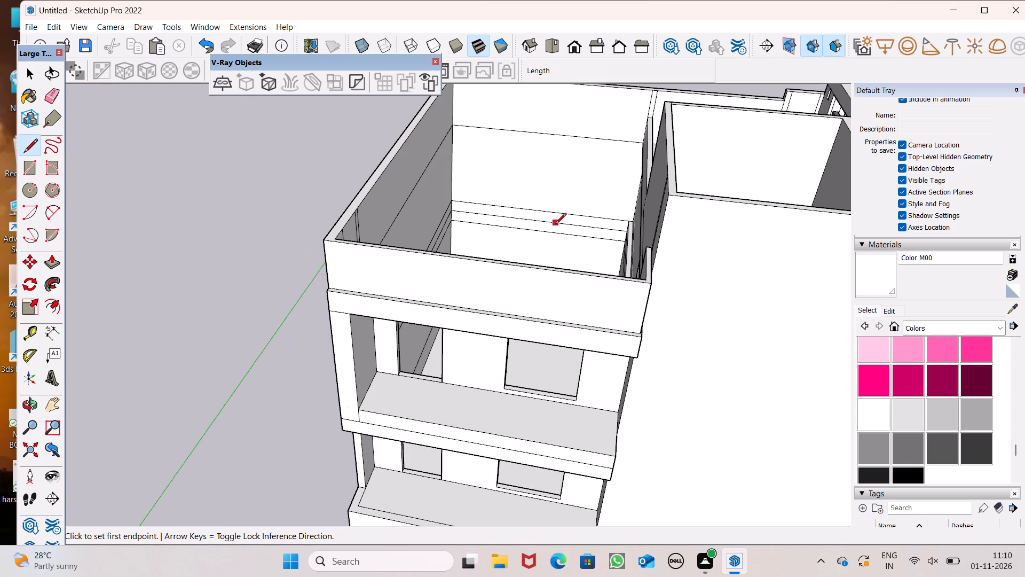
scroll(521, 224, down, 1)
middle_drag(505, 298, 559, 276)
scroll(559, 276, up, 1)
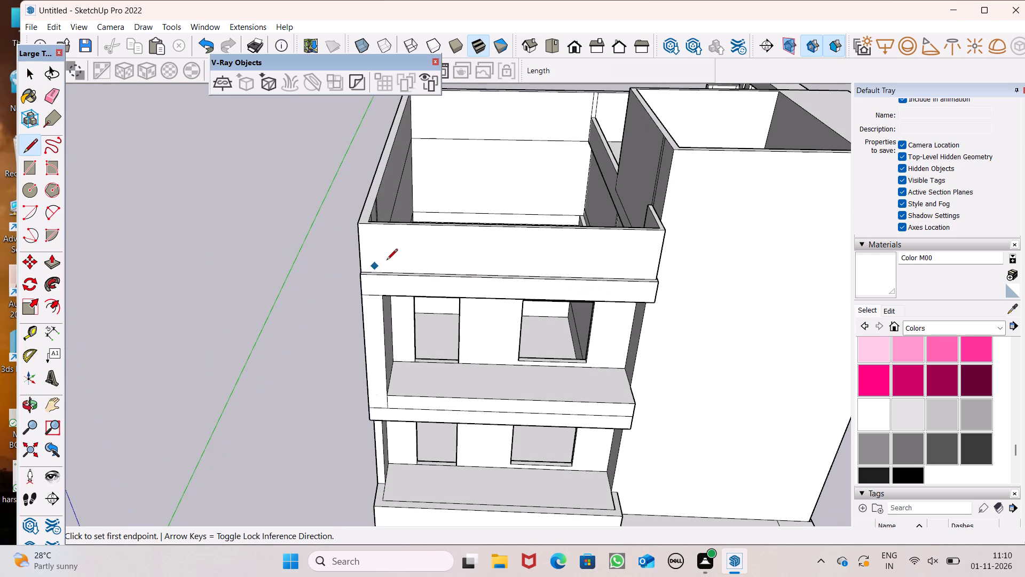
middle_drag(406, 294, 406, 308)
scroll(423, 259, up, 8)
scroll(469, 185, down, 1)
middle_drag(466, 244, 452, 317)
middle_drag(452, 317, 462, 331)
scroll(385, 319, up, 4)
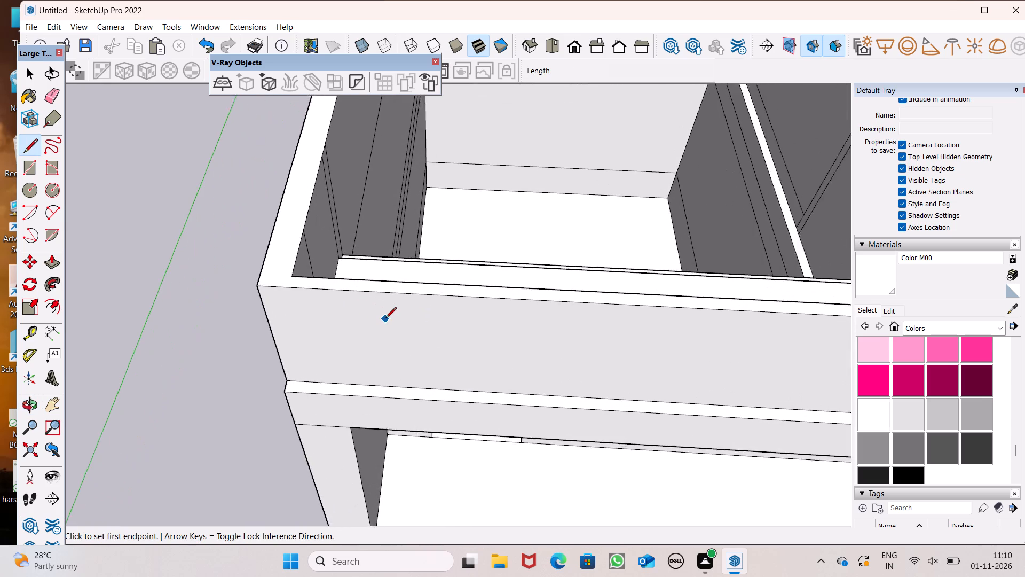
scroll(385, 319, up, 4)
scroll(484, 251, down, 4)
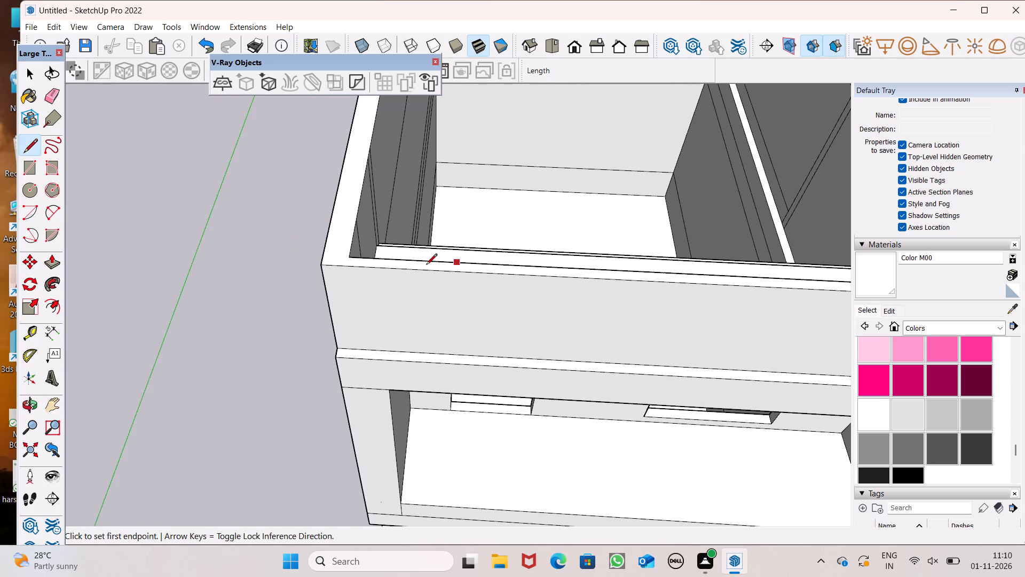
scroll(397, 272, up, 6)
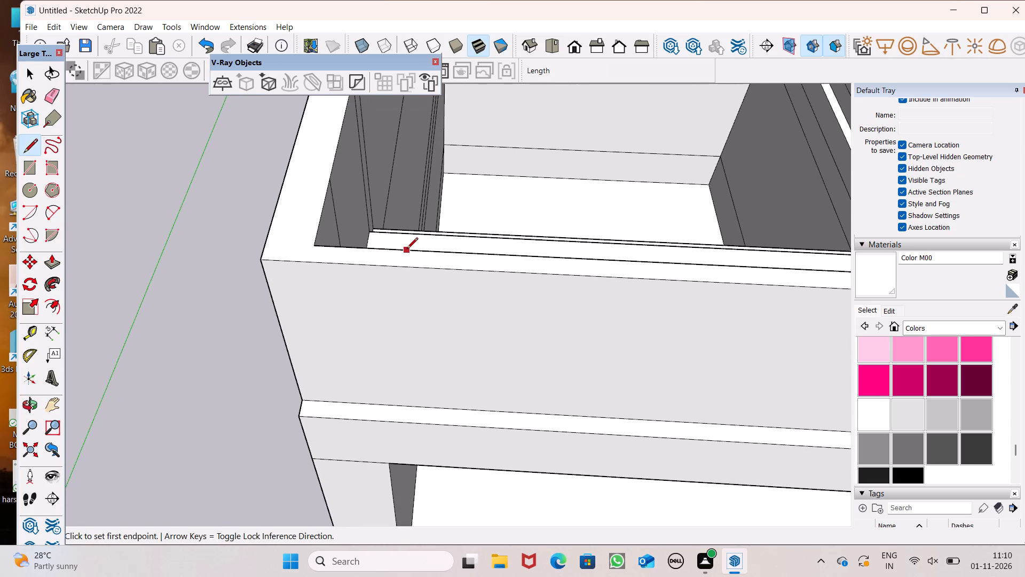
click(407, 250)
click(408, 270)
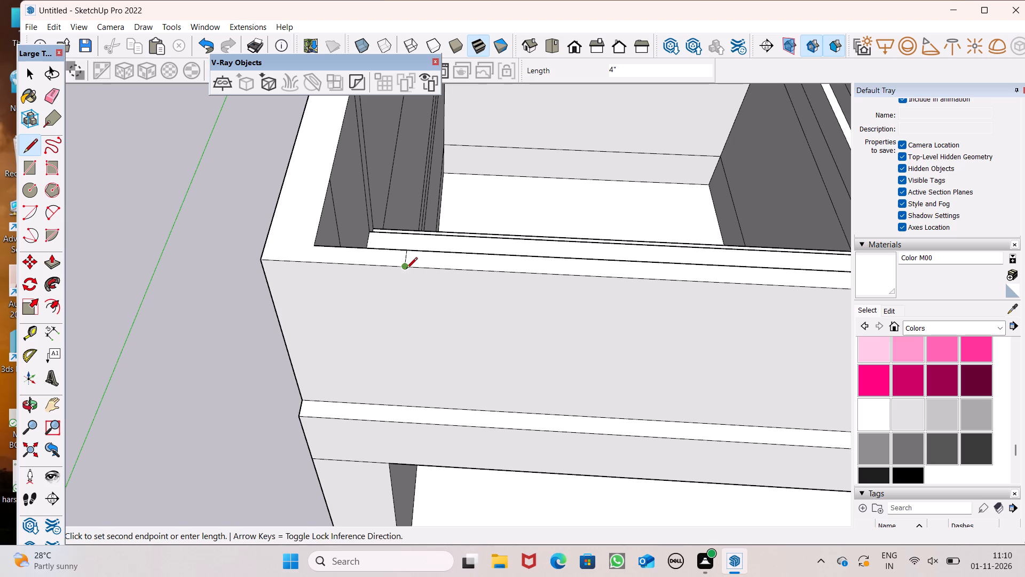
click(406, 269)
click(418, 412)
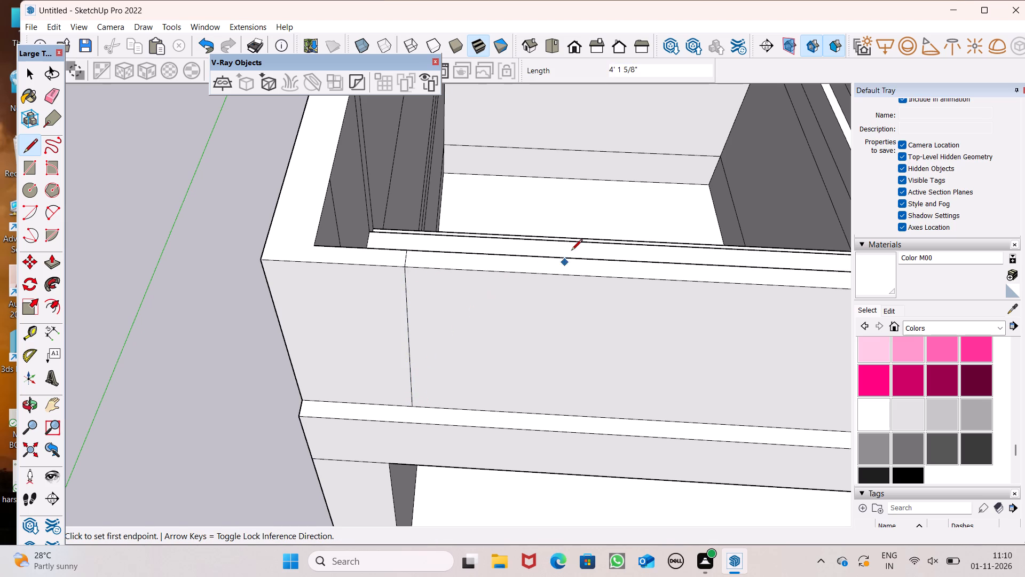
Draw a second line farther along the front parapet, across its top and vertically down the front face to the ledge, about 4' 1 5/8".
scroll(562, 247, down, 2)
scroll(547, 272, up, 4)
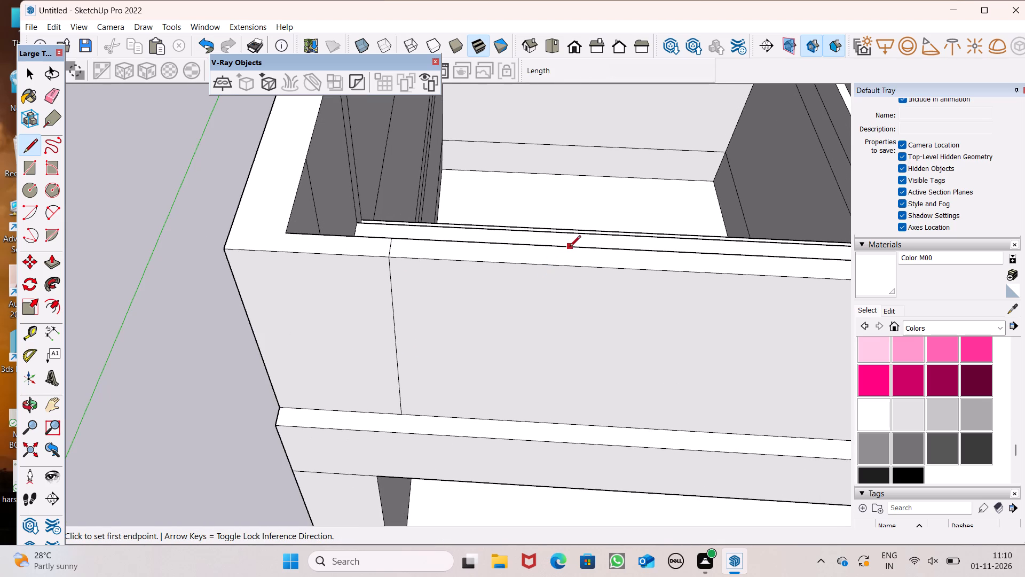
click(575, 246)
click(582, 265)
click(574, 266)
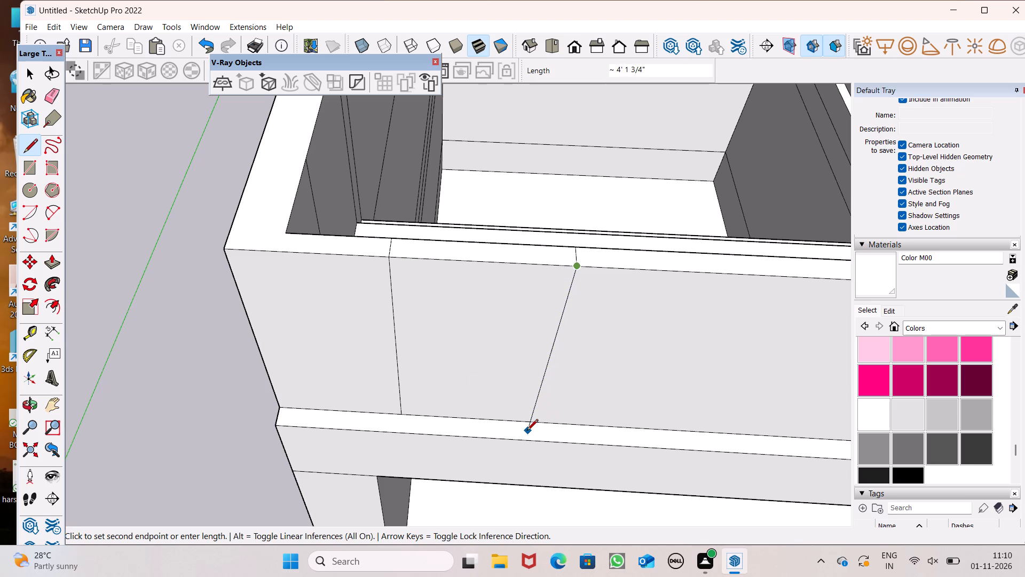
click(542, 426)
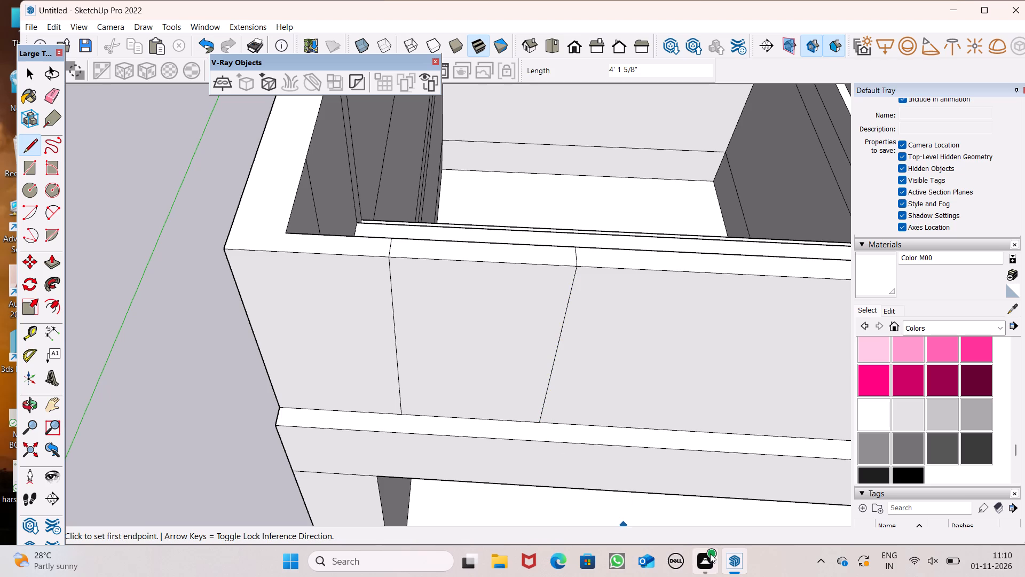
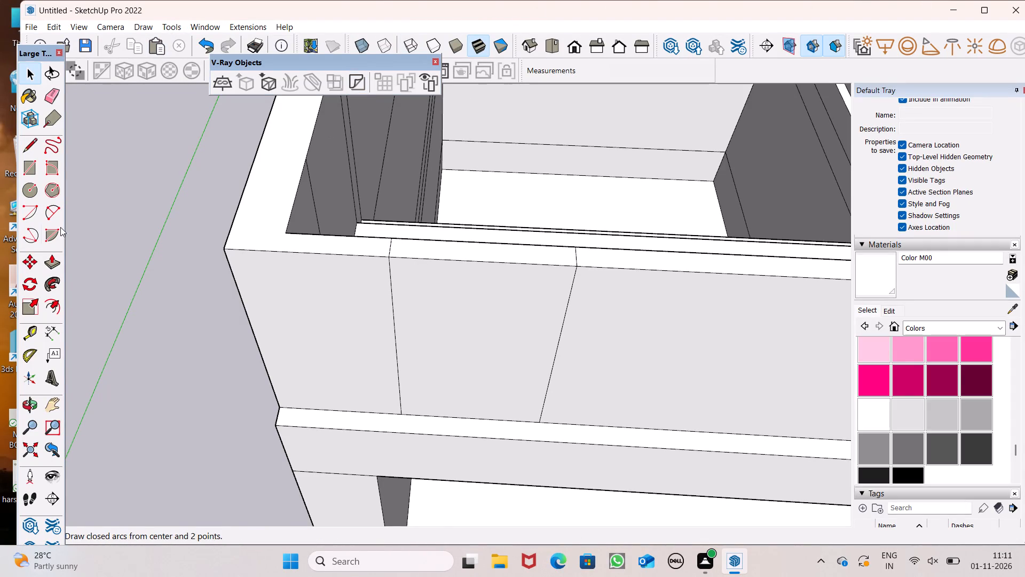
Push/Pull the top of the narrow section between the two lines on the front parapet up about 5 11/16".
click(64, 262)
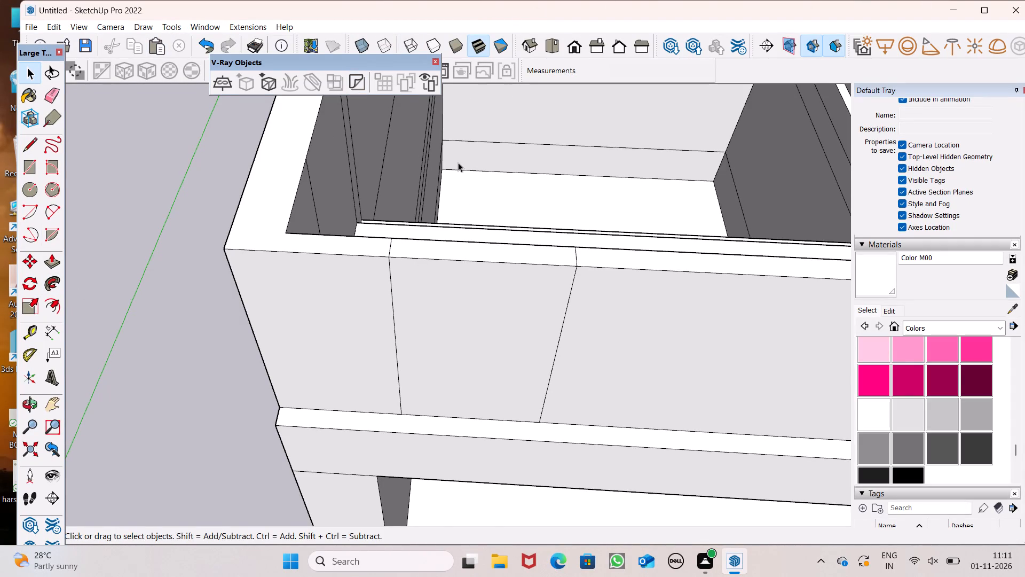
scroll(458, 162, down, 1)
scroll(504, 196, down, 3)
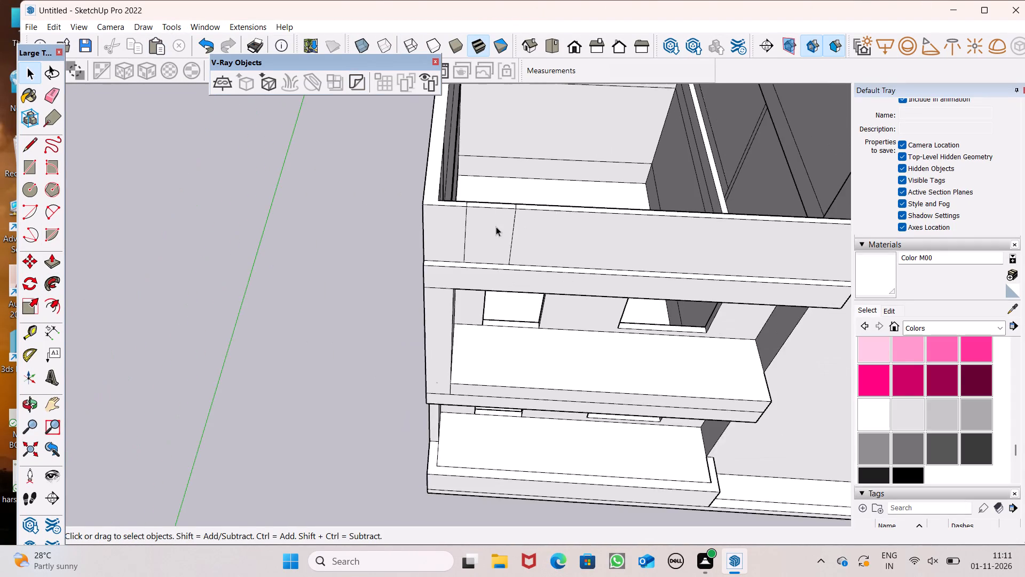
middle_drag(497, 227, 301, 192)
scroll(282, 243, up, 1)
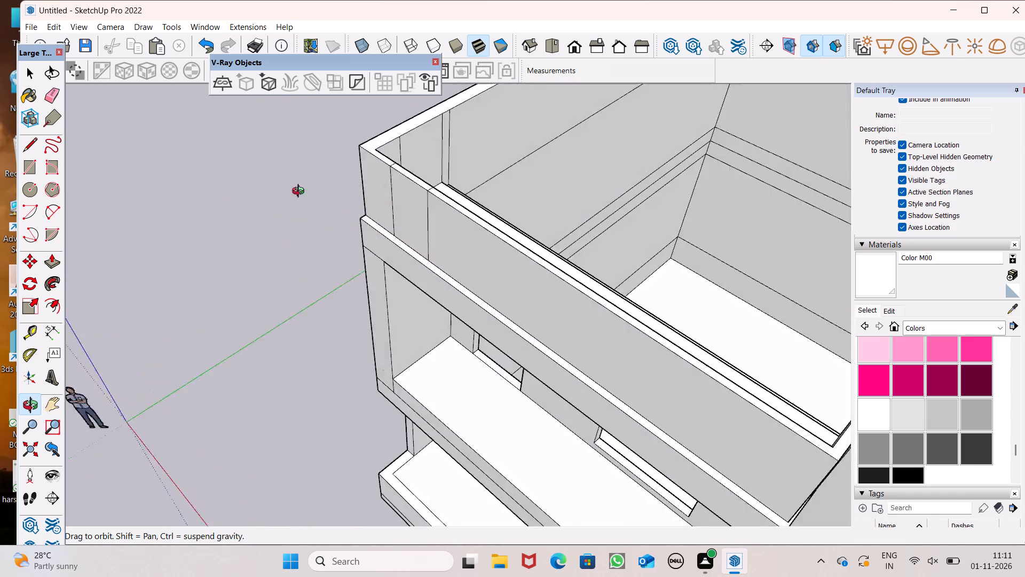
middle_drag(301, 192, 376, 289)
scroll(376, 289, up, 1)
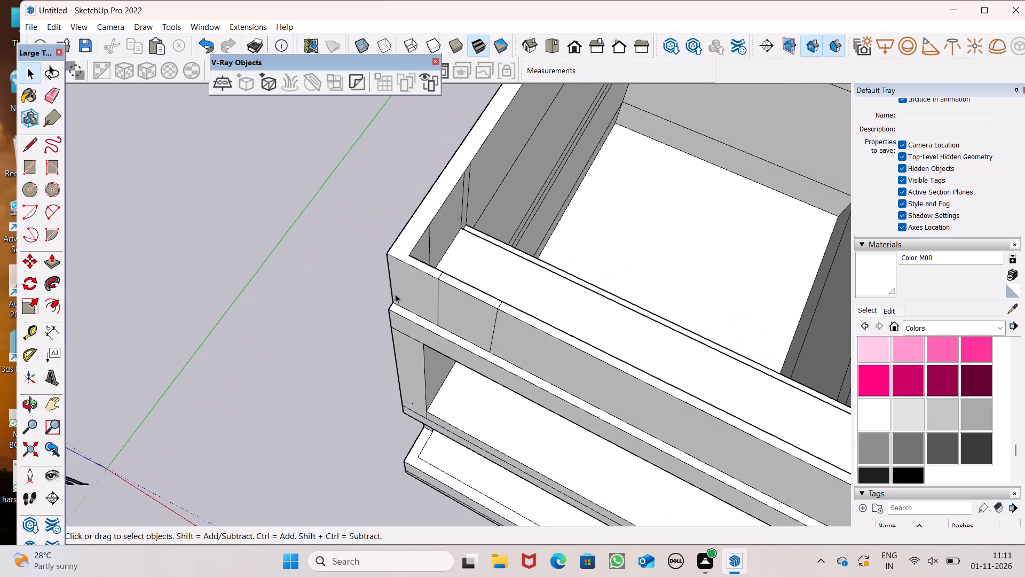
scroll(488, 300, up, 2)
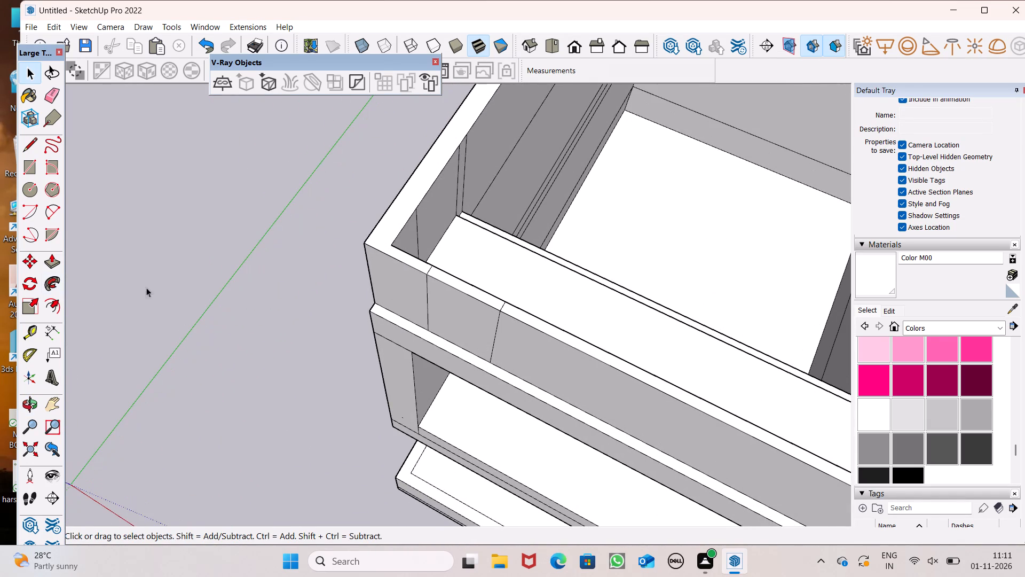
click(56, 264)
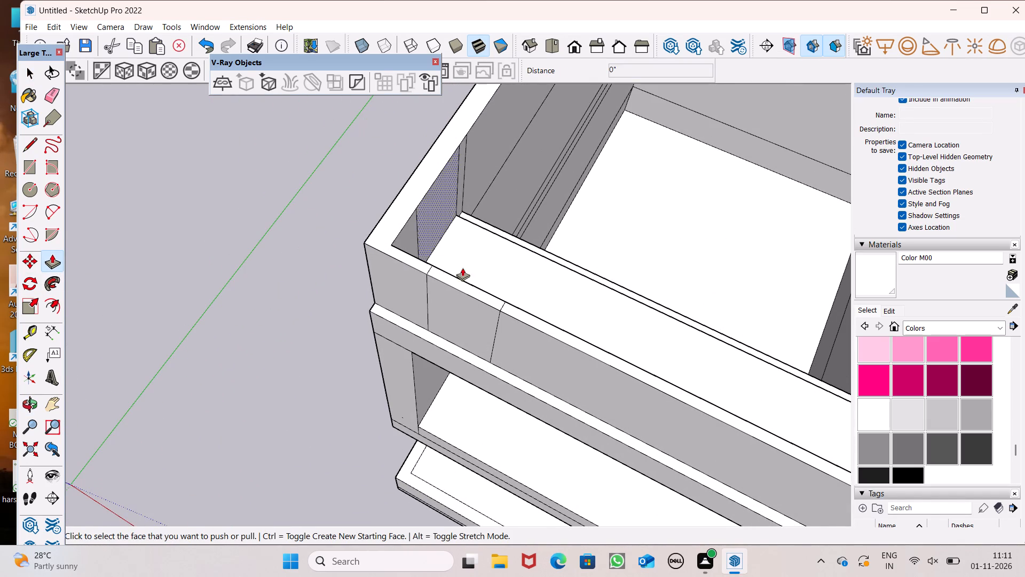
scroll(469, 277, down, 1)
scroll(453, 283, up, 5)
scroll(468, 280, down, 3)
middle_drag(560, 328, 400, 235)
scroll(401, 237, up, 1)
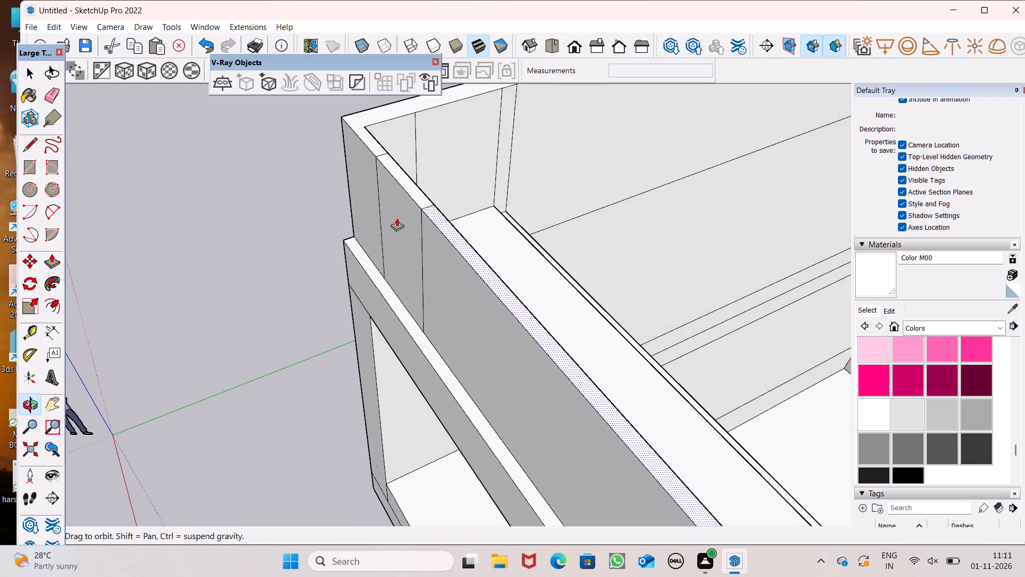
scroll(407, 199, up, 4)
drag(417, 199, 417, 192)
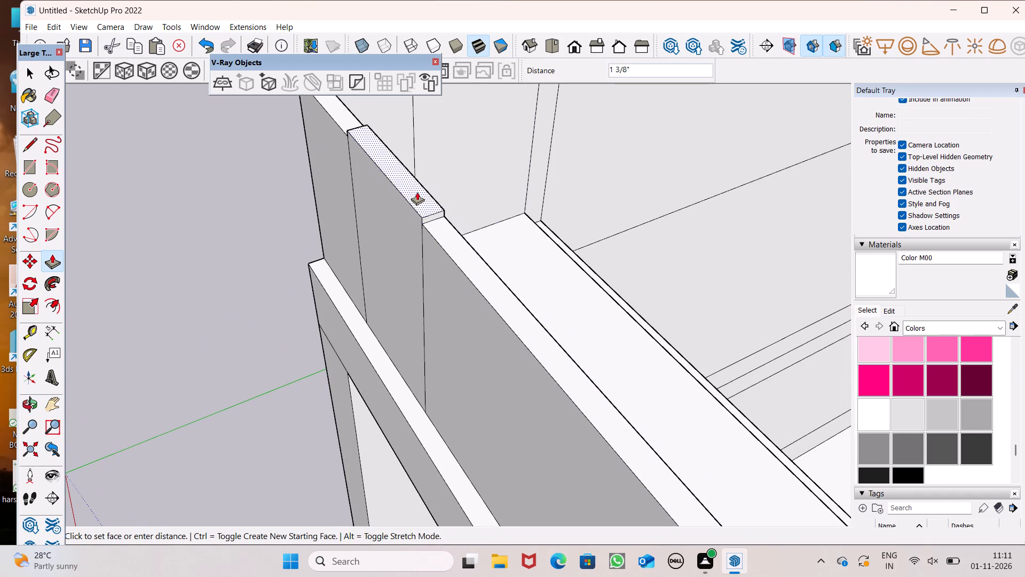
drag(417, 192, 416, 170)
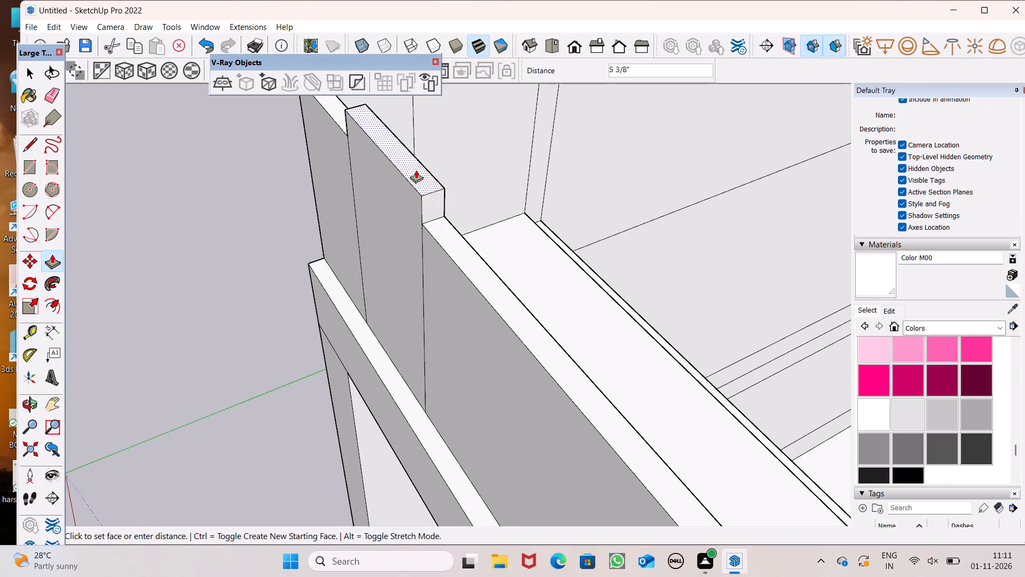
drag(416, 170, 416, 169)
Pull the narrow parapet section's front face out about 4 5/16" to the ledge's front edge, and about 6 1/4" further beyond it.
scroll(670, 166, down, 4)
scroll(511, 269, up, 3)
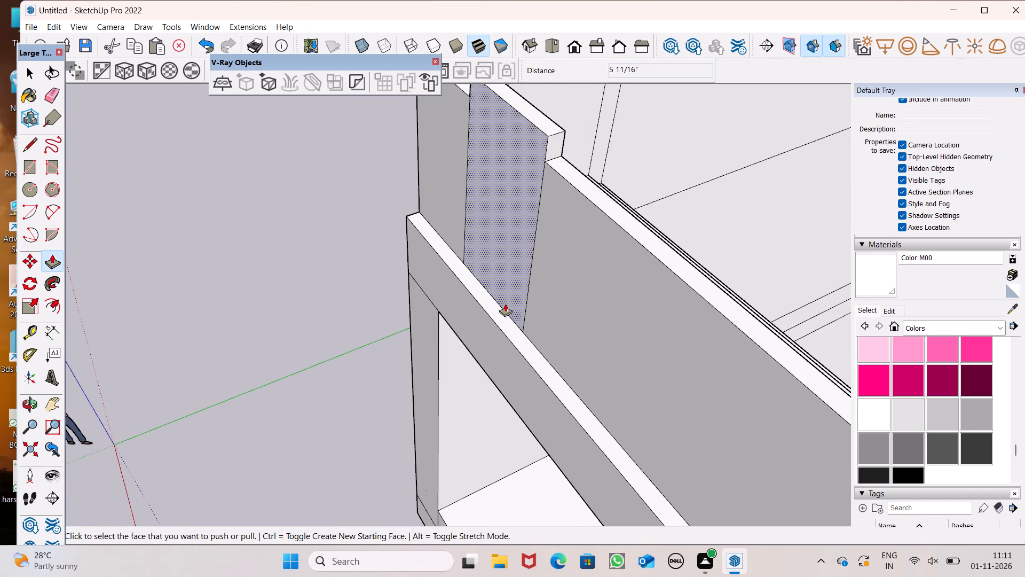
scroll(505, 303, up, 6)
scroll(529, 280, down, 5)
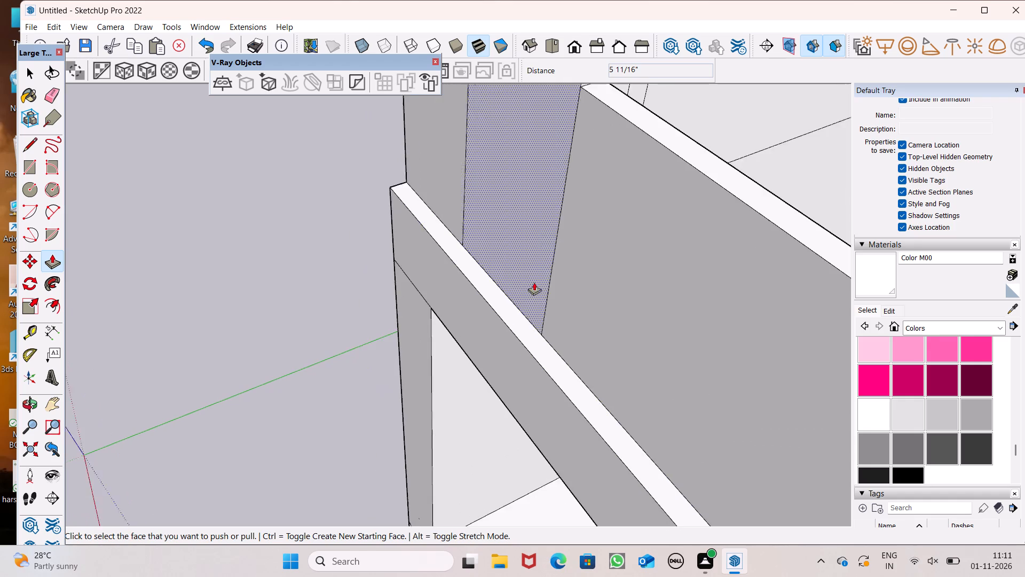
scroll(534, 282, down, 1)
middle_drag(536, 286, 662, 189)
scroll(603, 192, down, 5)
scroll(388, 268, down, 6)
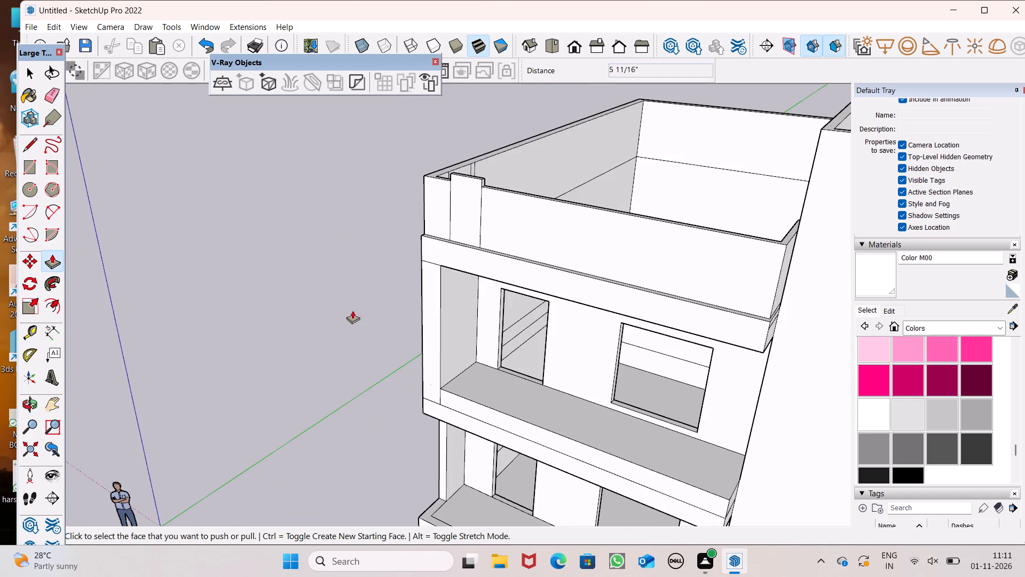
middle_drag(414, 272, 348, 371)
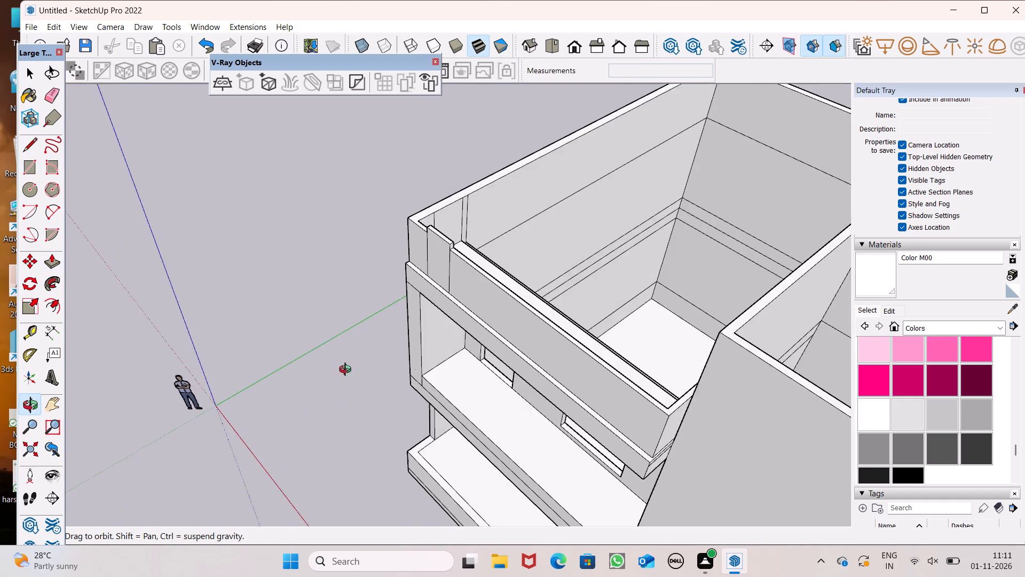
middle_drag(348, 371, 391, 268)
drag(443, 237, 436, 243)
scroll(455, 314, up, 9)
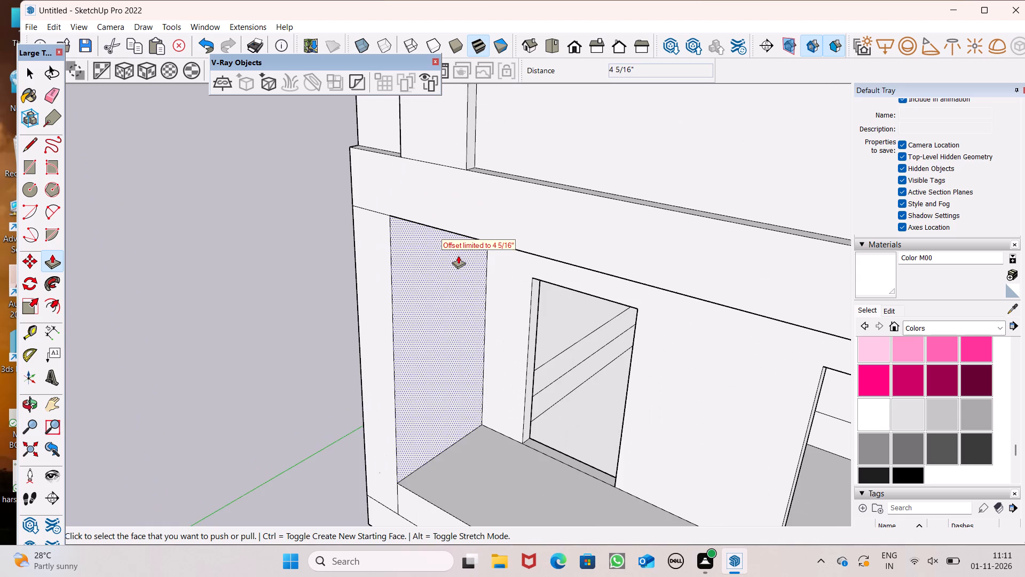
scroll(448, 195, up, 2)
drag(452, 136, 437, 155)
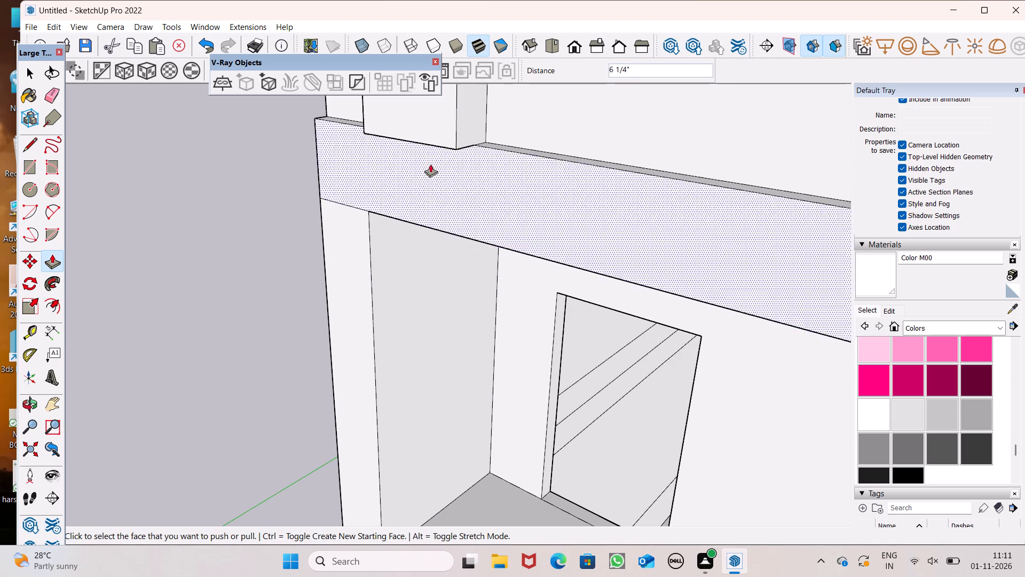
Pull the projecting section's underside down about 1' 10 1/8" past the ledge and about 11' 2 13/16" further towards the balcony slab as a pillar.
scroll(423, 244, down, 5)
middle_drag(416, 258, 425, 112)
scroll(434, 131, down, 3)
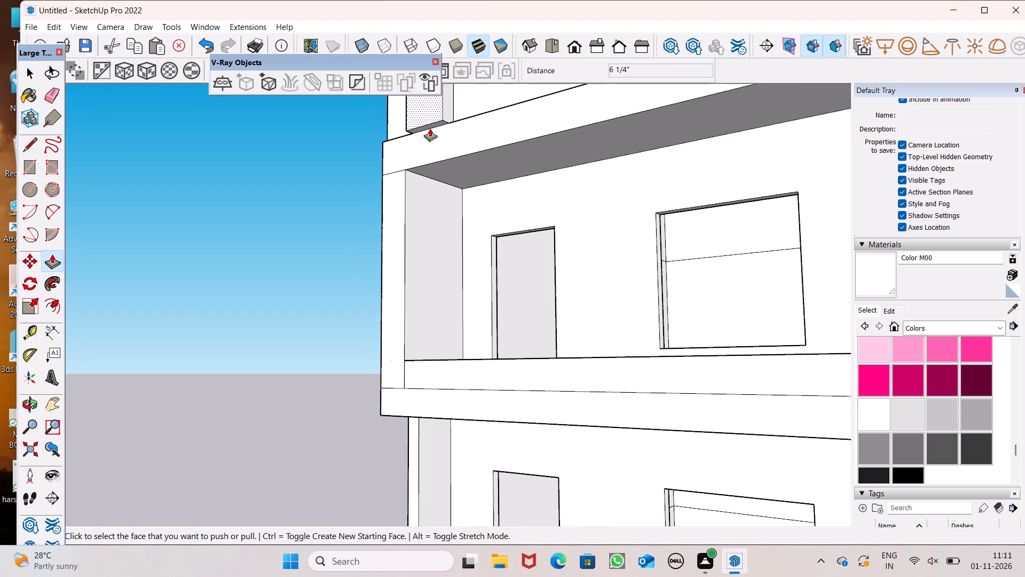
drag(430, 128, 436, 372)
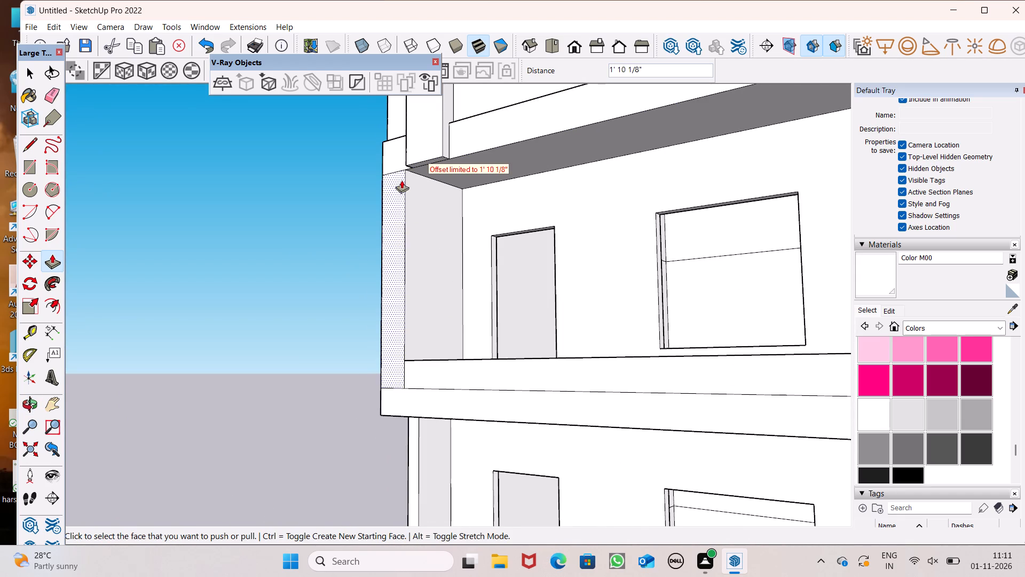
drag(421, 165, 429, 357)
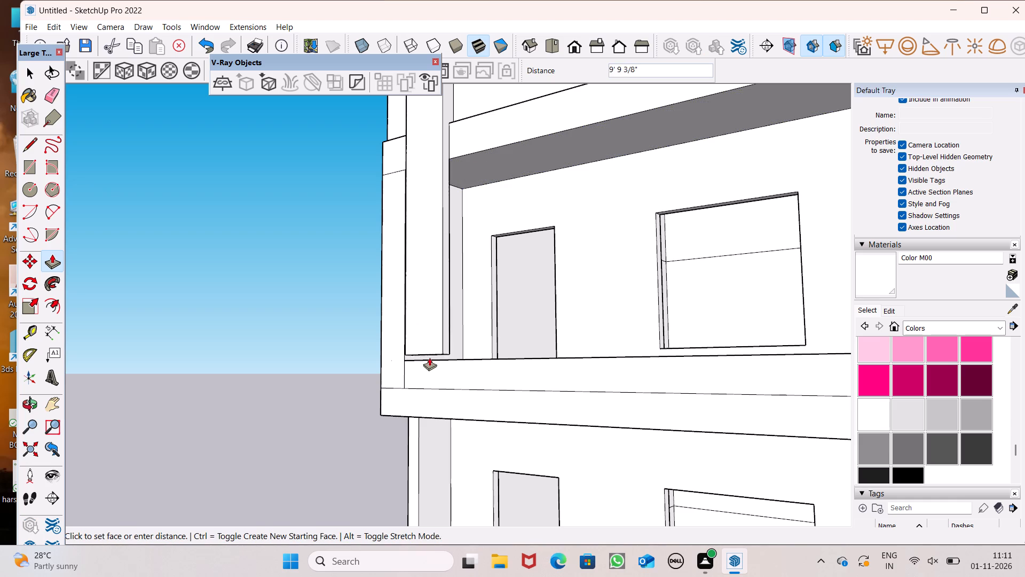
drag(429, 357, 477, 385)
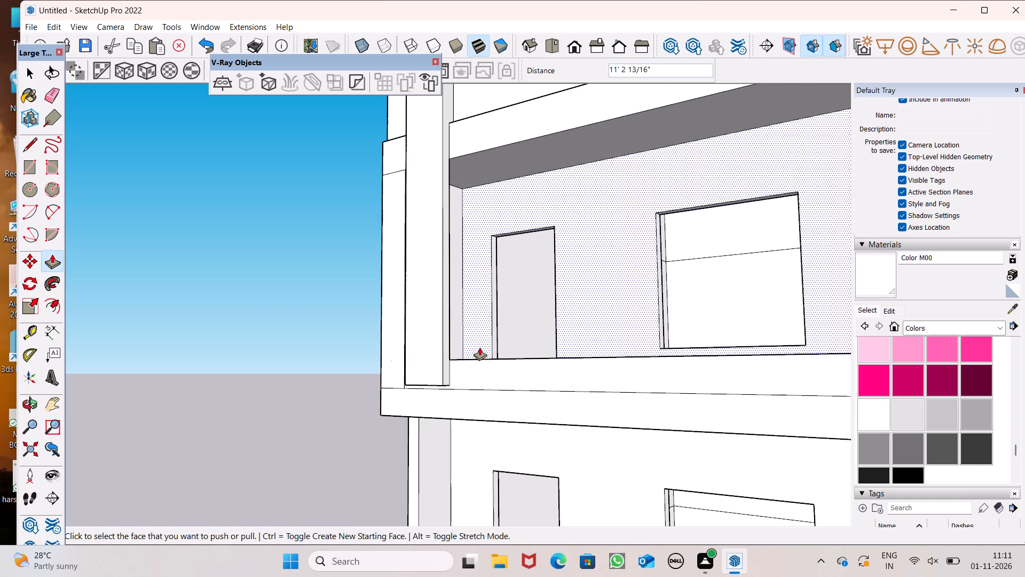
Extend the pillar's bottom face down about 2 3/16" towards the horizontal line on the balcony slab's front face.
scroll(485, 299, down, 1)
scroll(416, 409, up, 9)
scroll(496, 352, up, 4)
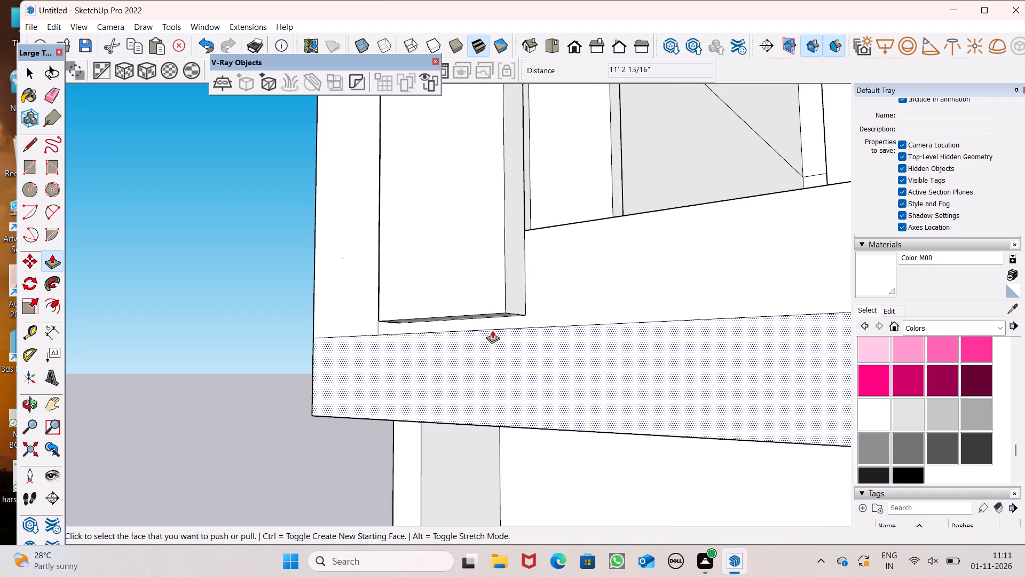
middle_drag(493, 331, 480, 301)
scroll(480, 306, up, 4)
drag(474, 277, 495, 291)
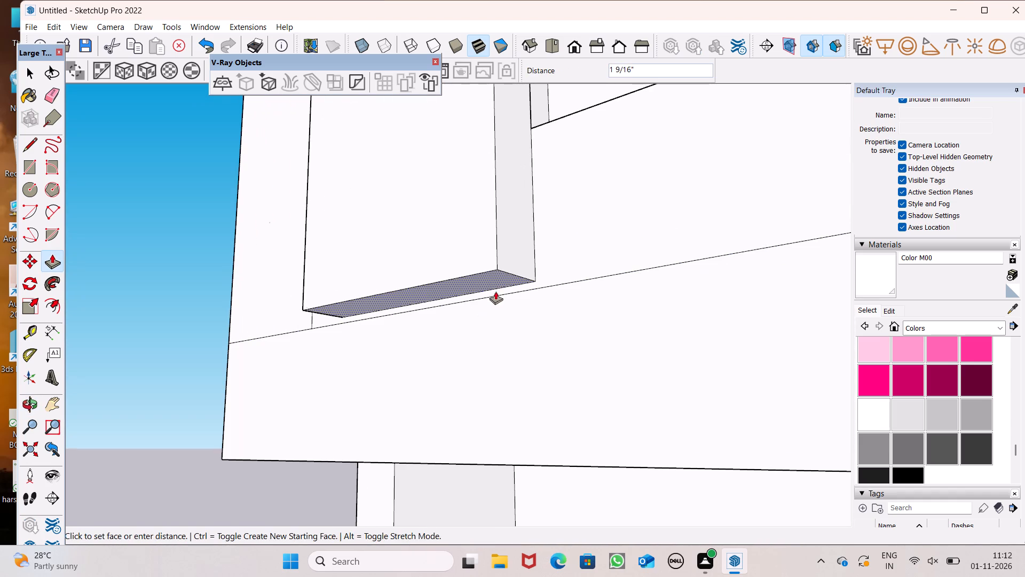
drag(495, 291, 530, 293)
Examine the new front pillar from above and from the front, and how it sits within the whole house.
scroll(584, 264, down, 7)
scroll(443, 264, down, 8)
scroll(471, 295, up, 1)
middle_drag(498, 346, 543, 463)
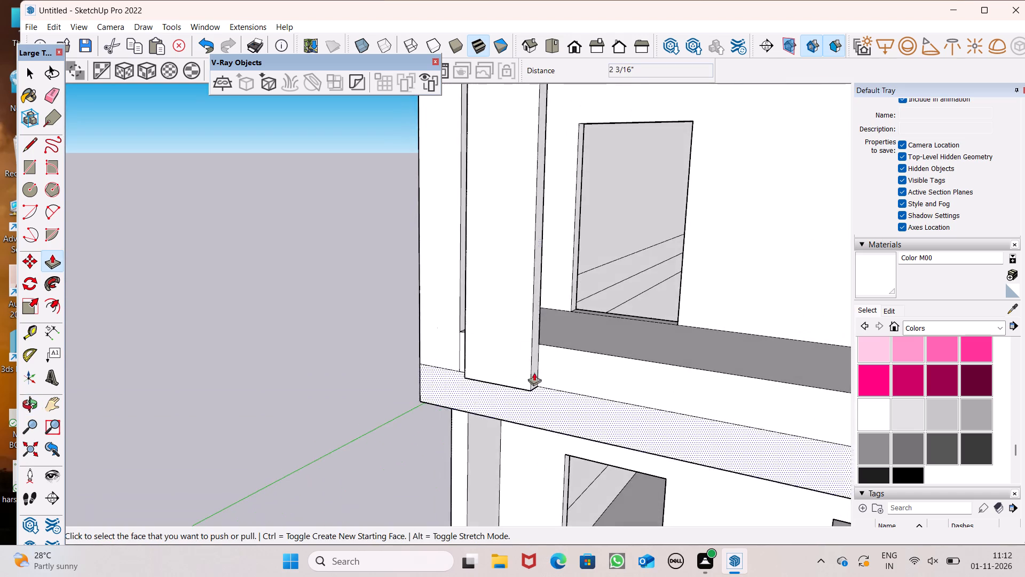
scroll(529, 325, down, 5)
middle_drag(511, 347, 332, 474)
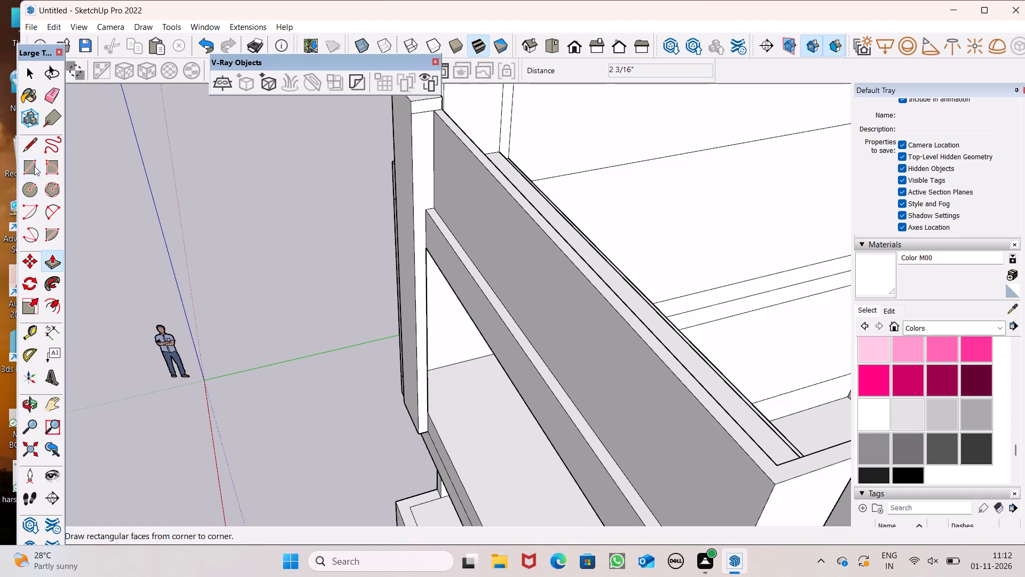
click(48, 105)
scroll(127, 130, down, 2)
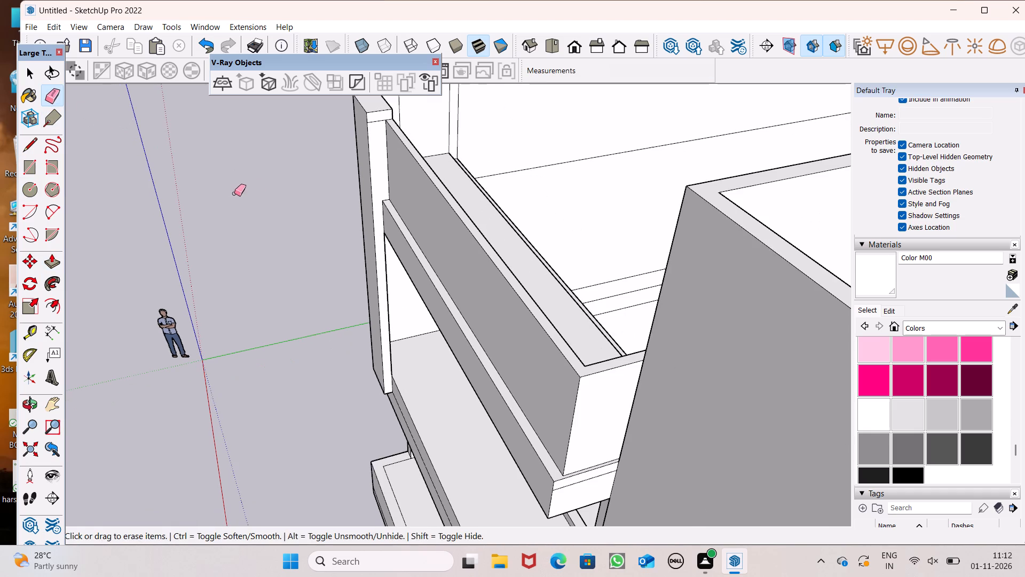
middle_drag(262, 184, 701, 103)
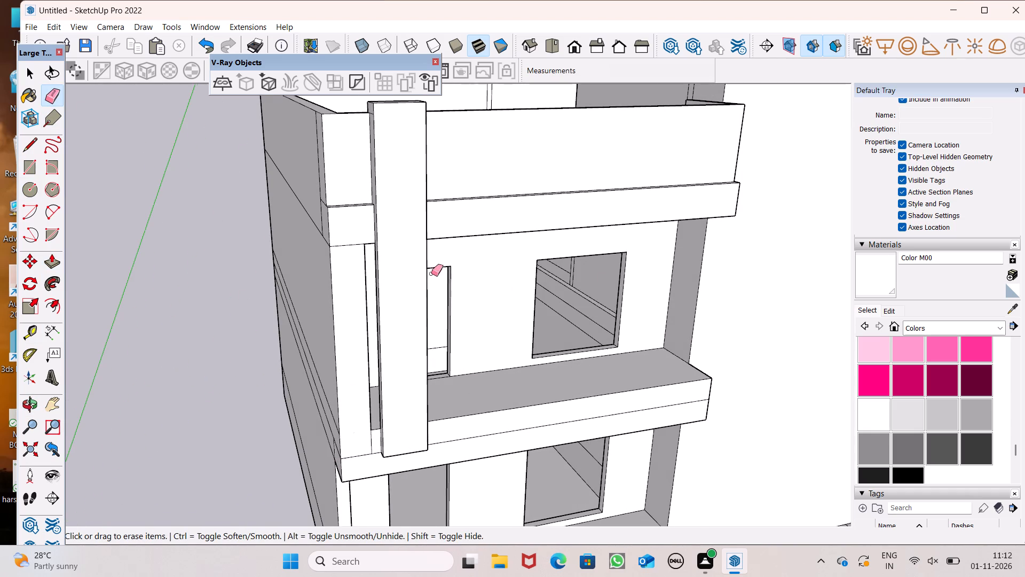
scroll(430, 274, down, 3)
middle_drag(391, 345, 286, 333)
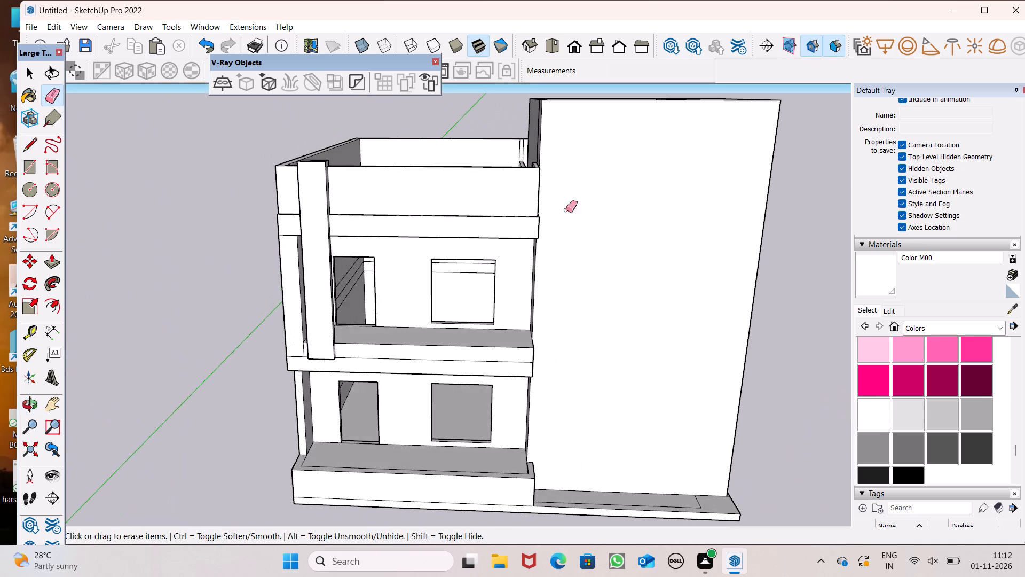
scroll(599, 192, down, 5)
middle_drag(575, 257, 327, 301)
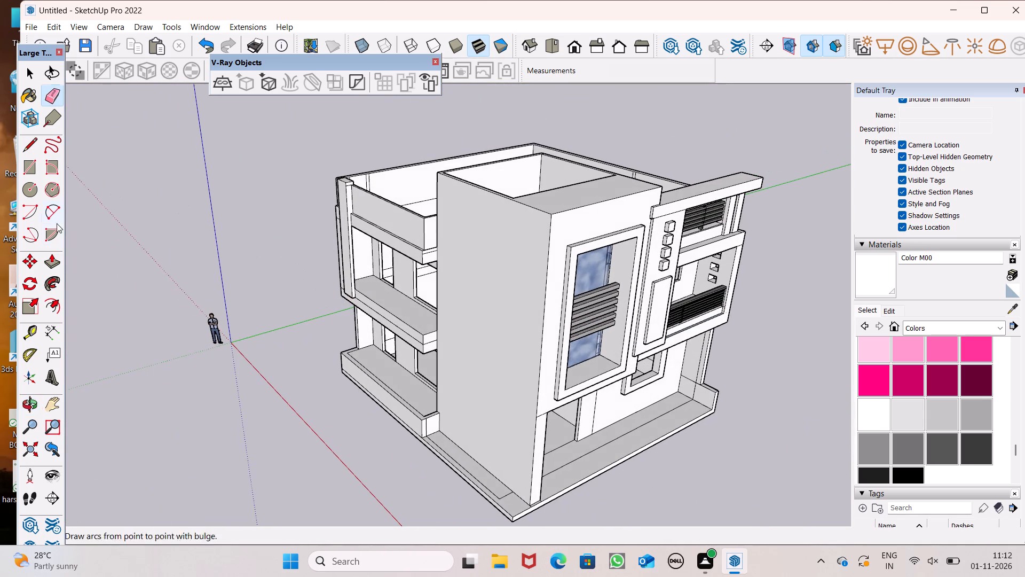
Examine the pillar's lower end at the balcony slab, its sides and its top above the parapet.
click(55, 259)
scroll(356, 199, down, 2)
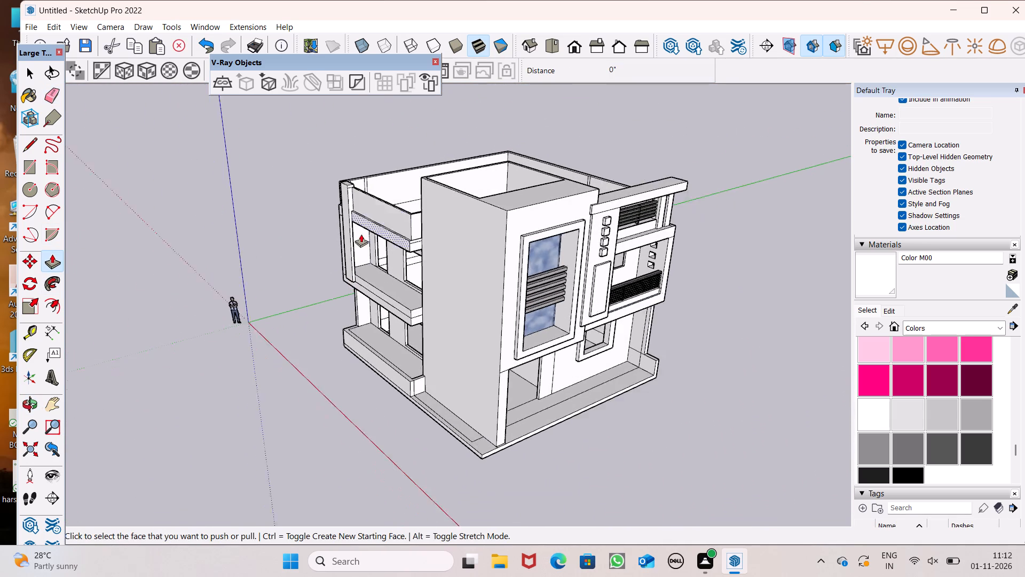
middle_drag(361, 234, 276, 256)
scroll(319, 241, up, 1)
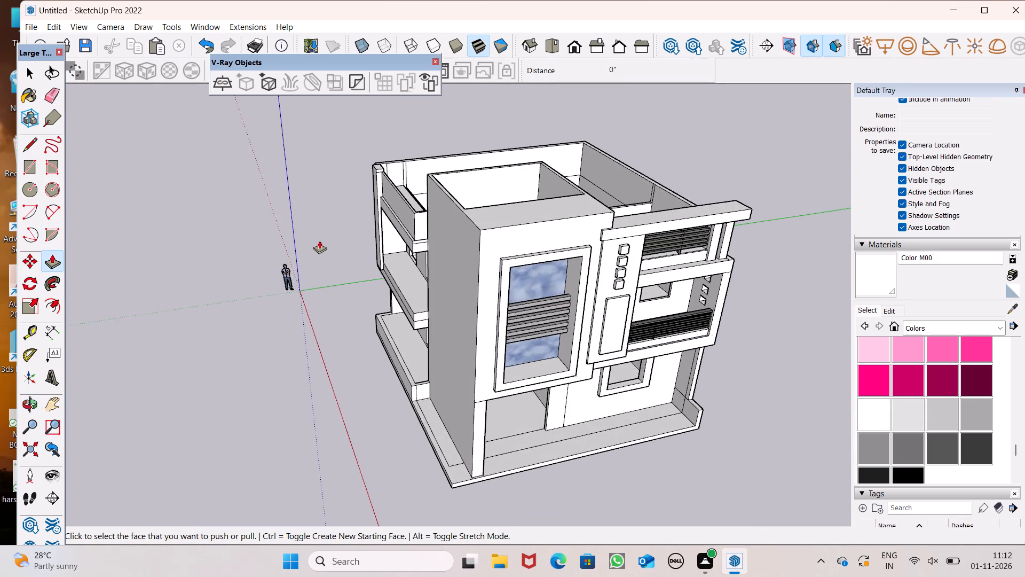
scroll(319, 240, up, 7)
scroll(483, 265, up, 8)
scroll(477, 270, down, 5)
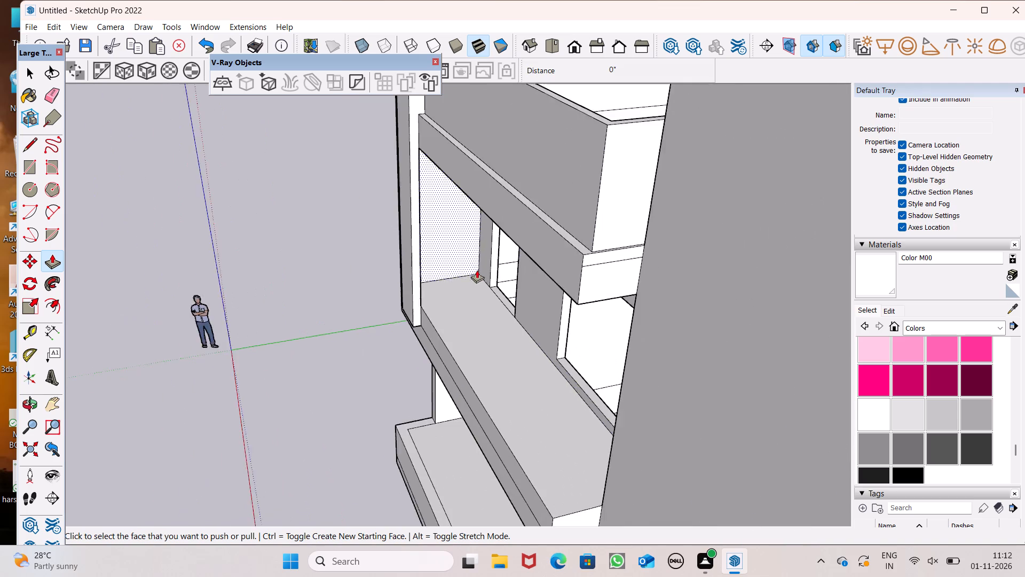
scroll(477, 270, down, 1)
scroll(475, 308, up, 1)
middle_drag(469, 314, 390, 300)
scroll(409, 302, up, 6)
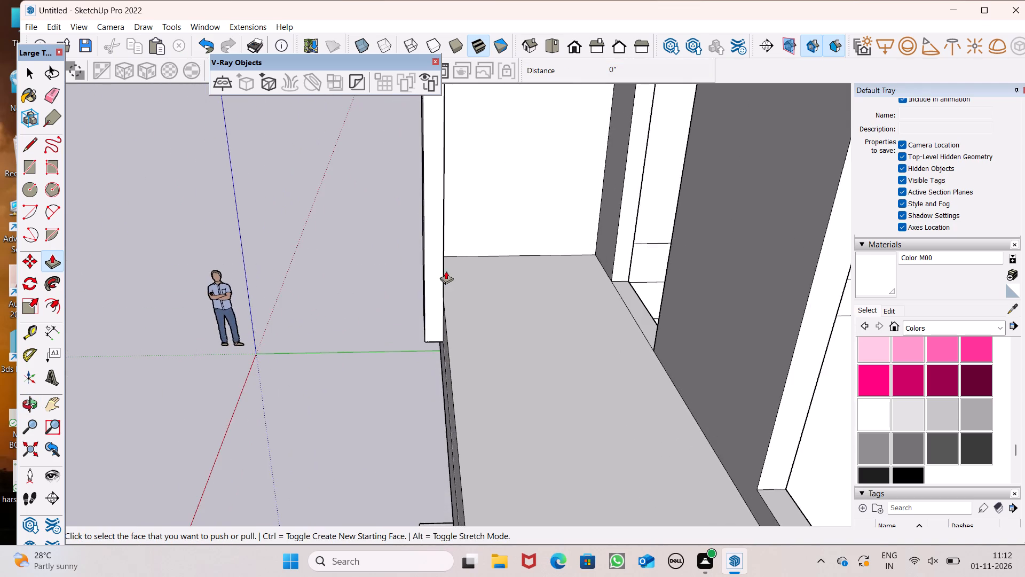
scroll(447, 269, down, 8)
middle_drag(455, 297, 600, 371)
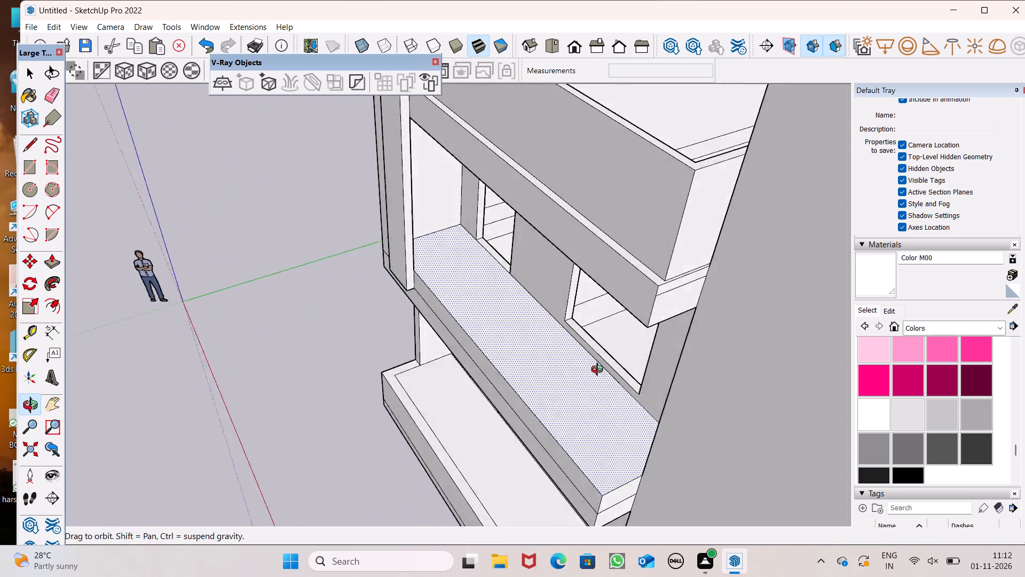
middle_drag(600, 371, 868, 313)
scroll(418, 254, down, 3)
middle_drag(295, 263, 454, 271)
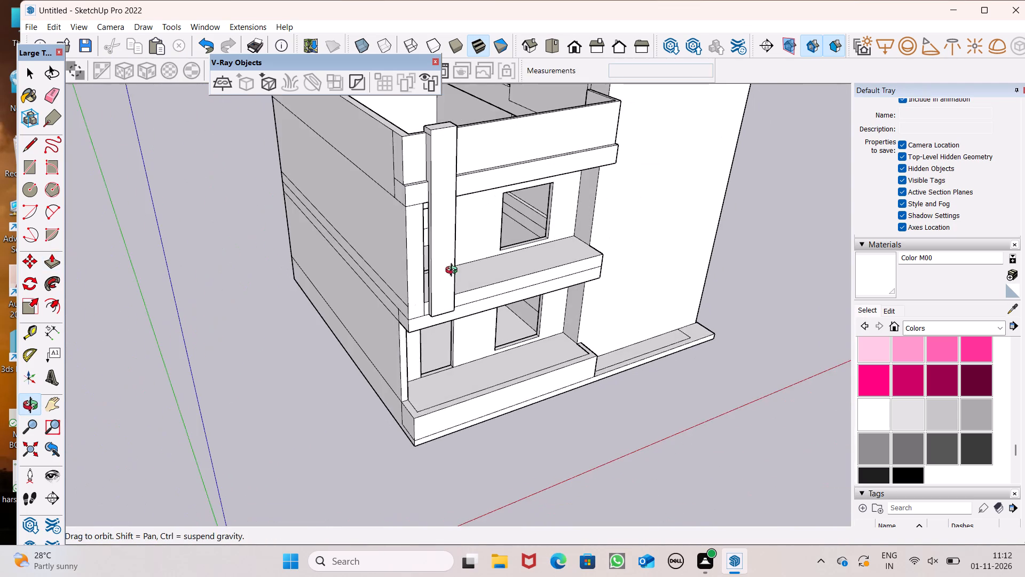
middle_drag(454, 271, 457, 267)
scroll(495, 177, up, 5)
scroll(475, 253, down, 1)
middle_drag(509, 280, 588, 262)
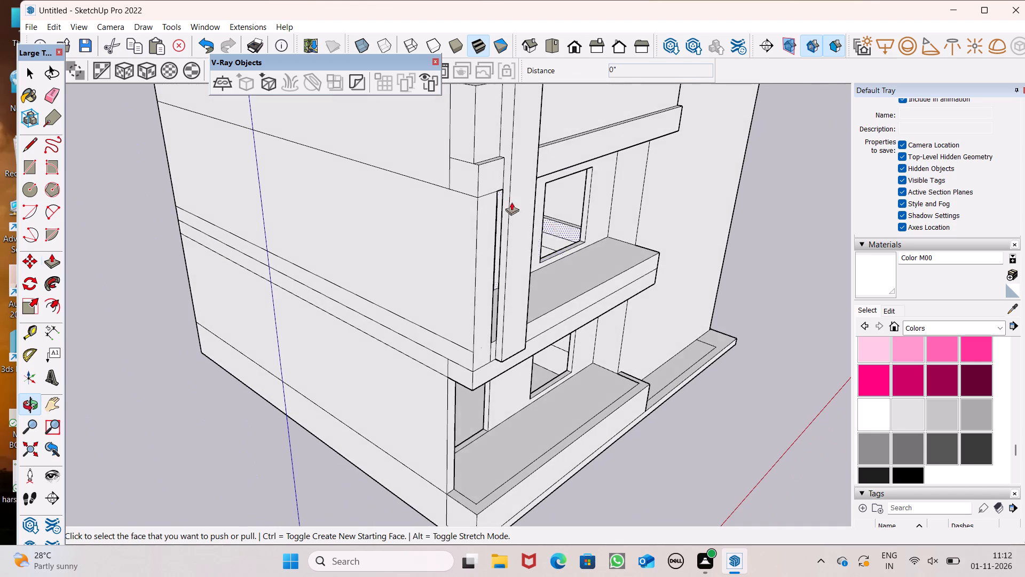
scroll(512, 276, down, 3)
scroll(492, 163, up, 9)
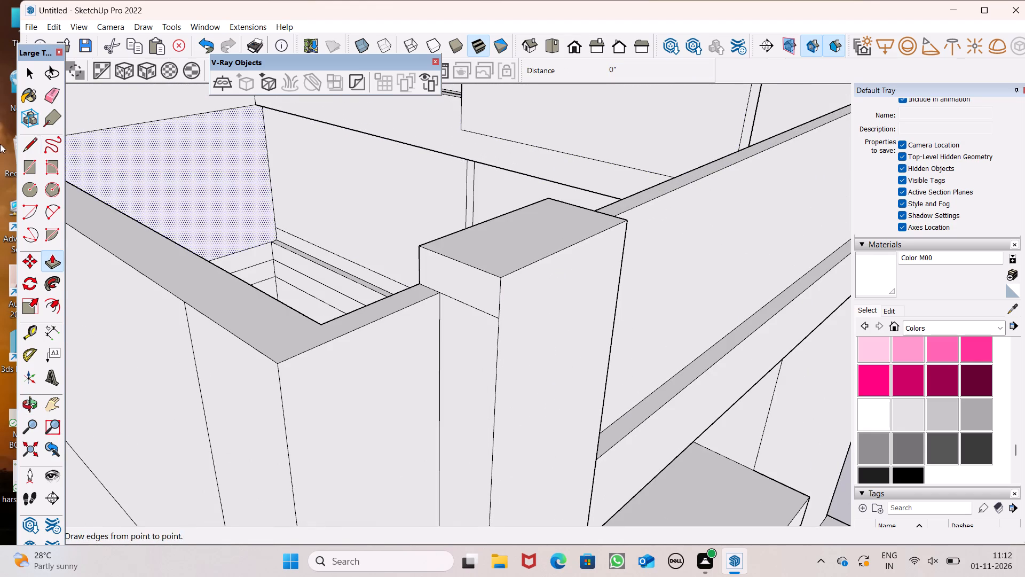
Erase the horizontal seam edge on the front pillar's outer side face, just below its raised top section.
click(57, 95)
scroll(467, 270, up, 3)
drag(468, 296, 469, 321)
scroll(471, 238, down, 7)
scroll(496, 186, down, 6)
middle_drag(495, 290, 504, 285)
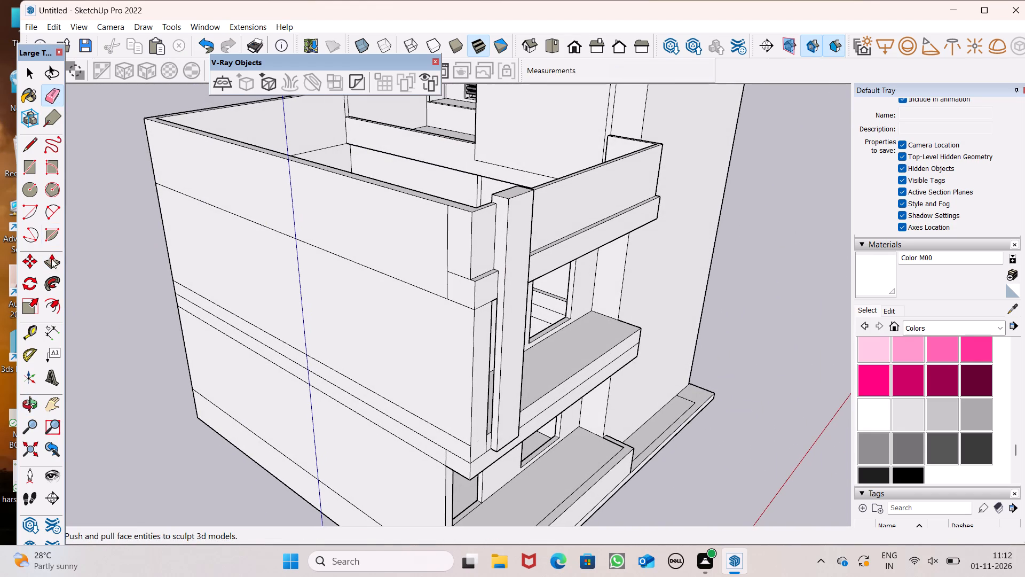
Push the pillar's outer side face, nearest the house corner, inward by about 9 1/2".
click(53, 267)
scroll(503, 258, up, 2)
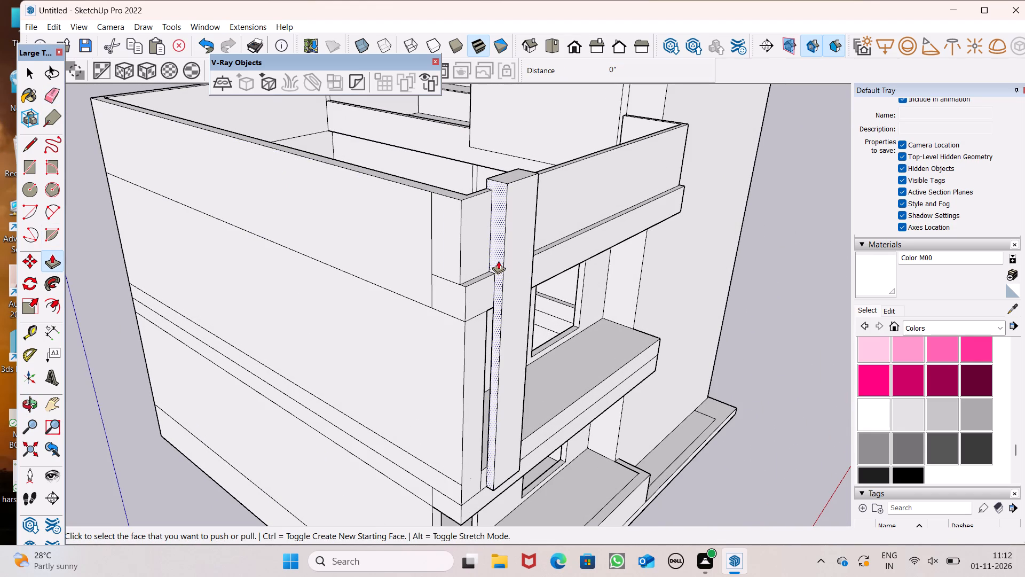
drag(498, 261, 507, 253)
scroll(499, 248, down, 2)
middle_drag(519, 315, 452, 349)
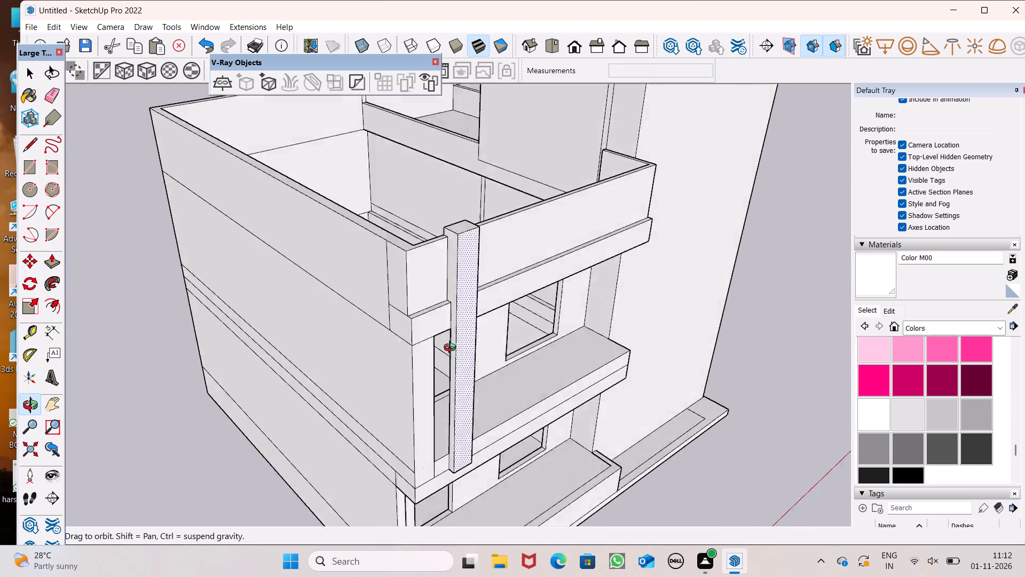
Pull the main part of the pillar's inner side face about 2' 6 7/8" towards the windows, below the raised top section.
middle_drag(452, 349, 147, 336)
scroll(146, 331, up, 1)
scroll(289, 235, down, 6)
scroll(399, 176, down, 8)
scroll(547, 188, down, 5)
scroll(407, 206, up, 2)
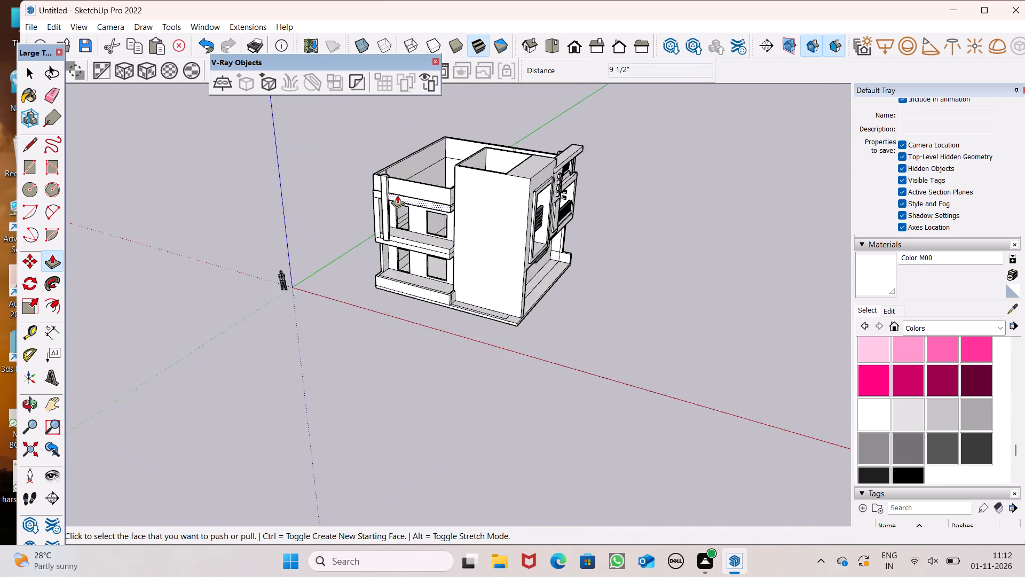
scroll(397, 195, up, 8)
scroll(396, 242, up, 6)
middle_drag(404, 284, 354, 298)
scroll(353, 295, up, 1)
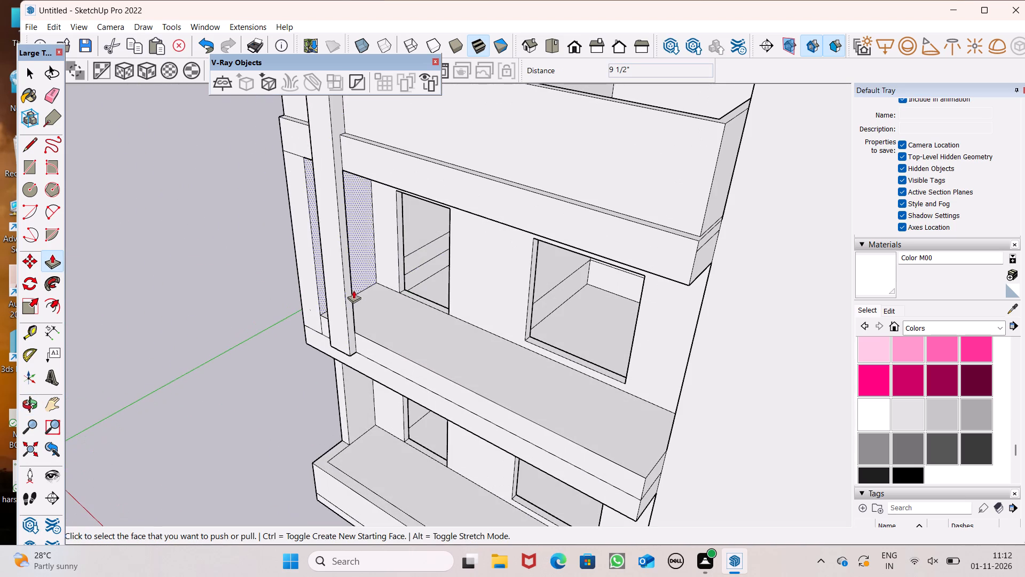
drag(351, 294, 380, 319)
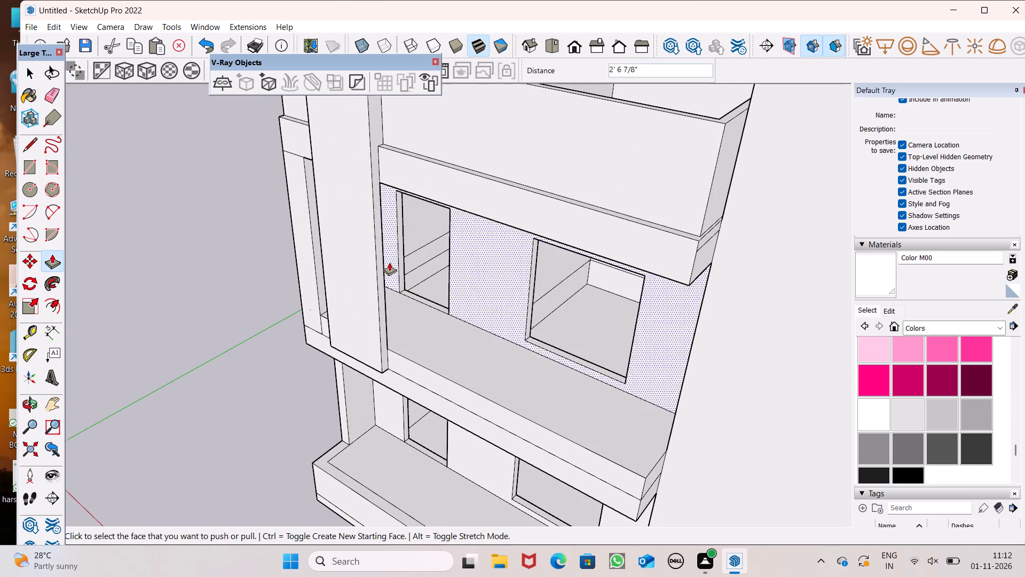
Extend the side of the pillar's raised top section about 2' 6 7/8" until flush with the widened pillar's inner edge.
scroll(389, 262, down, 7)
middle_drag(385, 287, 472, 277)
scroll(386, 178, up, 5)
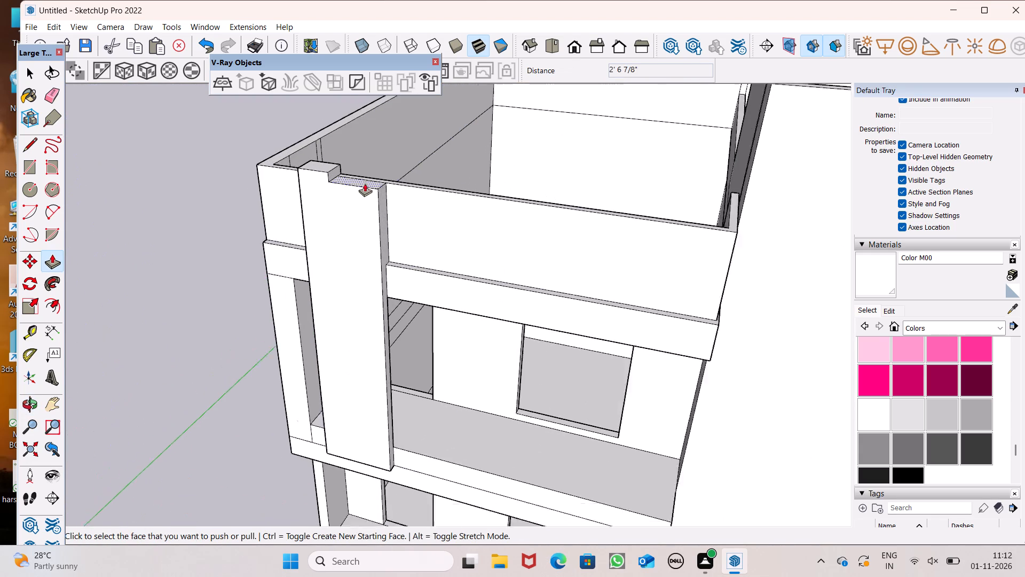
scroll(365, 183, up, 2)
drag(327, 175, 383, 193)
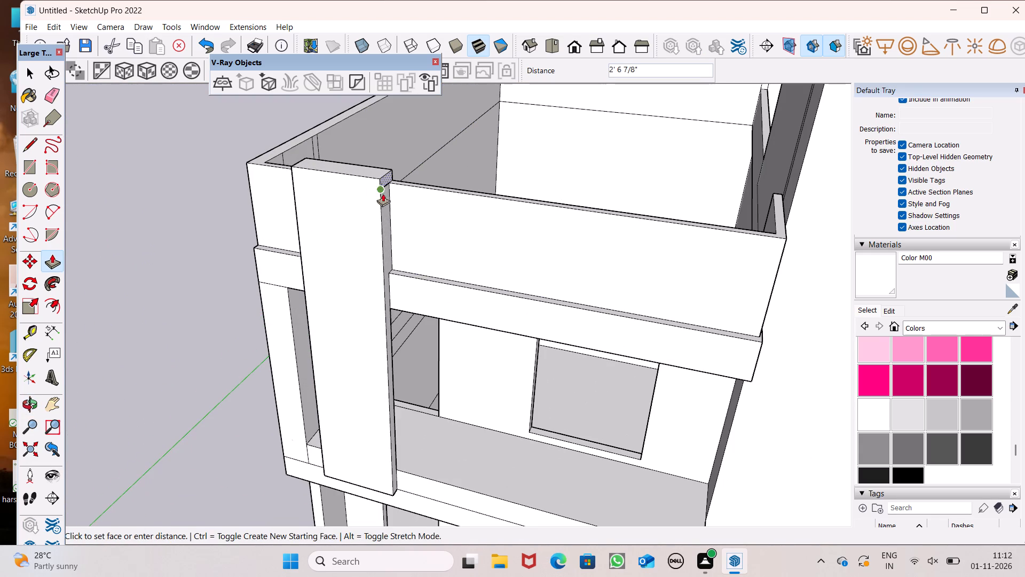
drag(383, 193, 384, 193)
Widen the pillar a further 1' 9 7/8" or so towards the windows, extending its raised top section to the same edge.
scroll(366, 168, down, 6)
middle_drag(353, 224, 438, 151)
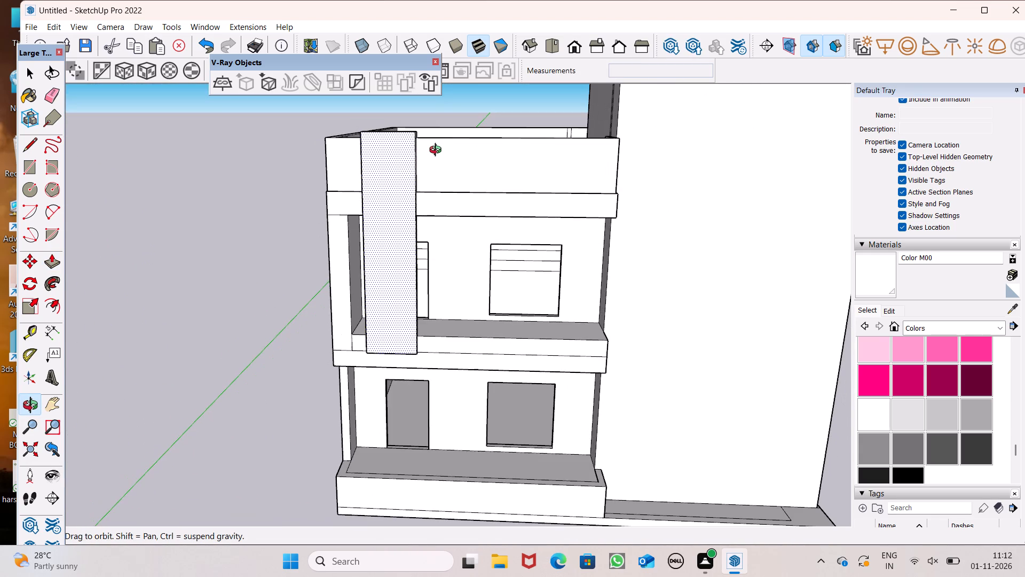
middle_drag(438, 151, 277, 235)
scroll(346, 198, up, 5)
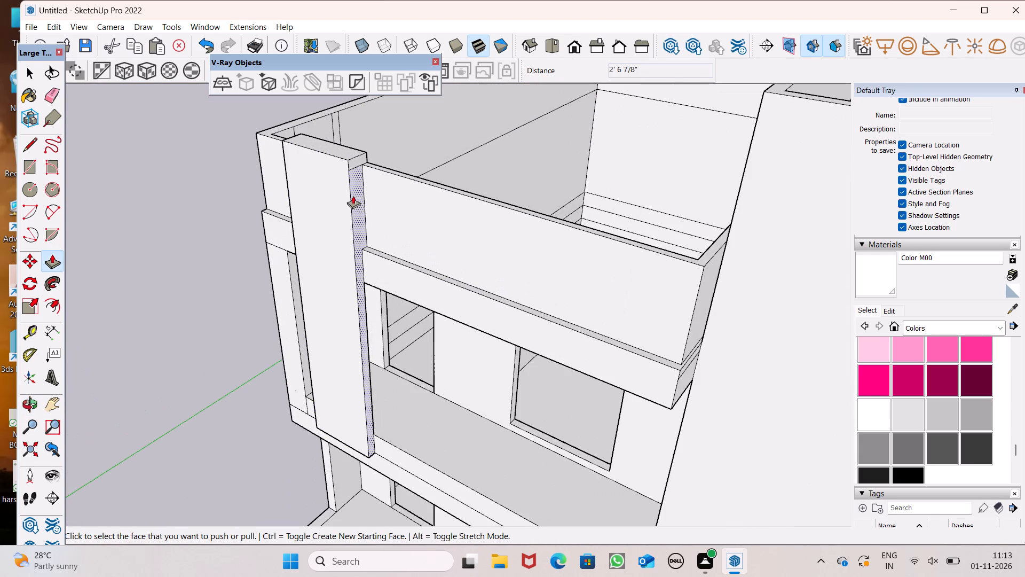
drag(360, 201, 388, 221)
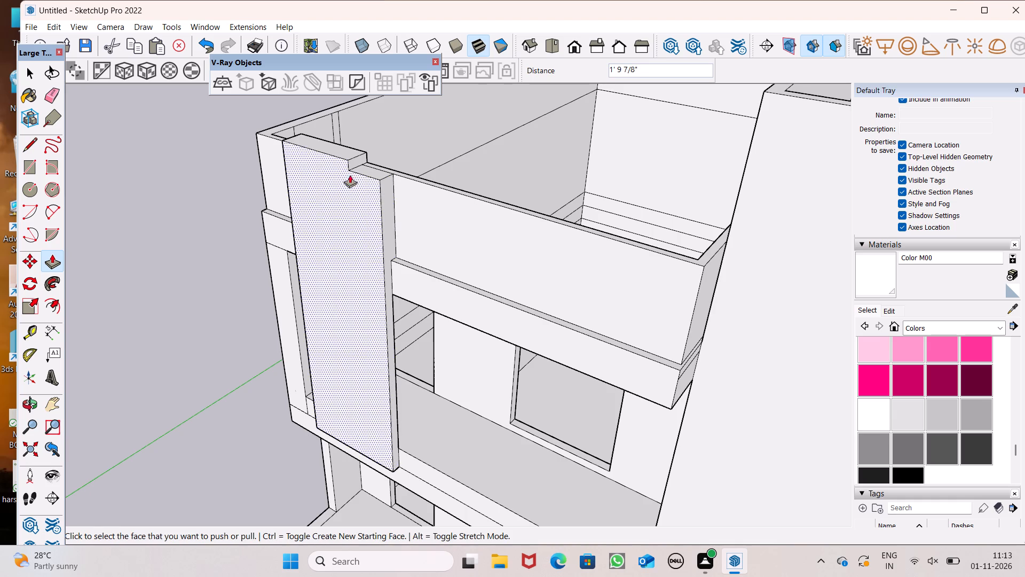
drag(352, 163, 380, 183)
Examine the widened pillar's proportions against the balcony, windows and parapet from the front and from above.
scroll(399, 141, down, 6)
middle_drag(362, 227, 417, 186)
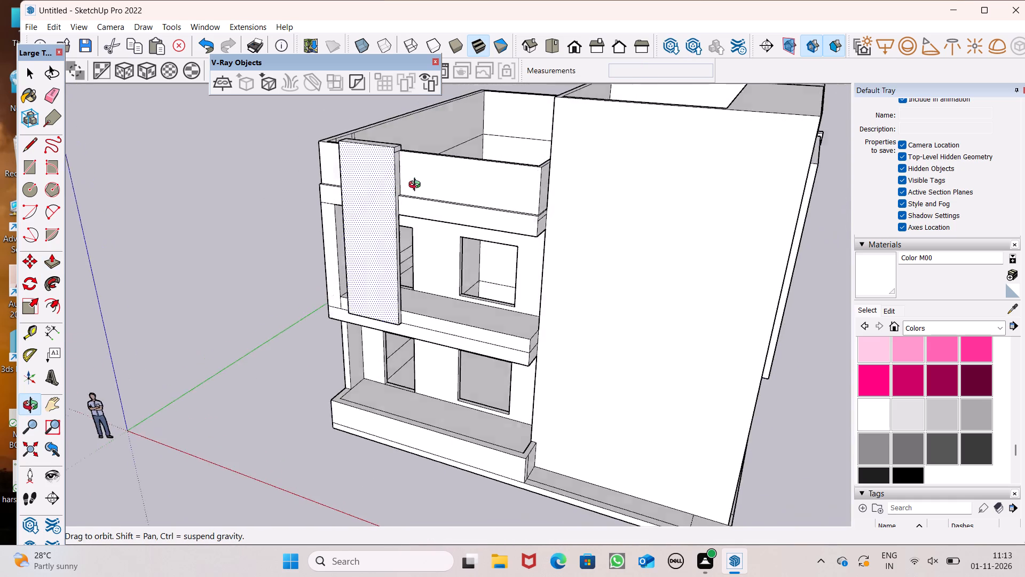
middle_drag(417, 186, 516, 164)
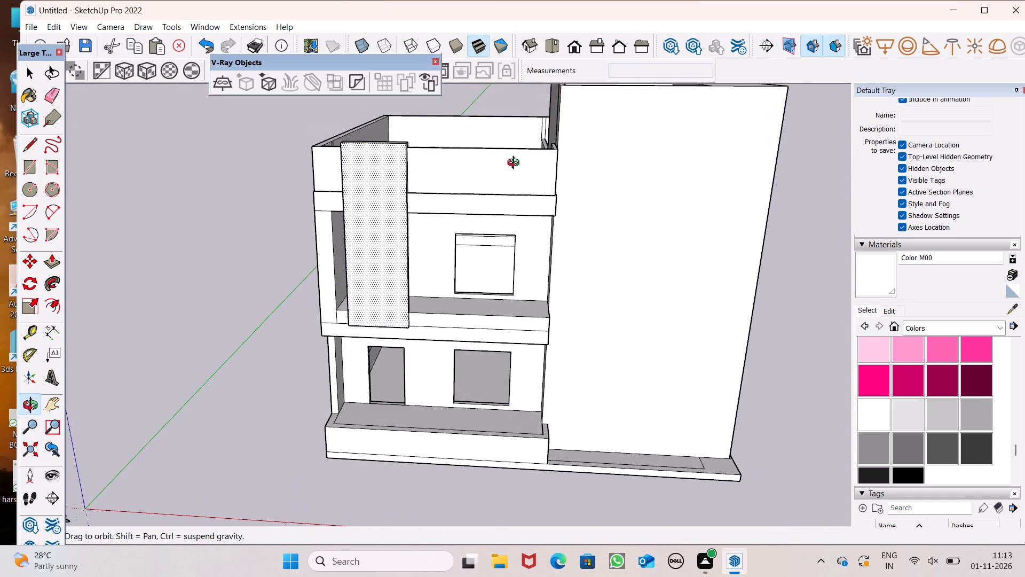
middle_drag(516, 164, 484, 194)
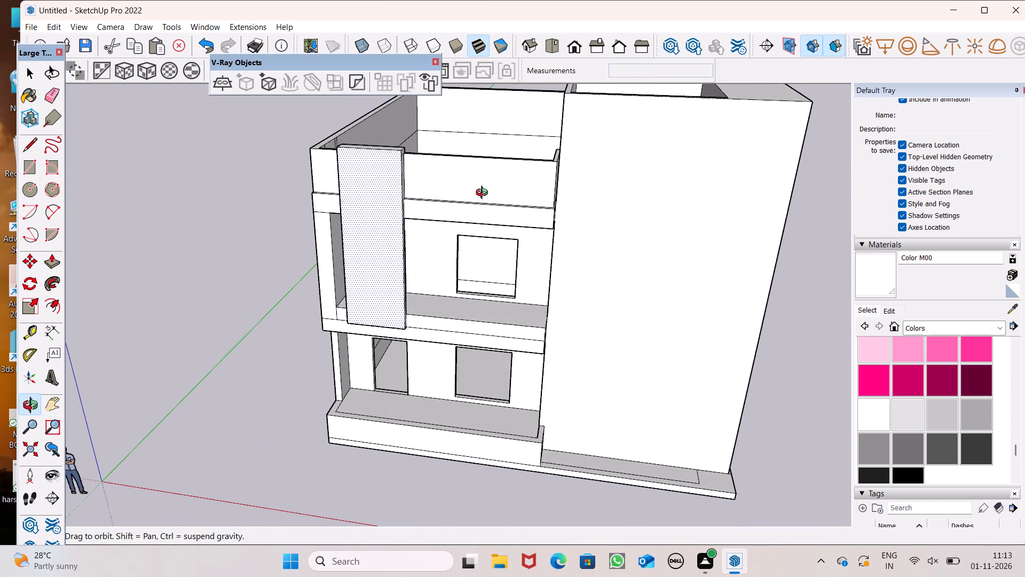
middle_drag(484, 194, 473, 145)
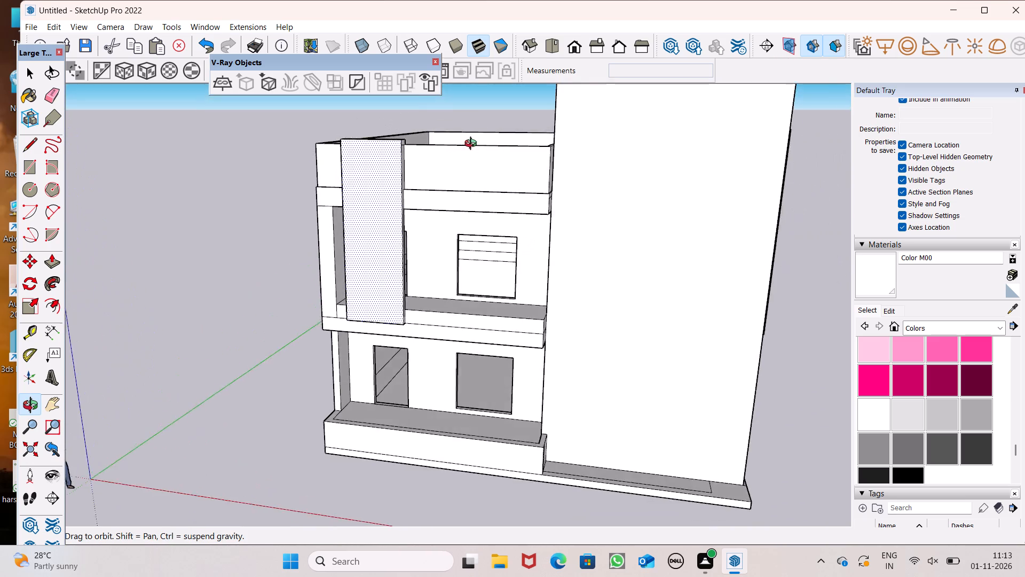
middle_drag(473, 145, 477, 146)
scroll(474, 145, up, 1)
scroll(478, 169, down, 4)
key(space)
scroll(366, 152, down, 2)
middle_drag(469, 254, 470, 252)
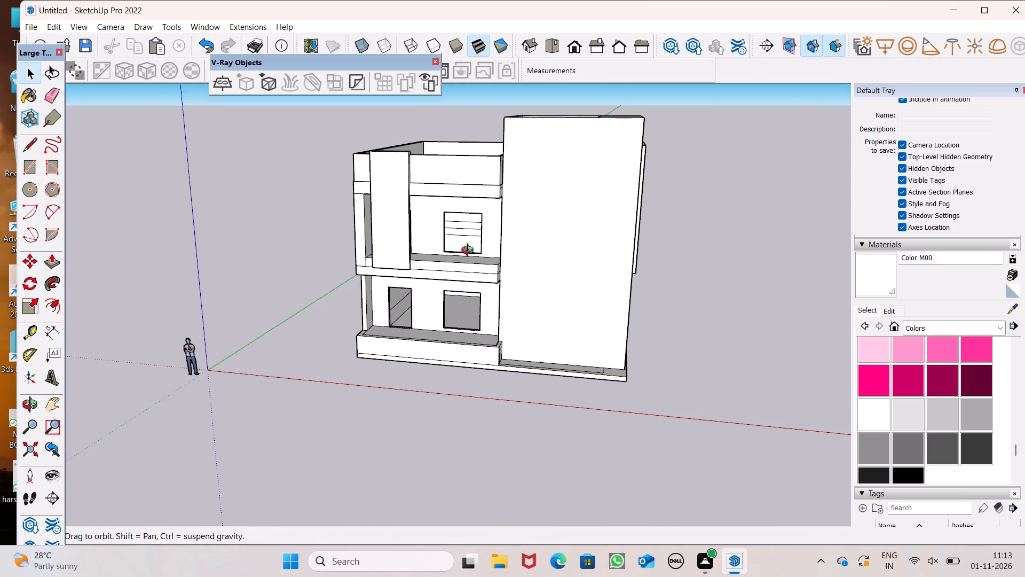
middle_drag(470, 252, 515, 233)
scroll(373, 219, down, 2)
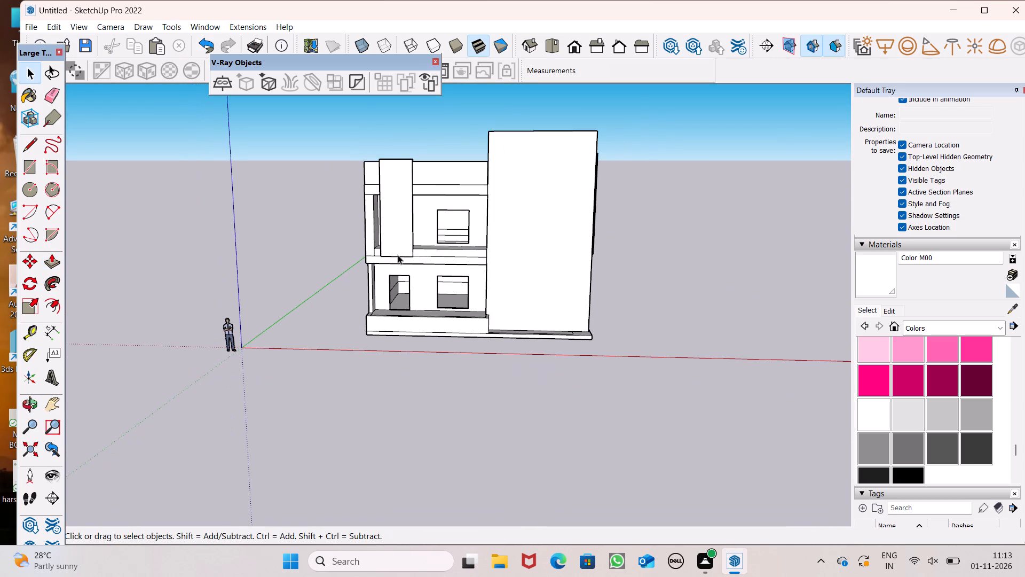
middle_drag(398, 255, 274, 436)
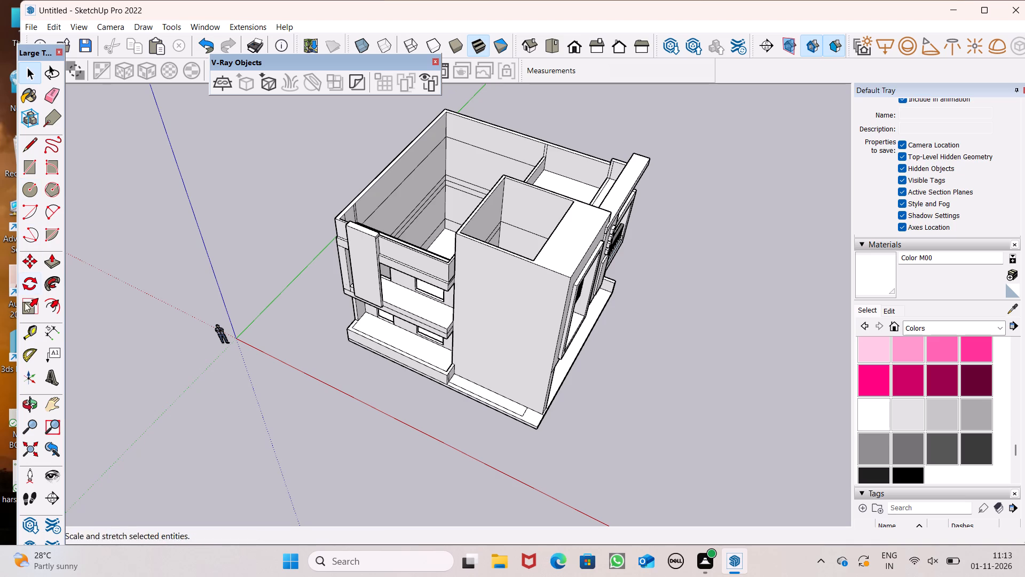
Start a Tape Measure measurement on the house model.
click(29, 337)
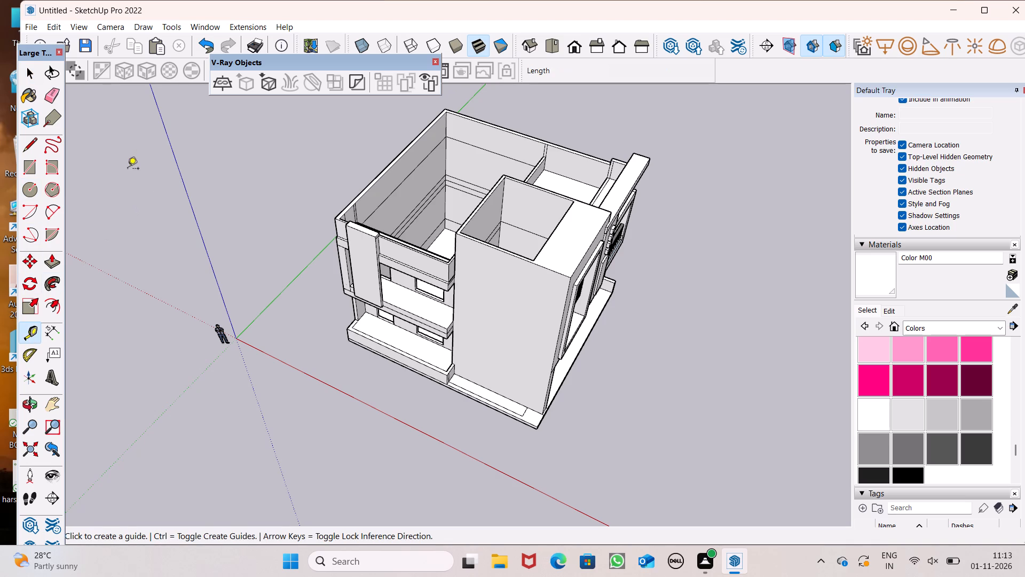
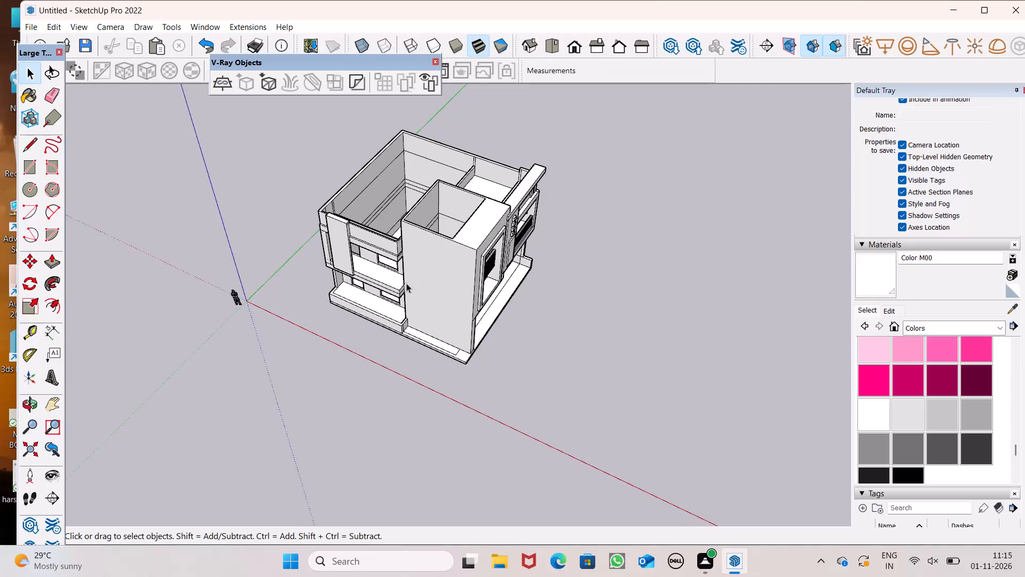
Examine the house facade from the front and from above, around the pillar, balconies and roof parapet.
middle_drag(406, 283, 533, 112)
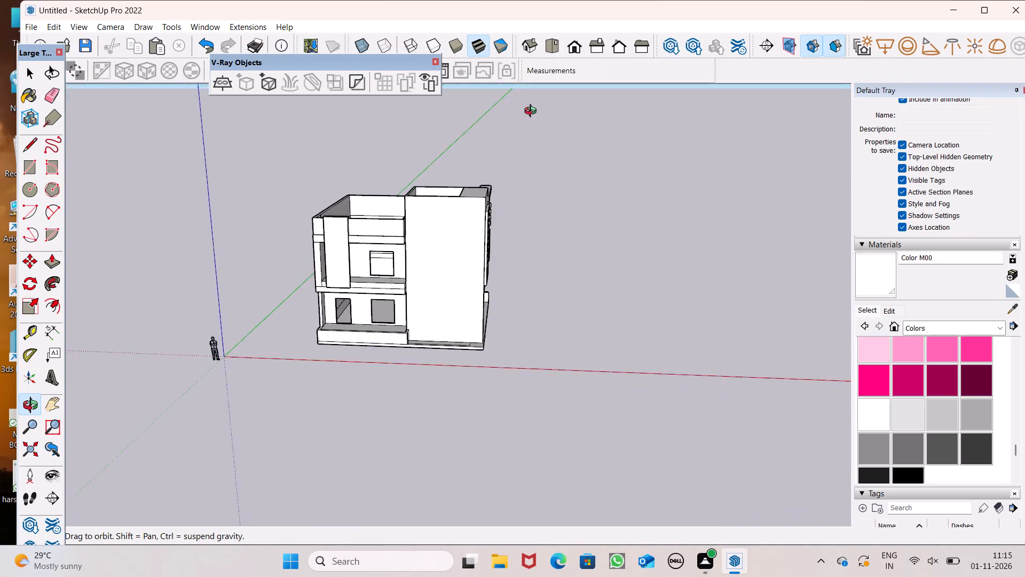
middle_drag(533, 112, 540, 93)
scroll(540, 93, up, 1)
scroll(201, 207, up, 1)
middle_drag(233, 227, 297, 188)
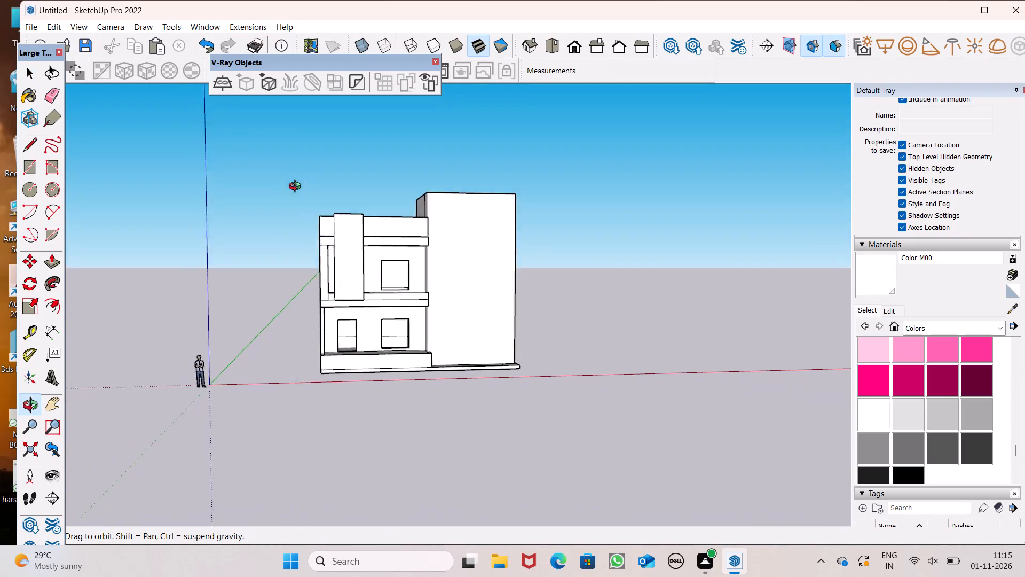
middle_drag(297, 188, 275, 227)
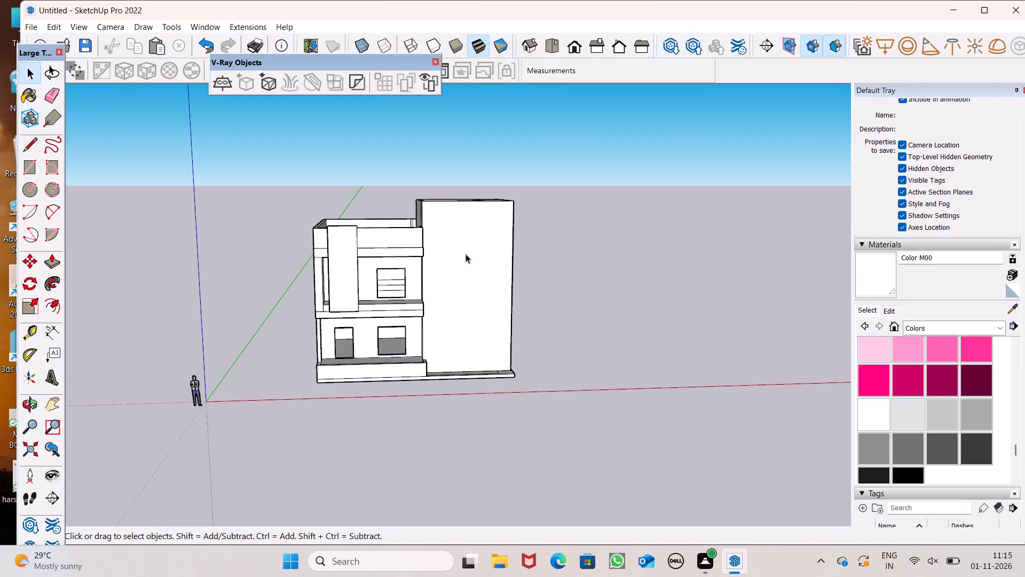
scroll(466, 254, up, 9)
scroll(350, 251, down, 5)
middle_drag(351, 261, 337, 319)
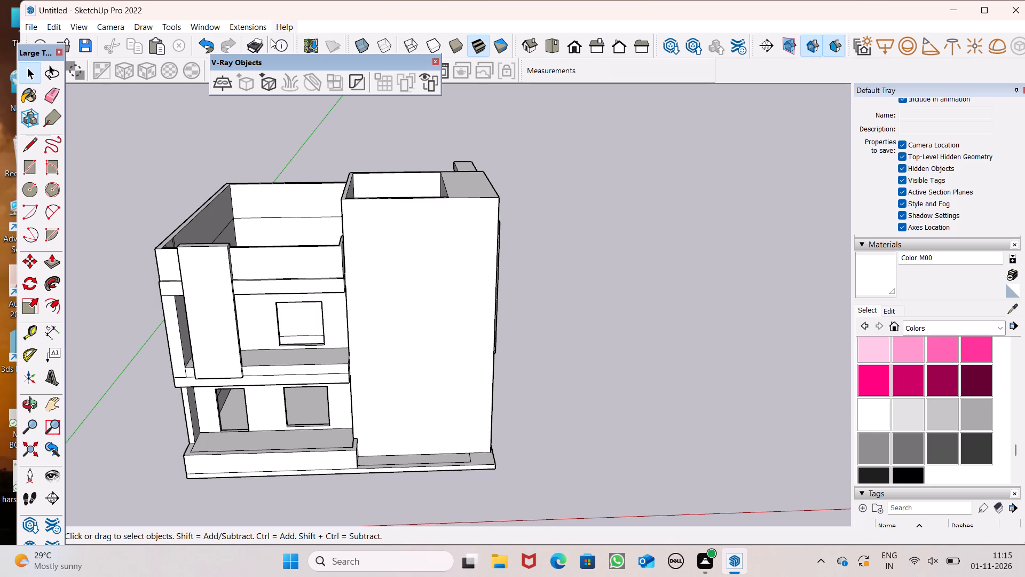
Draw a square of about 1' 2 9/16" on the front face of the roof parapet, between the pillar and the tower.
click(31, 166)
scroll(168, 142, down, 3)
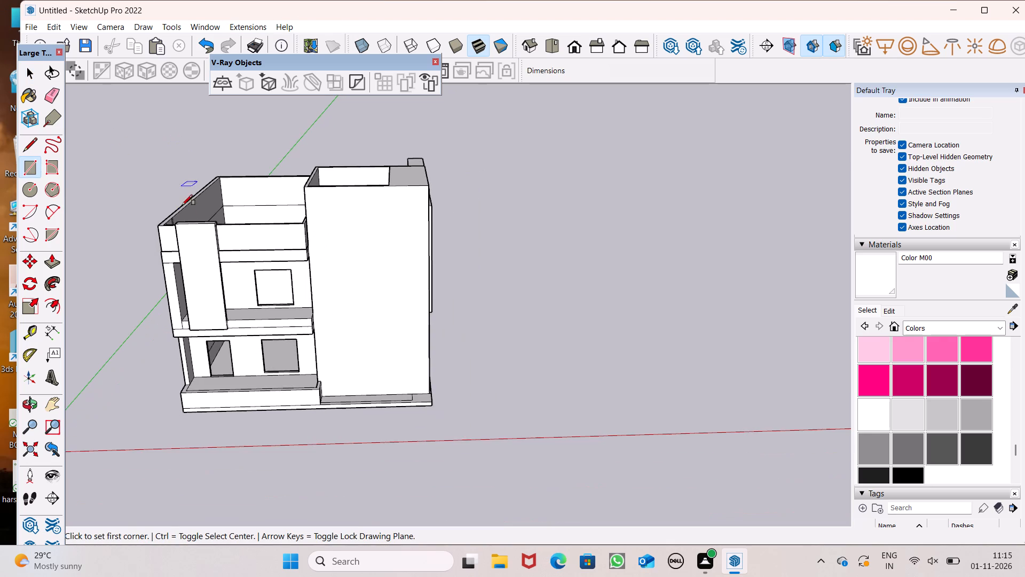
scroll(184, 230, up, 1)
scroll(320, 141, down, 3)
middle_drag(343, 204, 333, 256)
scroll(333, 256, up, 6)
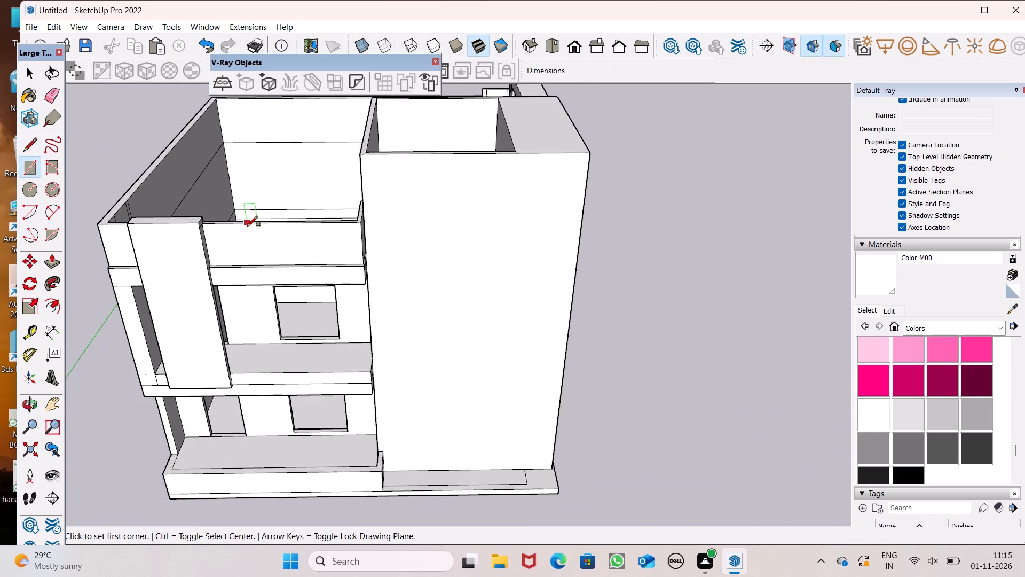
scroll(247, 227, up, 2)
scroll(343, 193, down, 5)
middle_drag(352, 261, 322, 267)
scroll(262, 236, up, 9)
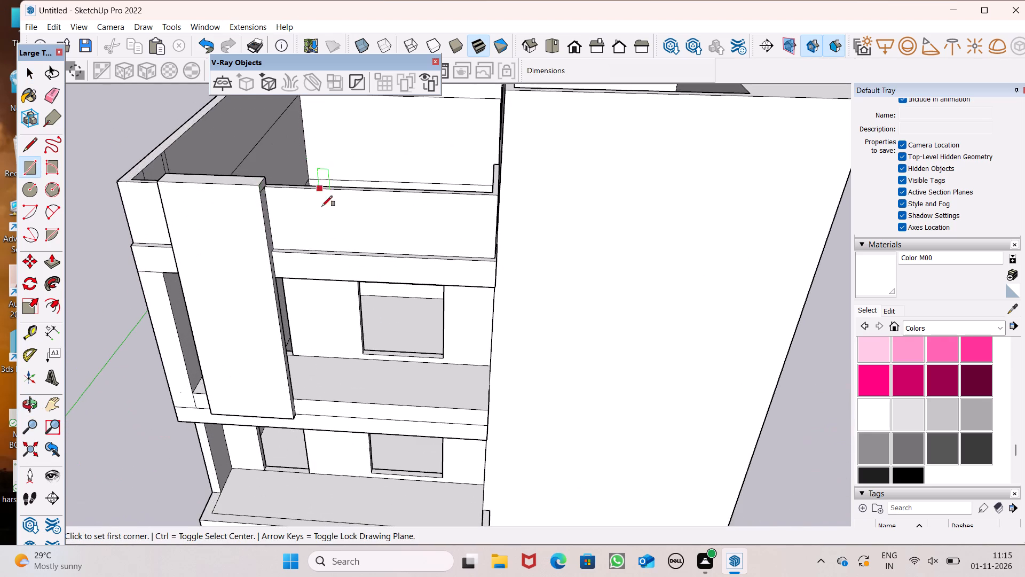
middle_drag(327, 235, 326, 201)
scroll(326, 201, up, 3)
scroll(328, 202, down, 2)
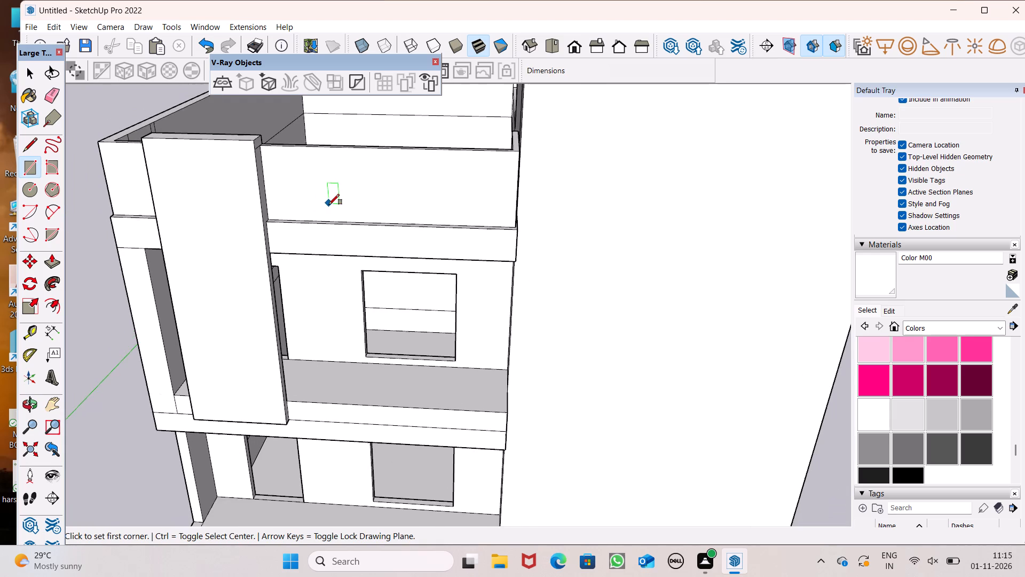
middle_drag(333, 202, 340, 159)
scroll(335, 203, down, 3)
middle_drag(333, 207, 334, 230)
scroll(310, 171, up, 4)
scroll(324, 165, down, 3)
middle_drag(328, 174, 348, 132)
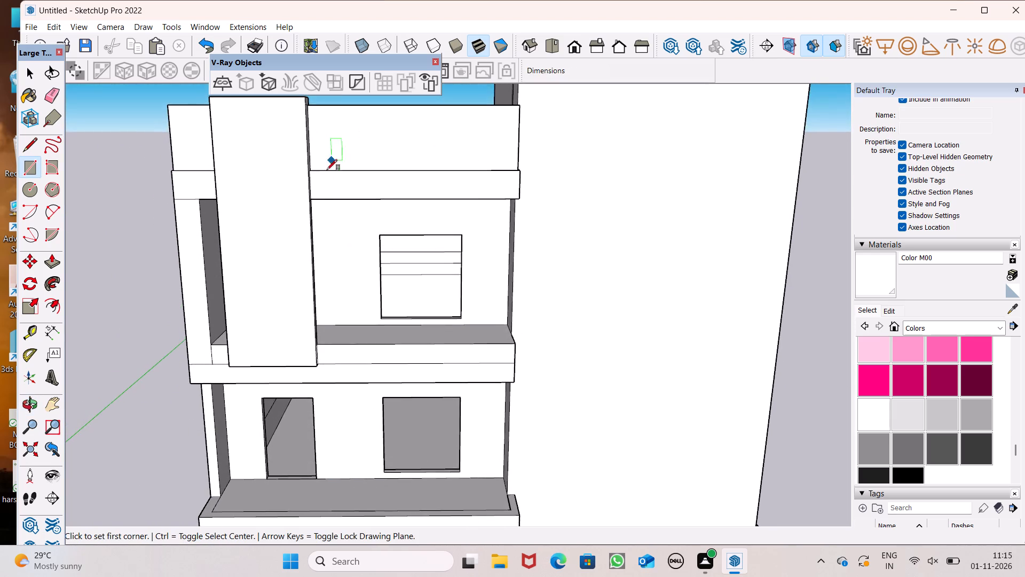
scroll(312, 198, down, 3)
scroll(340, 125, up, 5)
scroll(341, 141, down, 2)
middle_drag(364, 150, 356, 128)
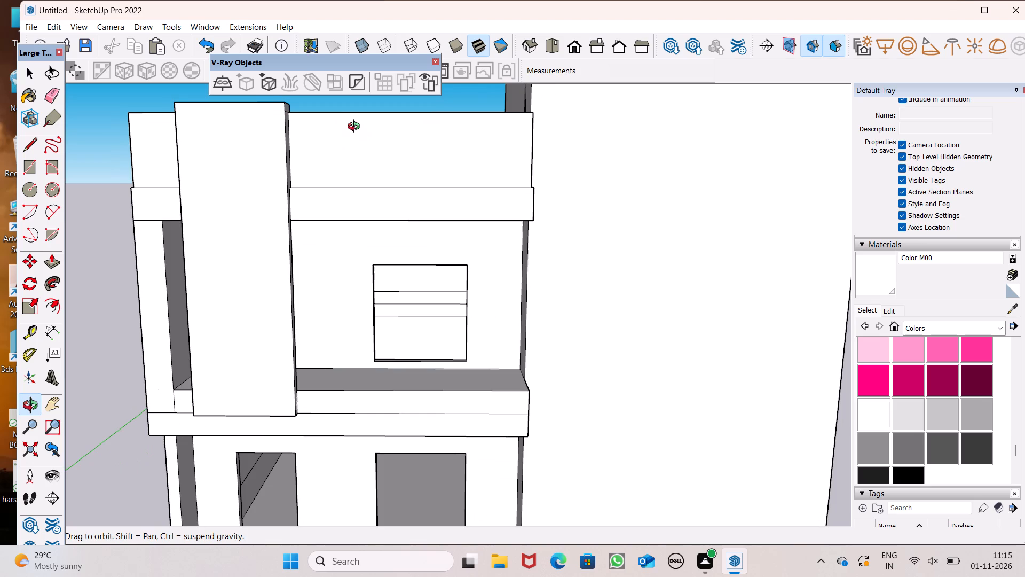
middle_drag(356, 128, 350, 141)
scroll(343, 120, up, 6)
scroll(335, 134, down, 1)
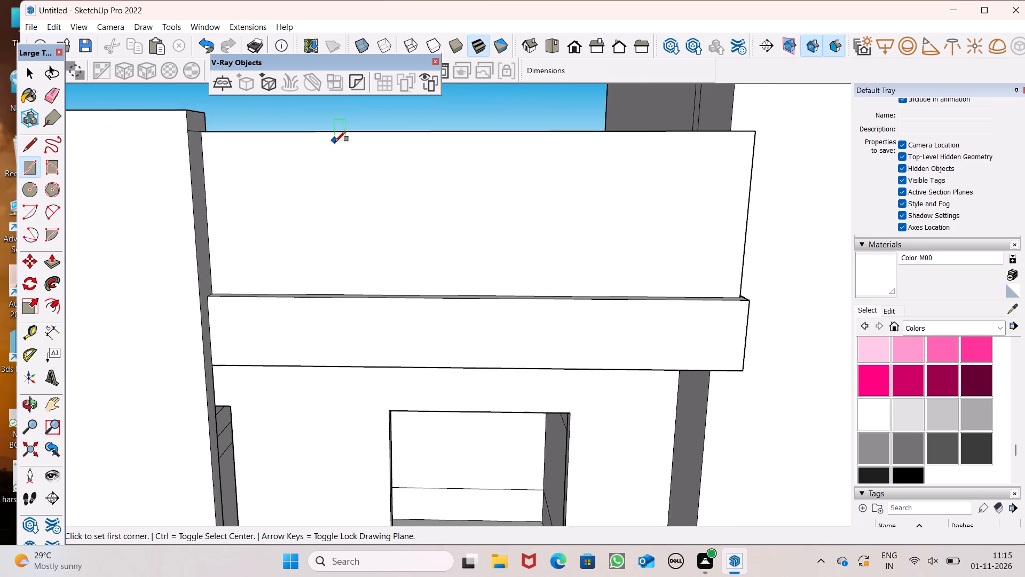
middle_drag(337, 142, 338, 122)
scroll(318, 150, down, 1)
middle_drag(412, 154, 403, 150)
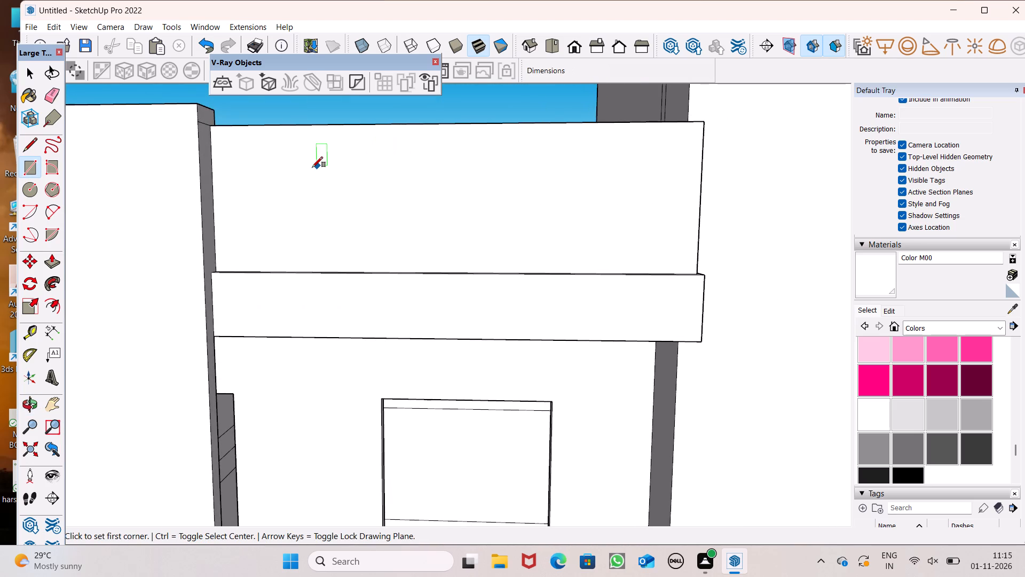
click(316, 164)
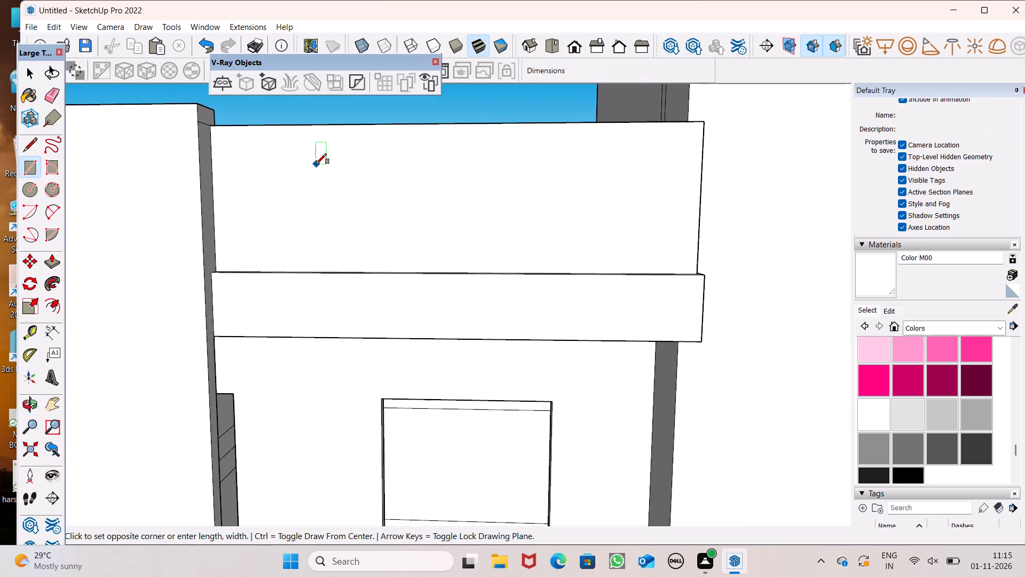
click(359, 207)
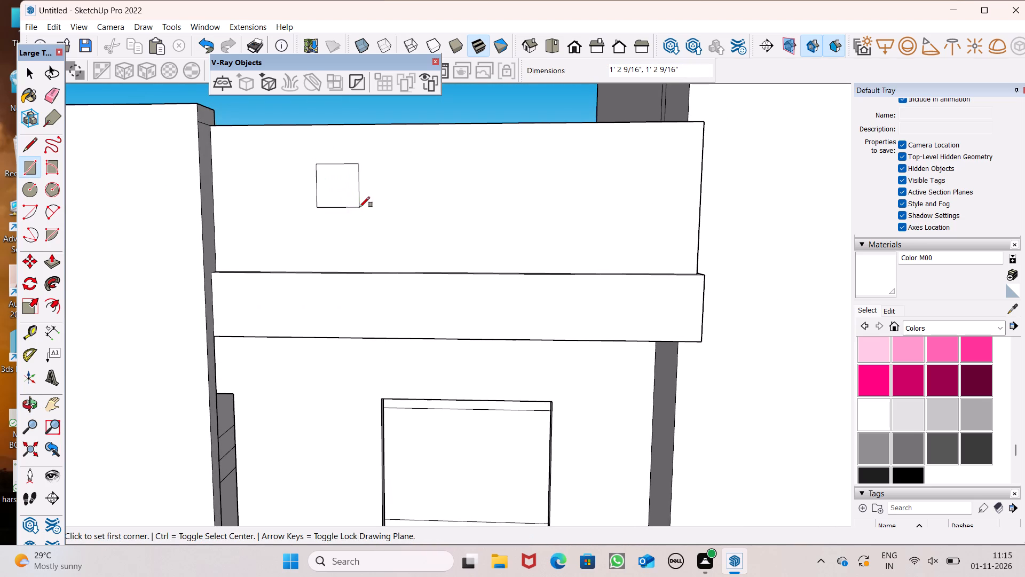
Copy the square sideways along the parapet at about 1' 9 1/8" spacing, away from the pillar, as an array of three copies.
key(space)
double_click(337, 188)
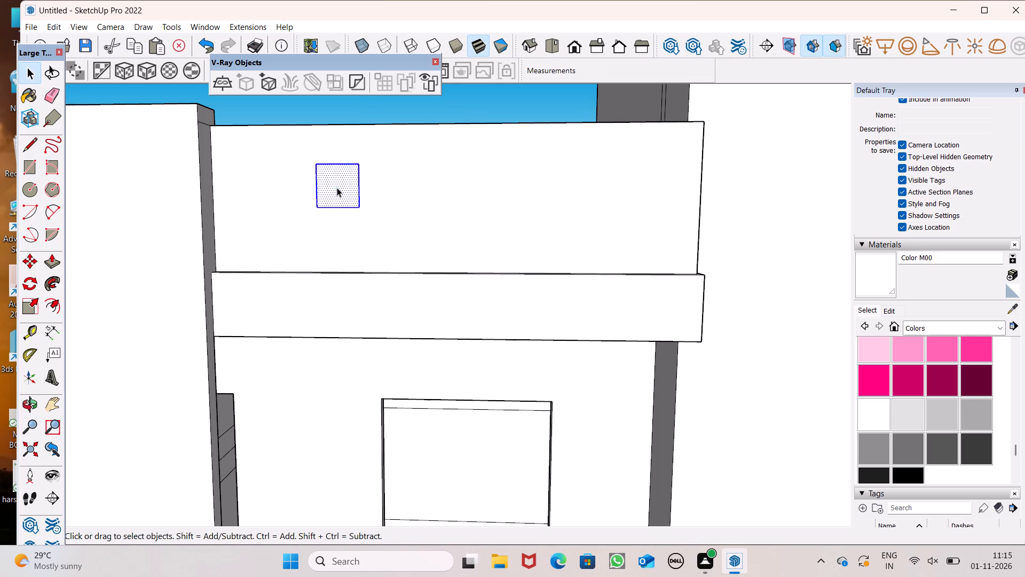
key(m)
key(Return)
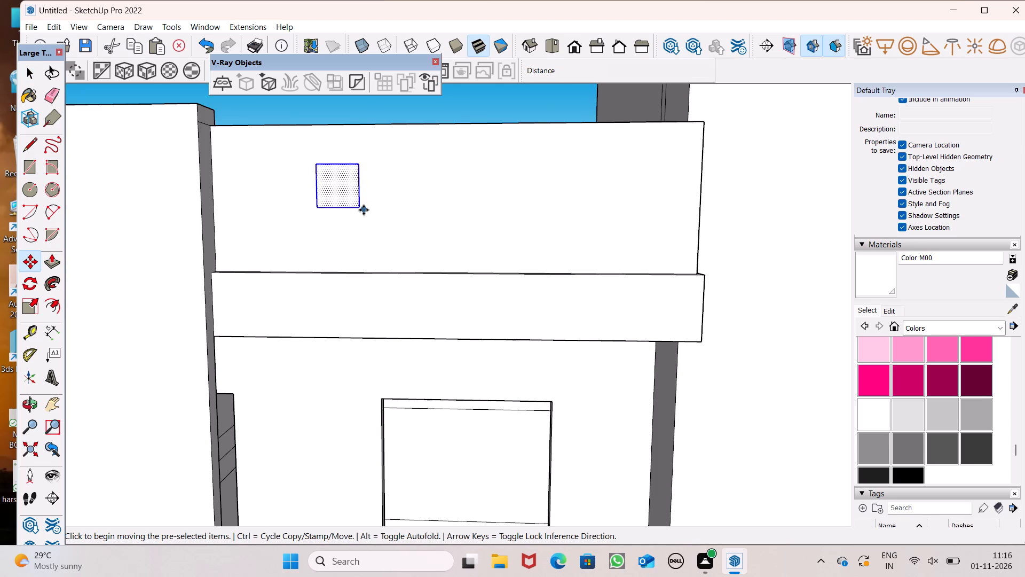
drag(359, 207, 363, 209)
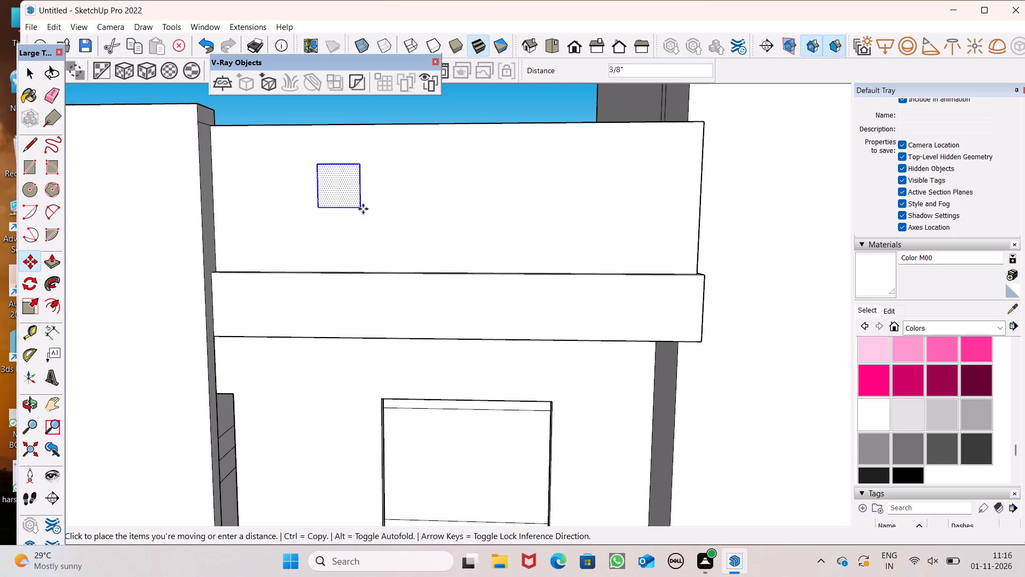
drag(363, 209, 421, 210)
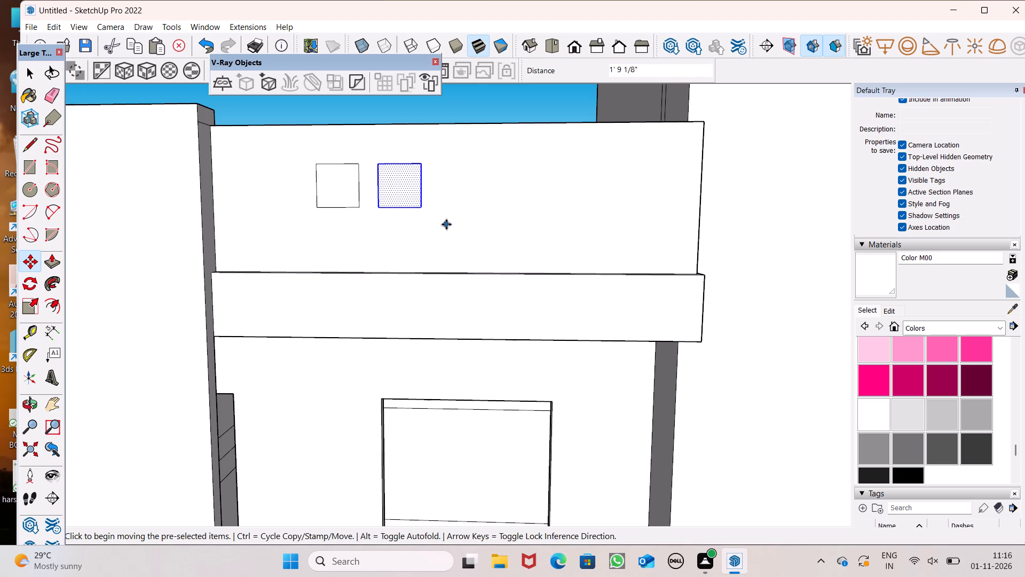
text(*3)
key(Return)
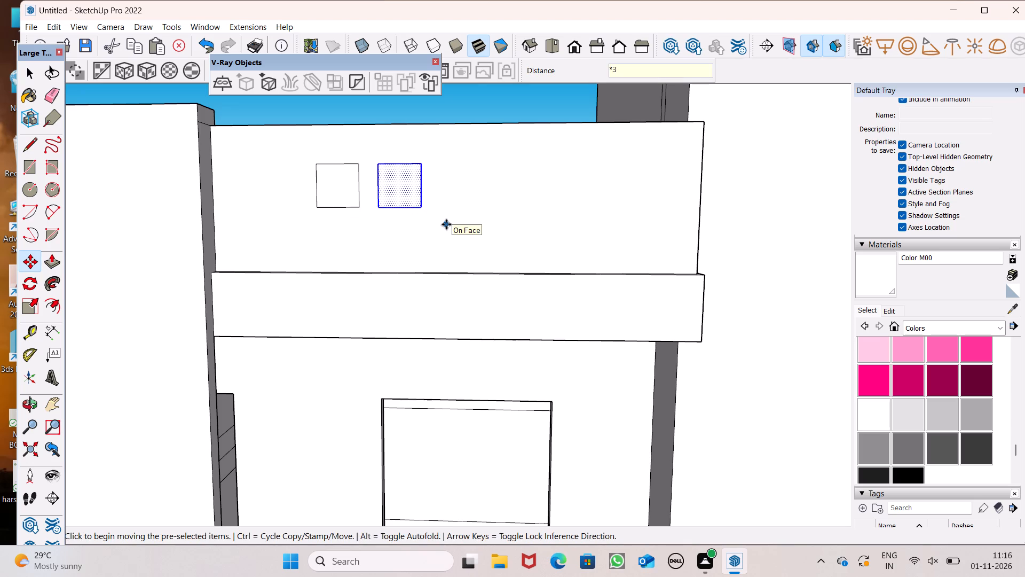
key(space)
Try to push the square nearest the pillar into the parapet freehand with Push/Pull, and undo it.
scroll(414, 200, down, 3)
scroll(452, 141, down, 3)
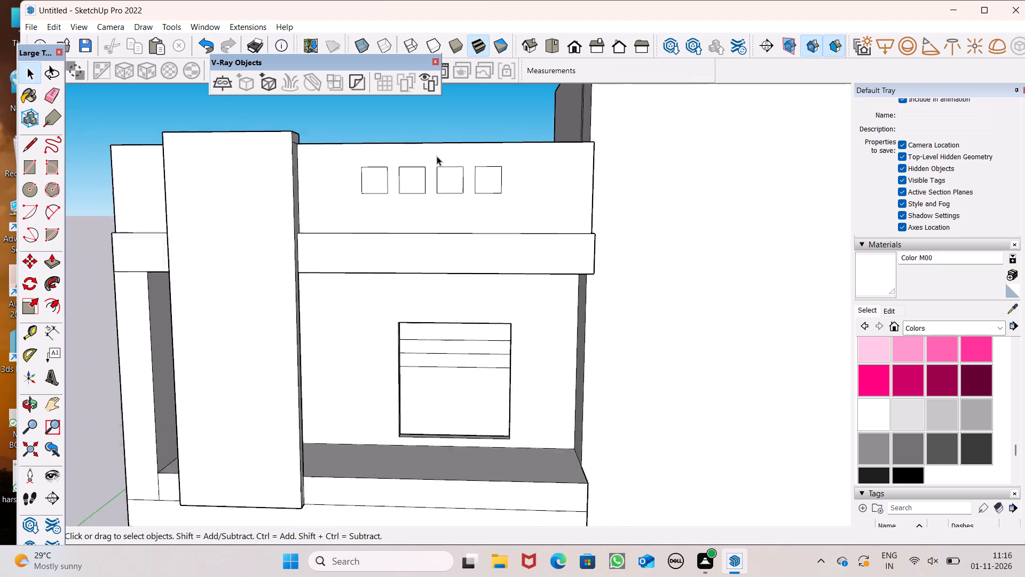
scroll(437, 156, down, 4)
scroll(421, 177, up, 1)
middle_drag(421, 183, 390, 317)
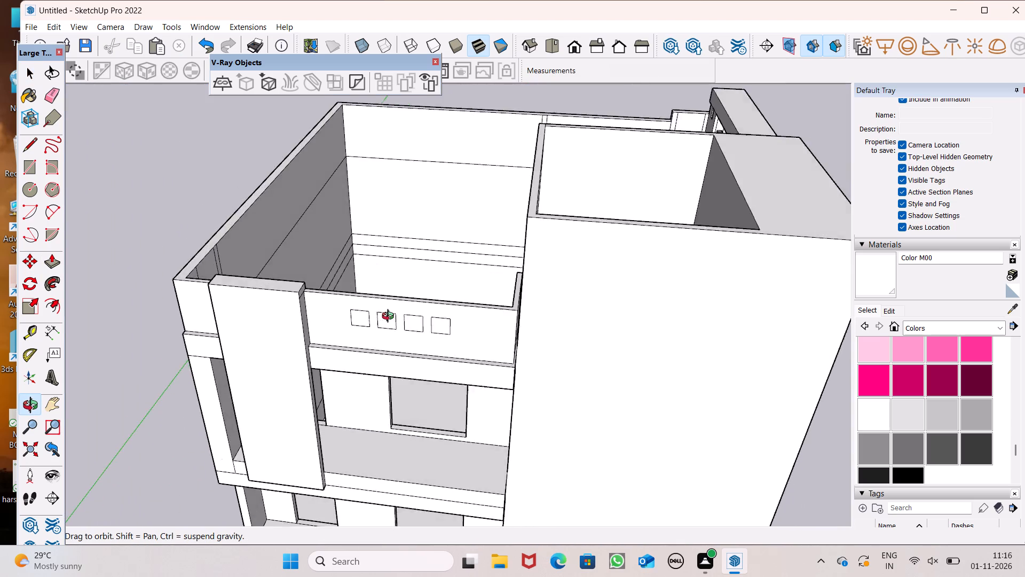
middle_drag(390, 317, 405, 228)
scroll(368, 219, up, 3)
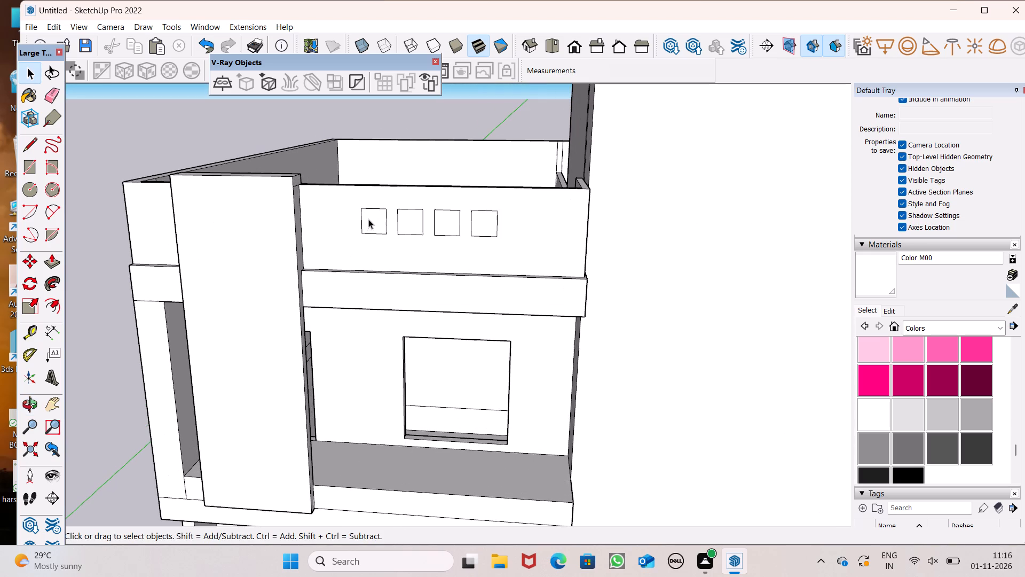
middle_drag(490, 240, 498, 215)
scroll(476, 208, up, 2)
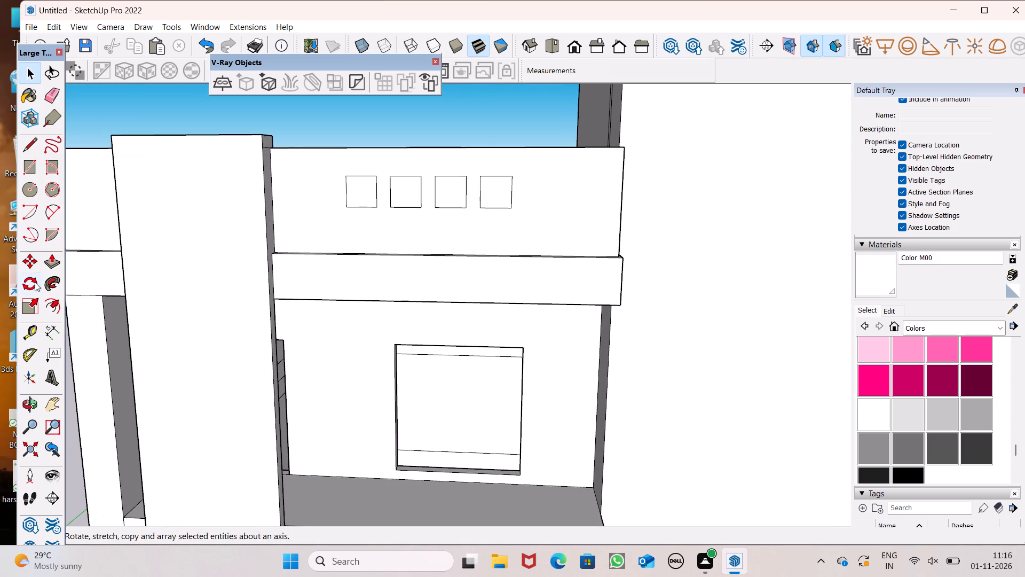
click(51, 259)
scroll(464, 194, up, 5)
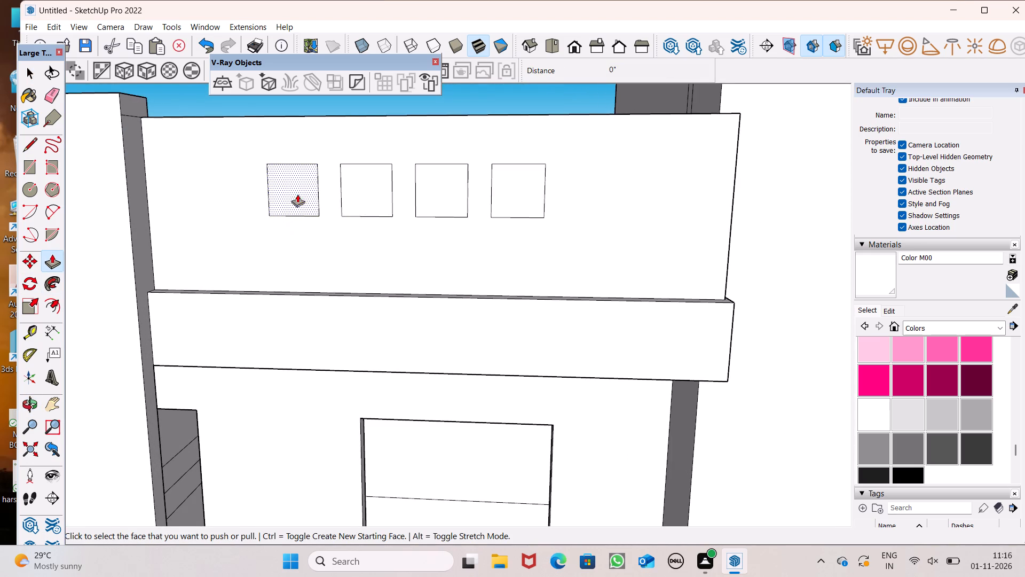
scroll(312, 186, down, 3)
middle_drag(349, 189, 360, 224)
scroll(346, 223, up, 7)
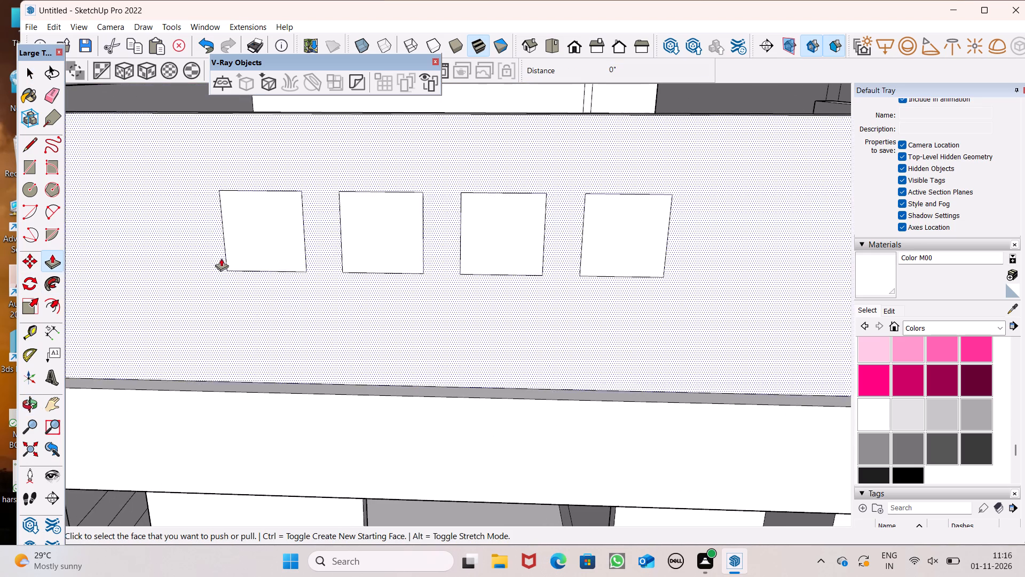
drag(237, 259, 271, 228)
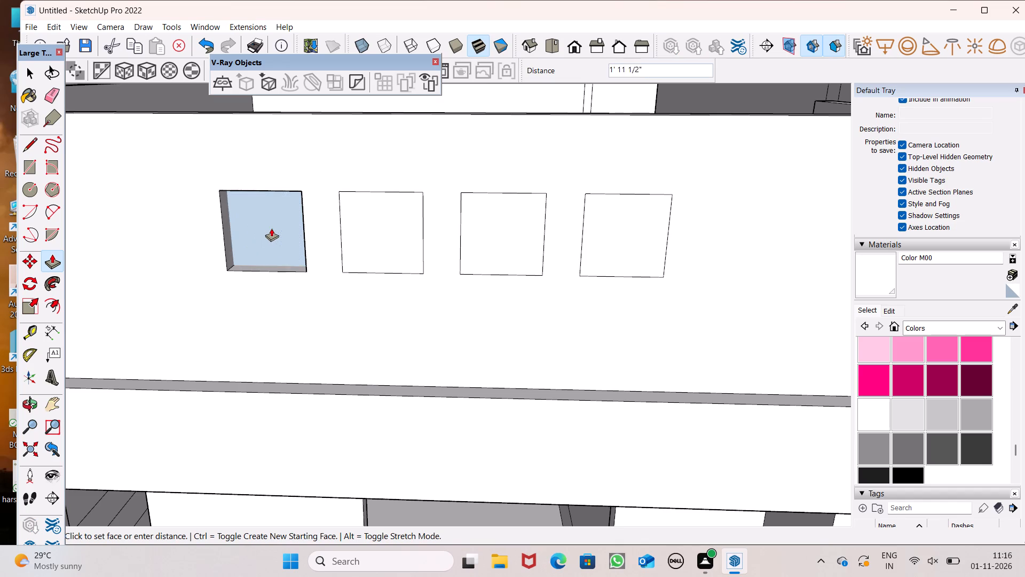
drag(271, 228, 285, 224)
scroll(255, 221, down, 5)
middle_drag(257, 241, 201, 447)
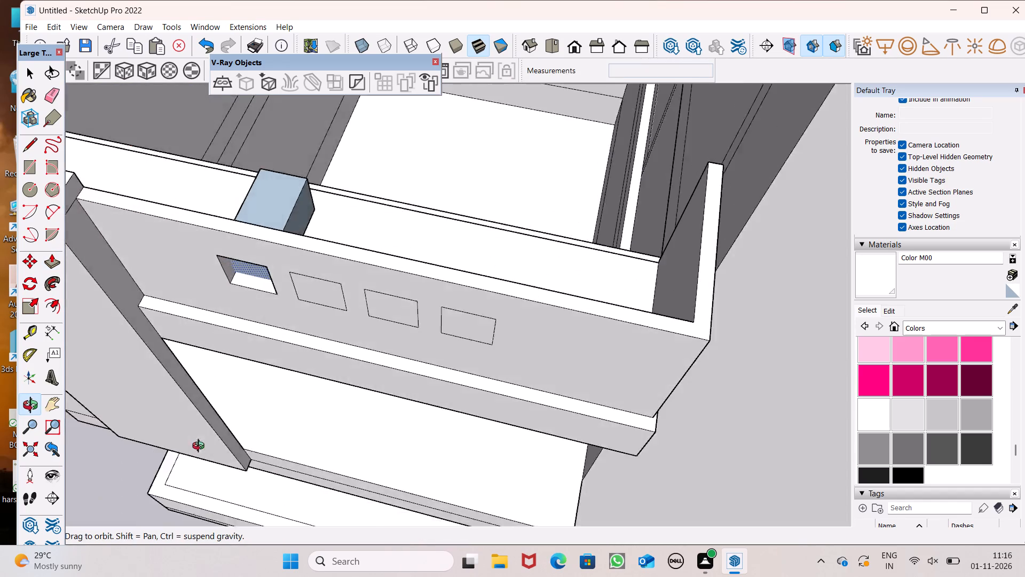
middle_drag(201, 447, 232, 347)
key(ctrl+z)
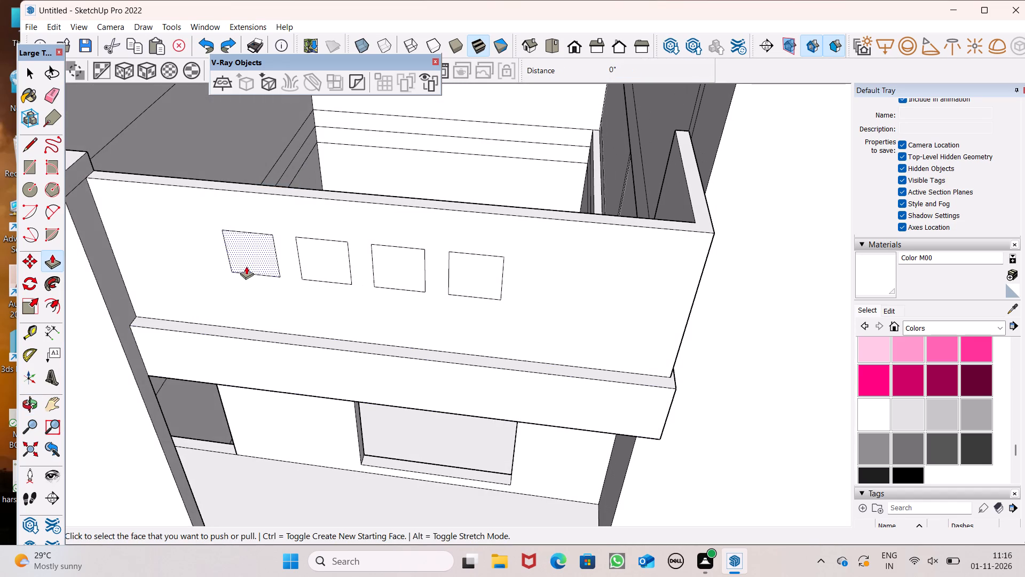
Push the two squares nearest the pillar 4" inwards to cut openings through the parapet wall.
drag(242, 264, 264, 254)
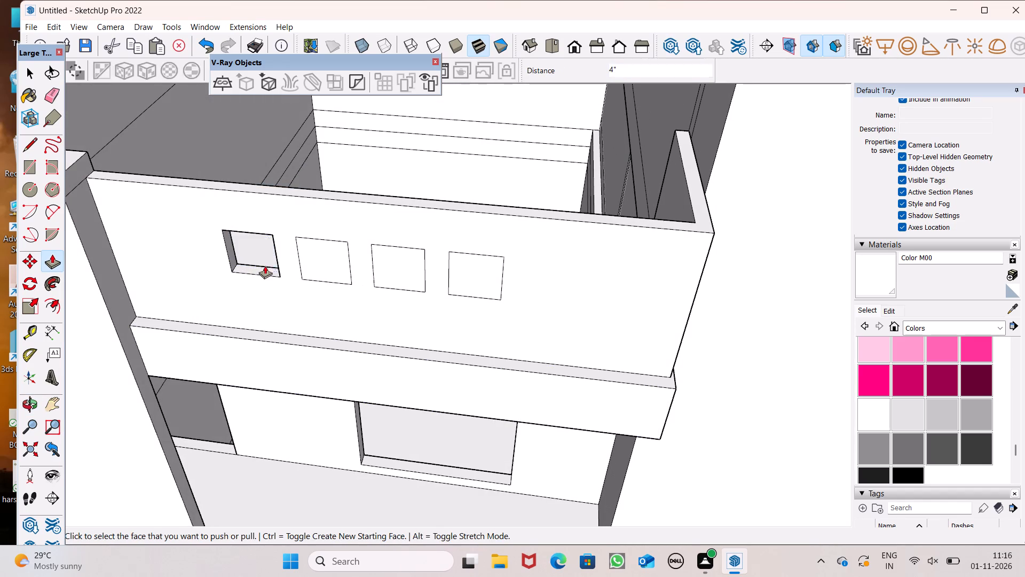
scroll(265, 271, down, 4)
middle_drag(274, 286, 281, 198)
scroll(303, 180, up, 8)
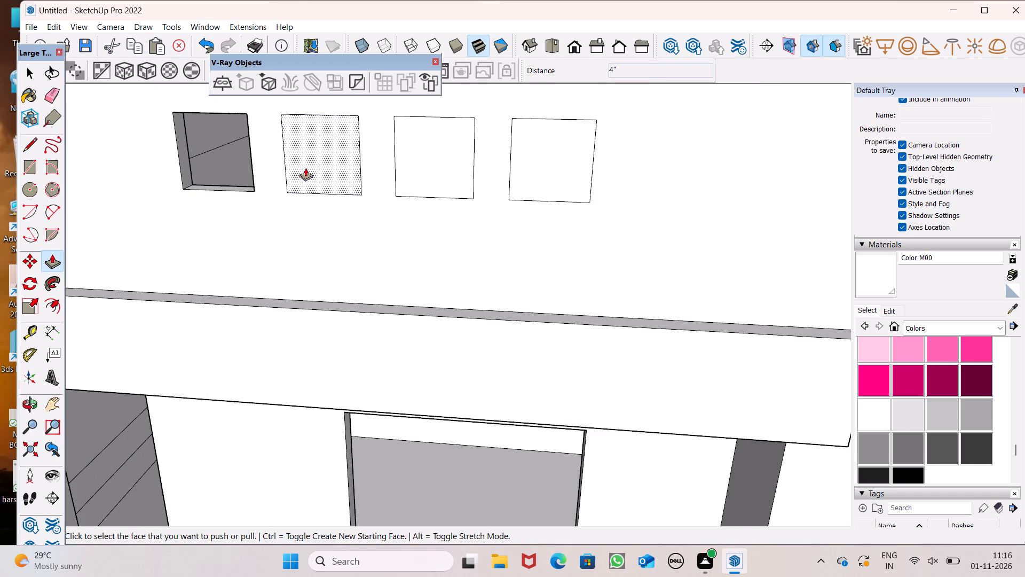
scroll(297, 168, up, 1)
scroll(309, 193, down, 3)
scroll(297, 136, up, 7)
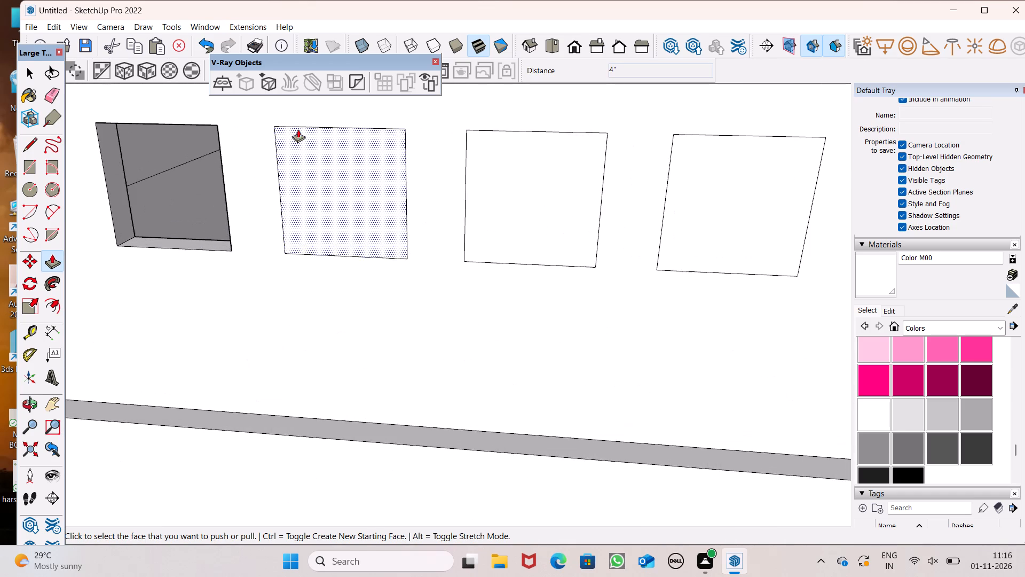
drag(294, 239, 323, 213)
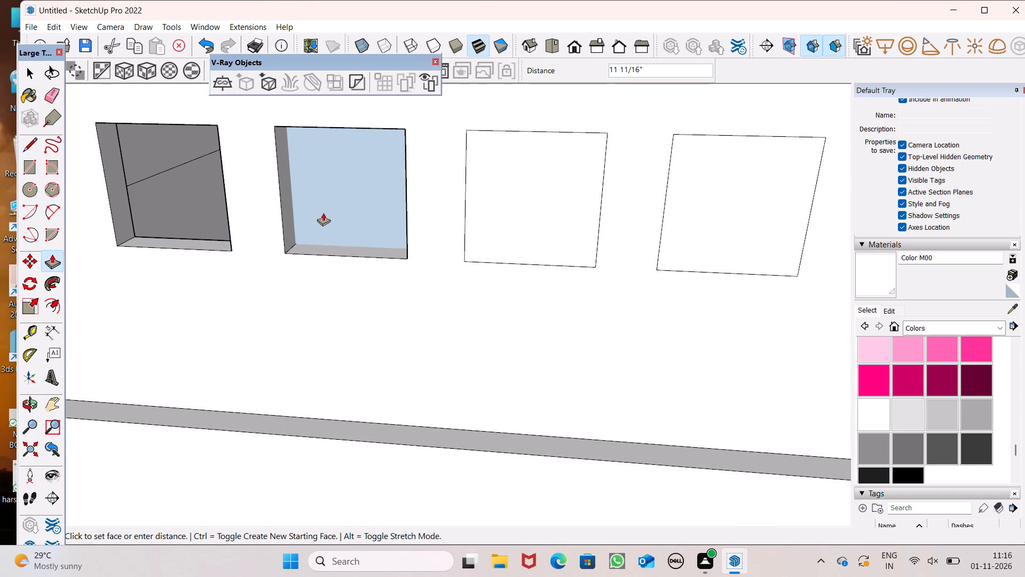
drag(323, 213, 348, 205)
Push the third square from the pillar inwards to cut a matching opening through the parapet wall.
scroll(283, 179, down, 6)
scroll(404, 172, up, 7)
scroll(408, 196, down, 1)
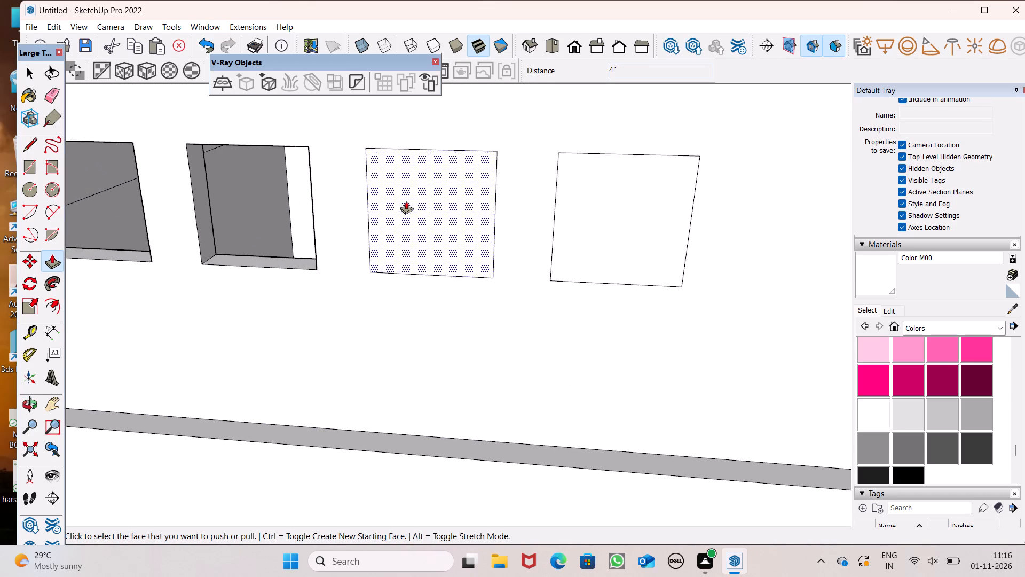
scroll(406, 201, down, 2)
scroll(432, 190, up, 1)
drag(386, 262, 411, 233)
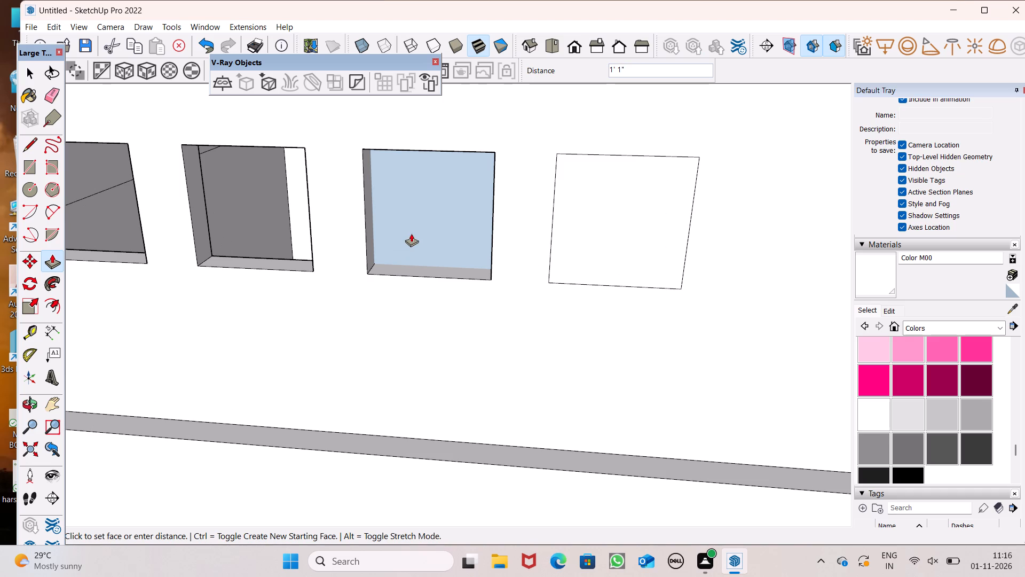
drag(411, 233, 450, 236)
scroll(357, 245, down, 5)
middle_drag(387, 266, 389, 244)
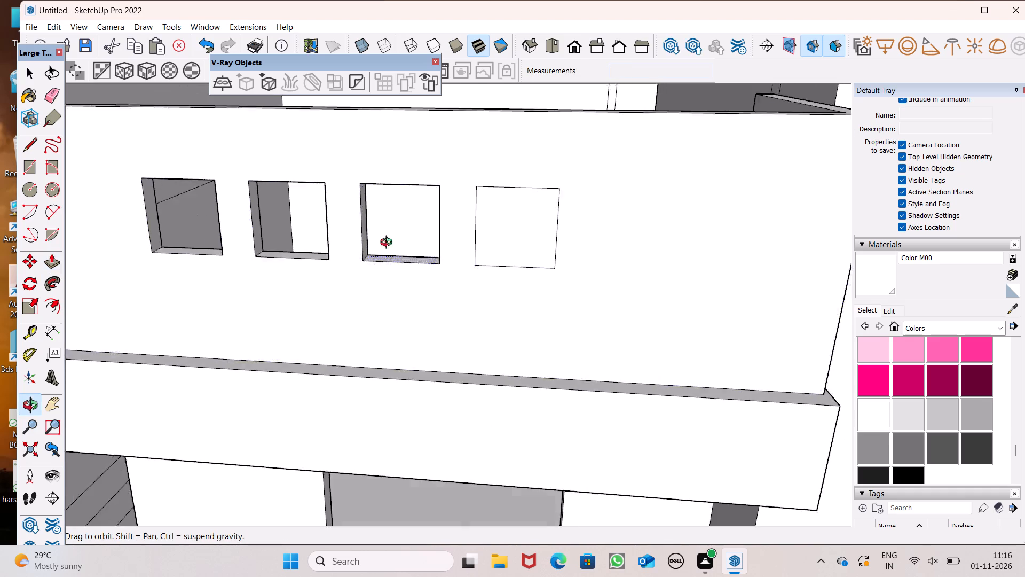
Push the fourth square, farthest from the pillar, inwards to cut a matching opening through the parapet wall.
middle_drag(389, 244, 404, 168)
scroll(440, 209, down, 3)
scroll(475, 160, up, 4)
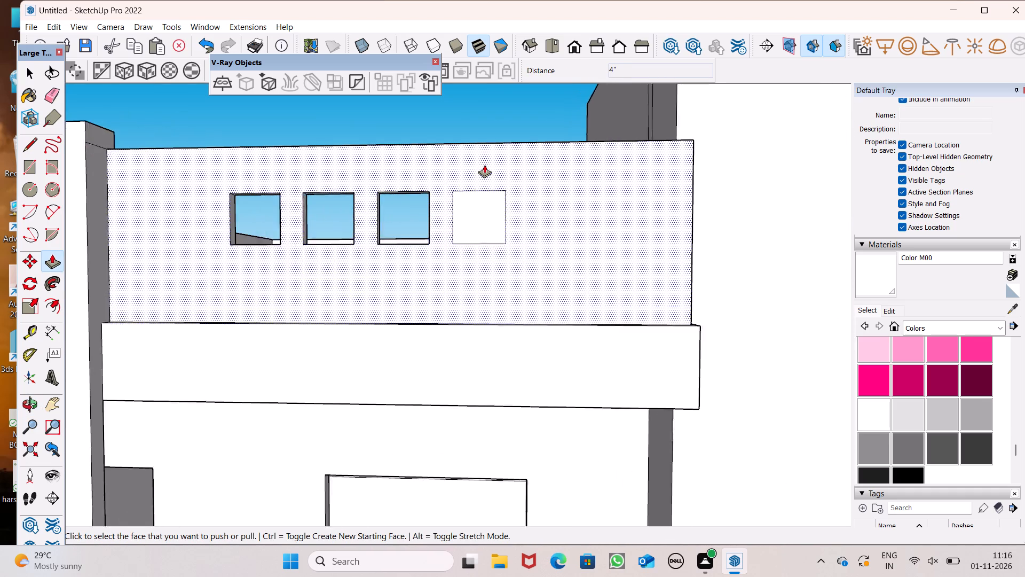
scroll(484, 165, up, 6)
scroll(502, 219, down, 1)
scroll(540, 246, up, 1)
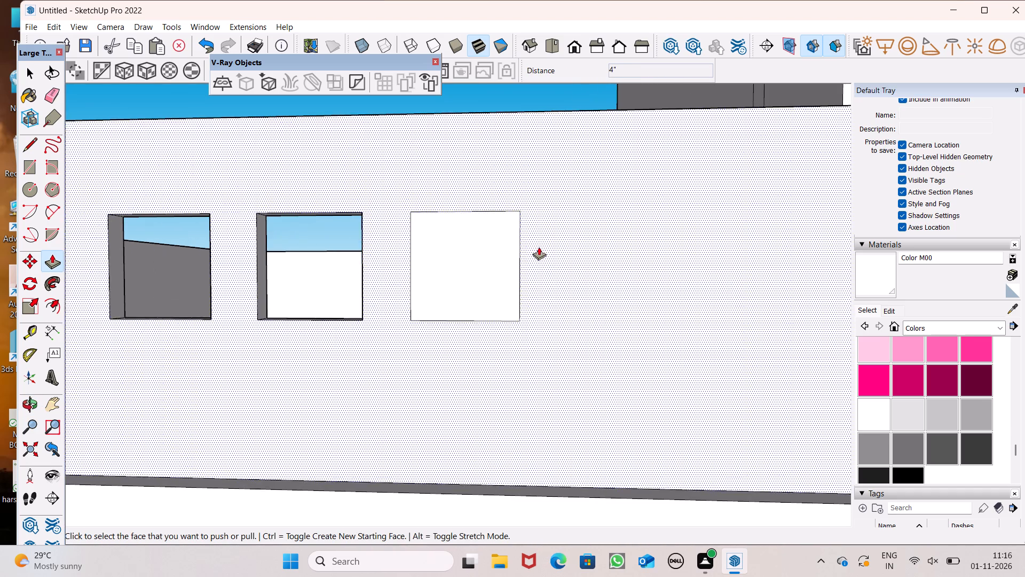
drag(433, 311, 473, 286)
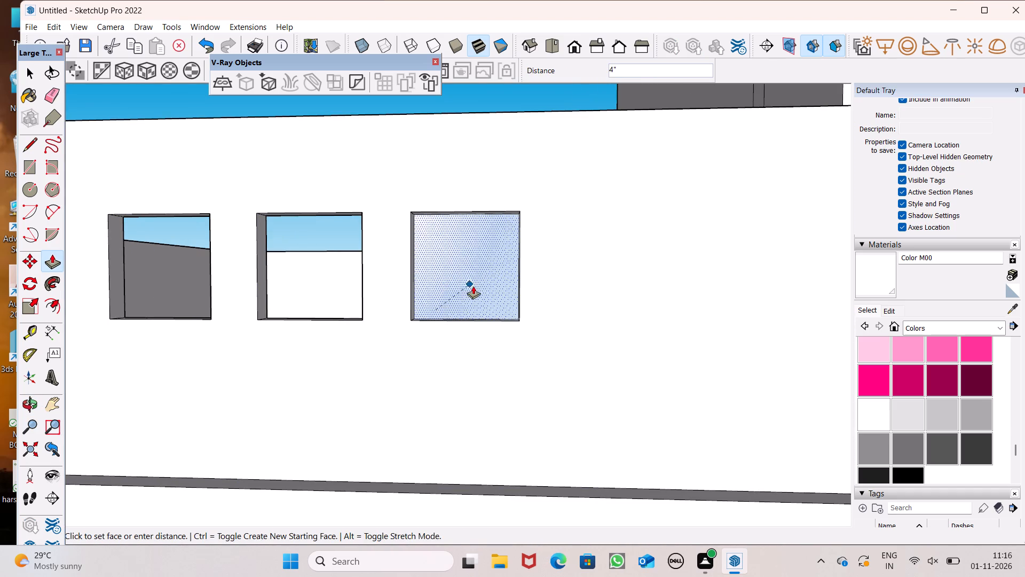
drag(473, 286, 503, 281)
scroll(481, 225, down, 7)
middle_drag(516, 262, 524, 293)
scroll(410, 179, down, 4)
key(space)
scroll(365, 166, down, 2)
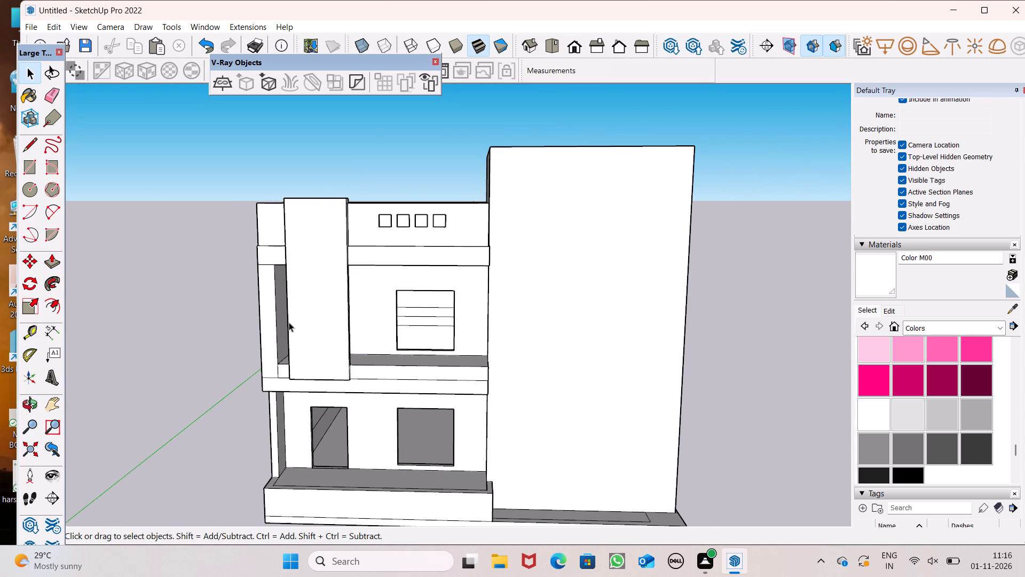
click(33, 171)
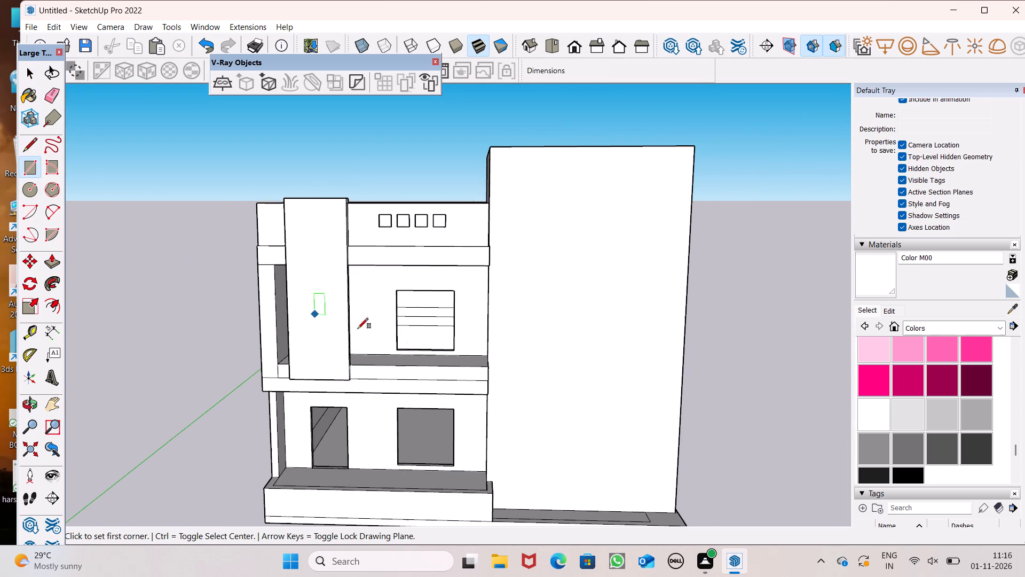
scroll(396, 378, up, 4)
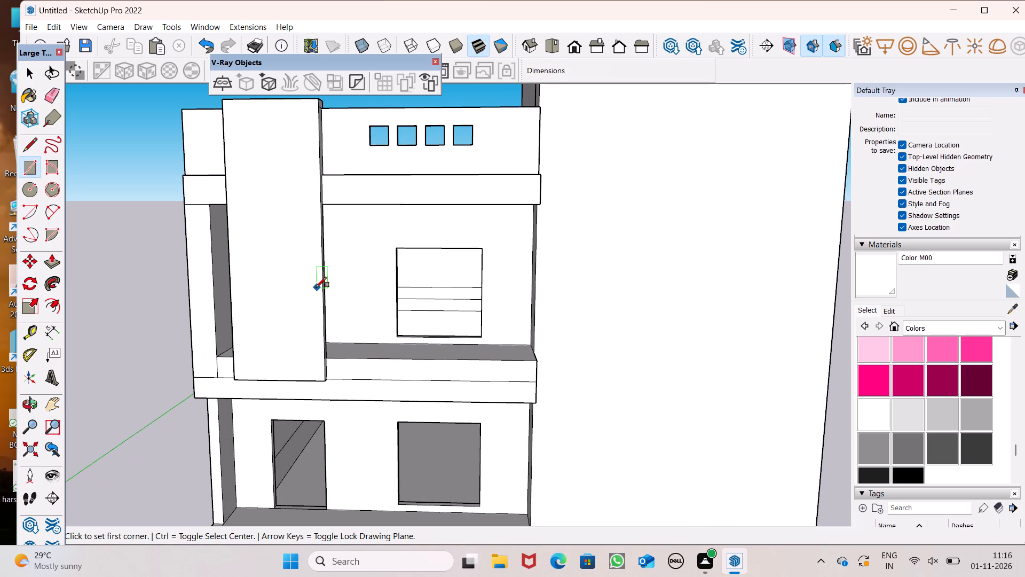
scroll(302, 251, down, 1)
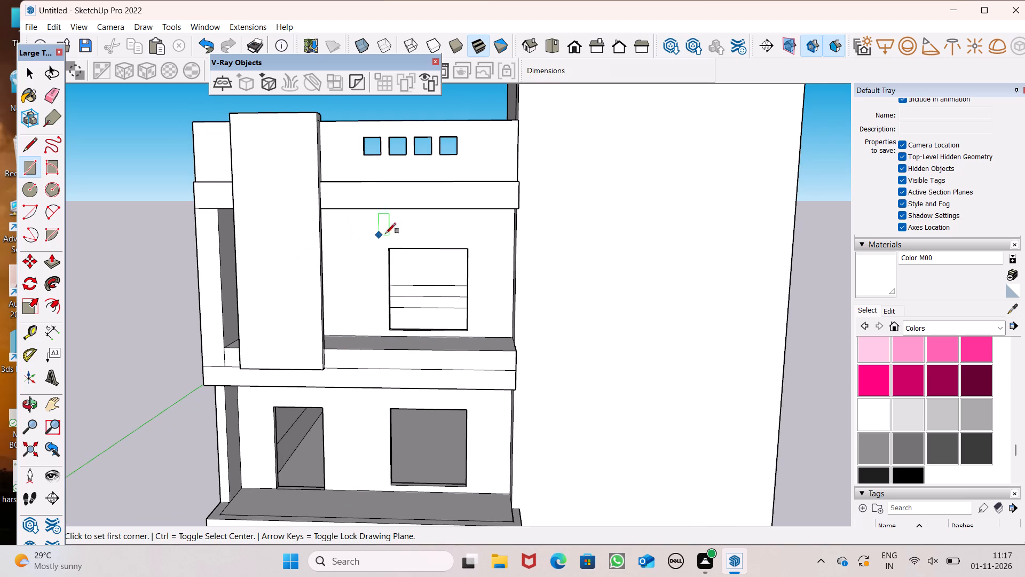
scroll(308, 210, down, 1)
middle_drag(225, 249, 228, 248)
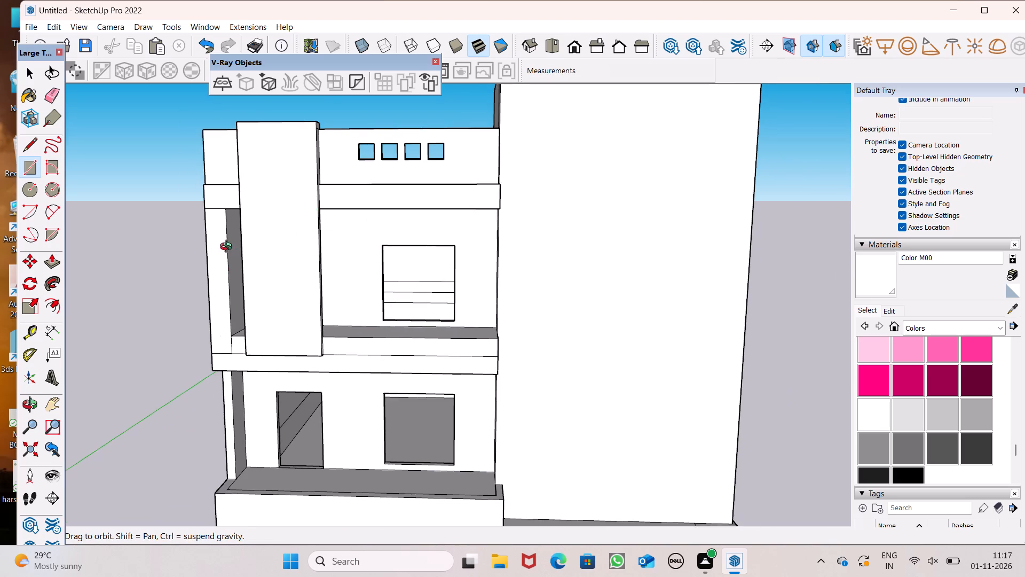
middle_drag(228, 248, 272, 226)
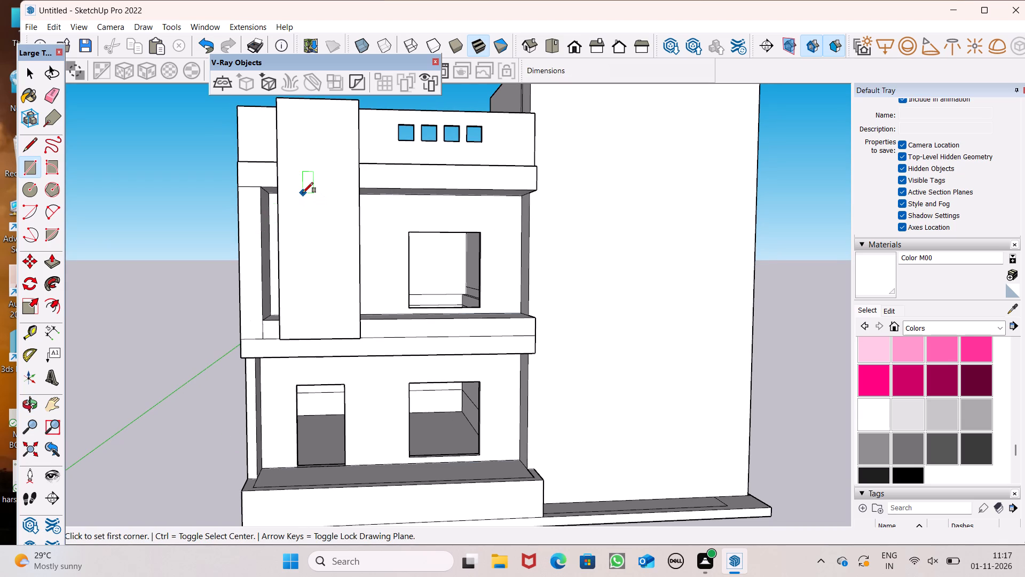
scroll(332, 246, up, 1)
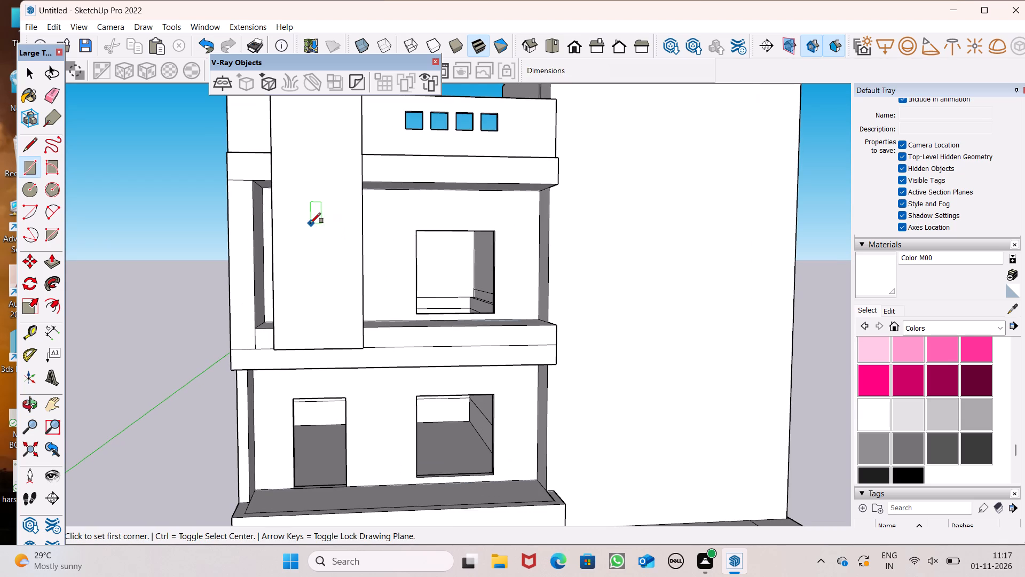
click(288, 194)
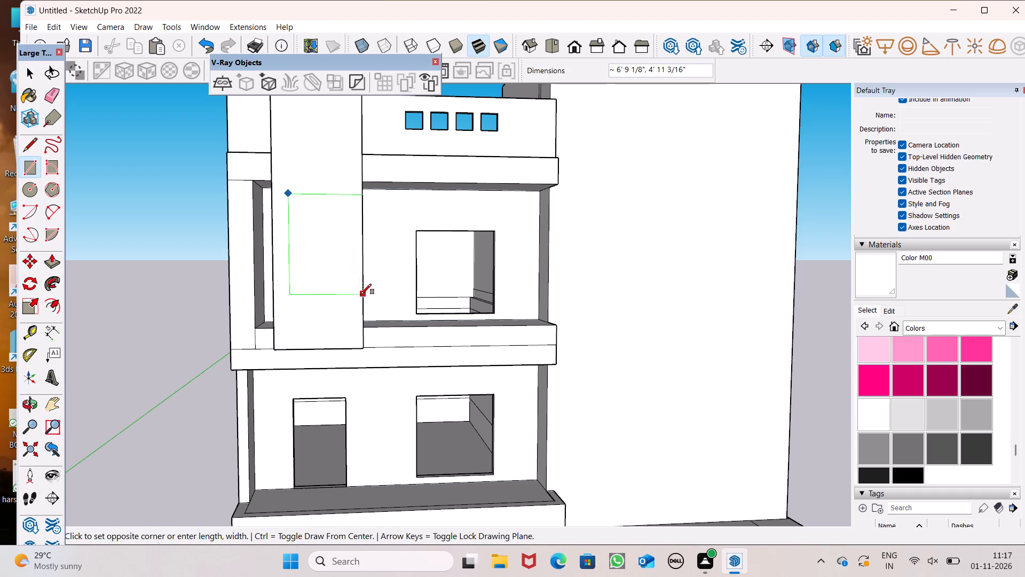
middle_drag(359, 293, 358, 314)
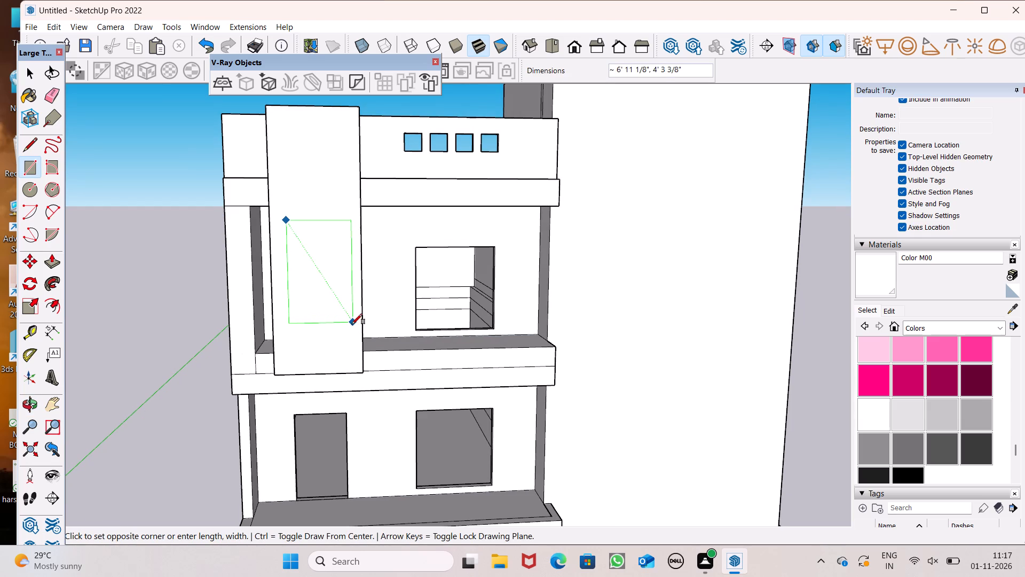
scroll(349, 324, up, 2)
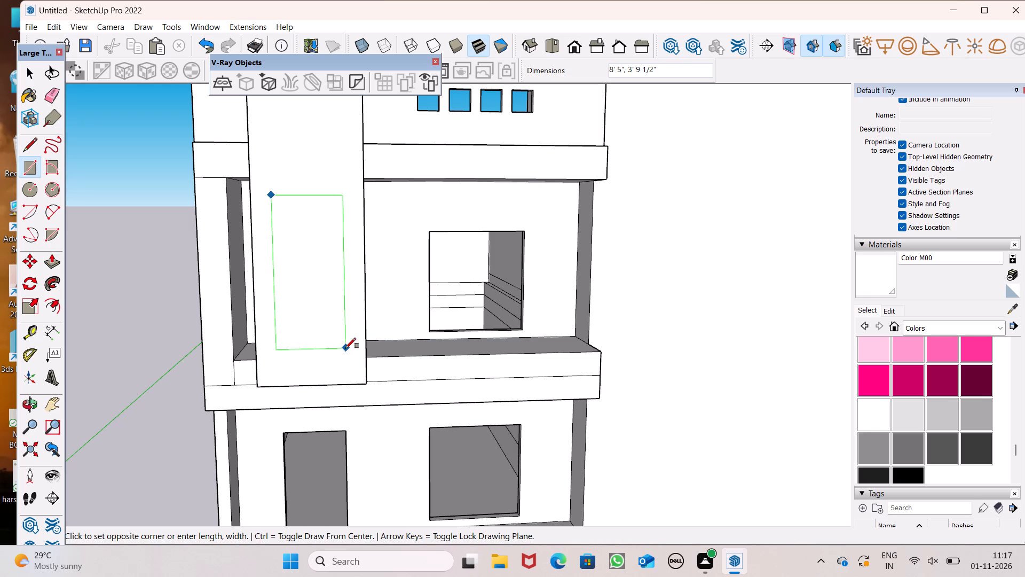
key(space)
Draw an upright rectangle about 3' 9 7/16" wide and 9' 1/4" tall on the lower part of the projecting pillar's front face.
click(27, 165)
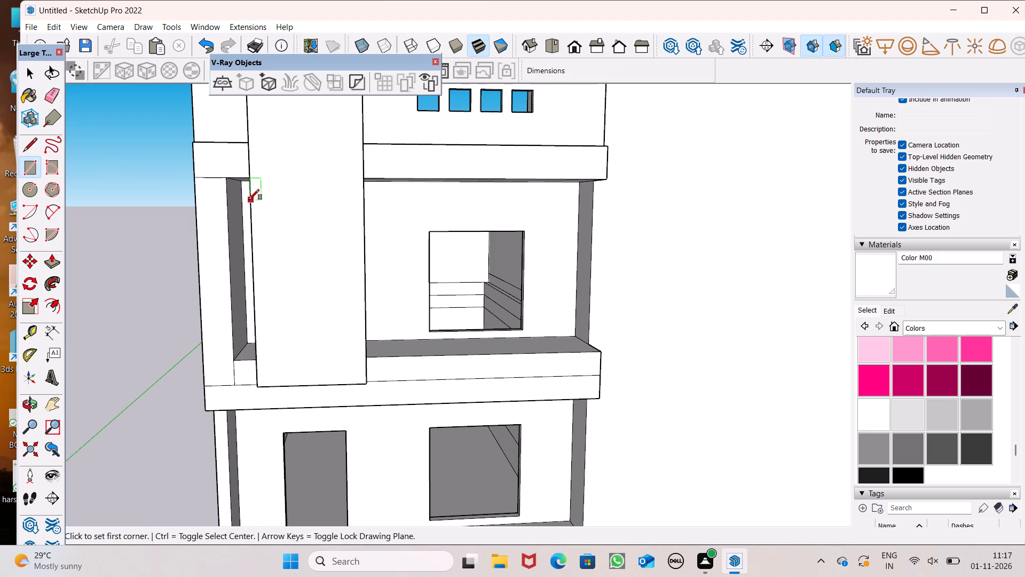
click(271, 177)
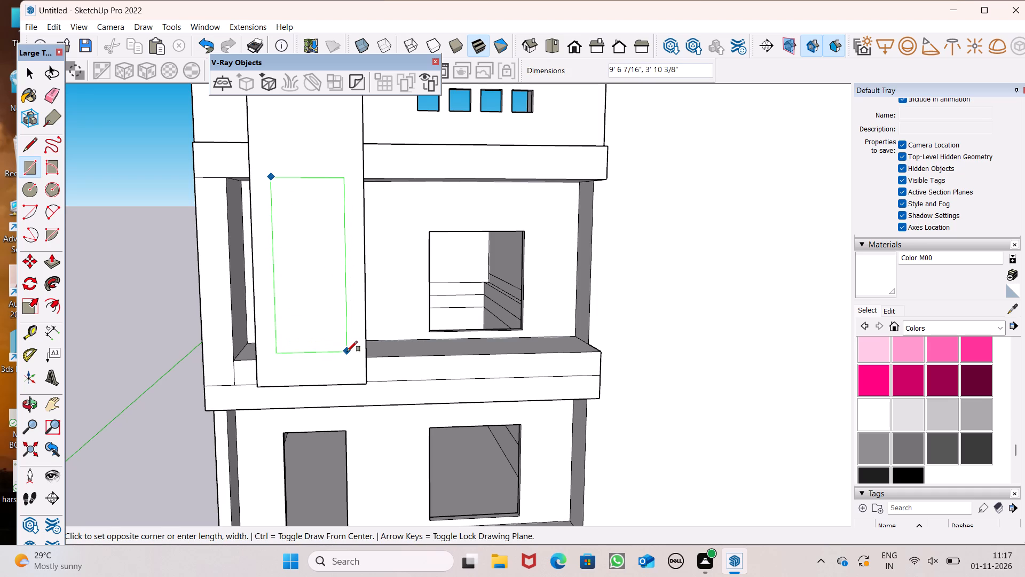
click(345, 342)
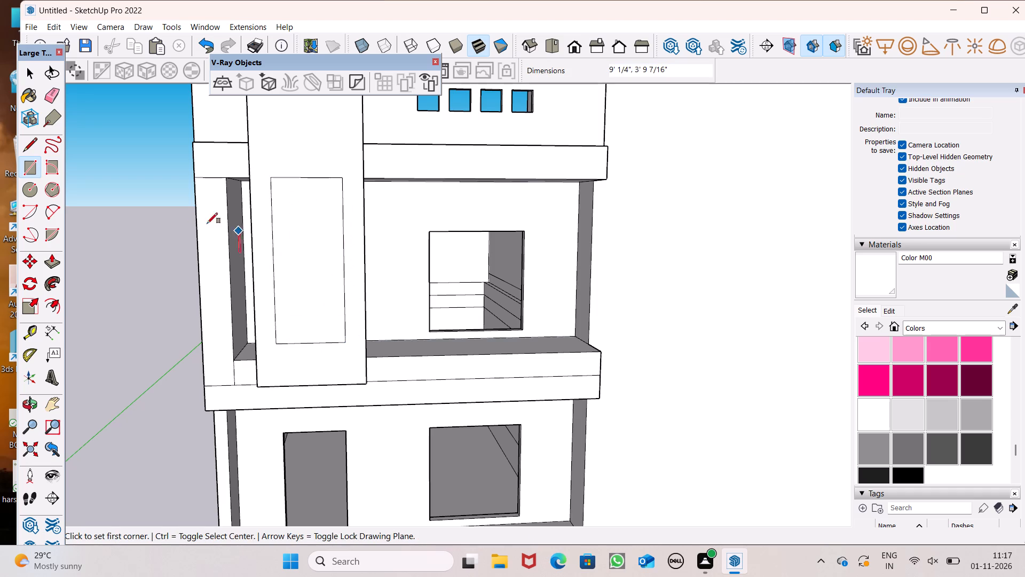
key(space)
Offset the pillar rectangle's outline outwards by about 2 13/16" to form a narrow border around it.
drag(56, 306, 67, 299)
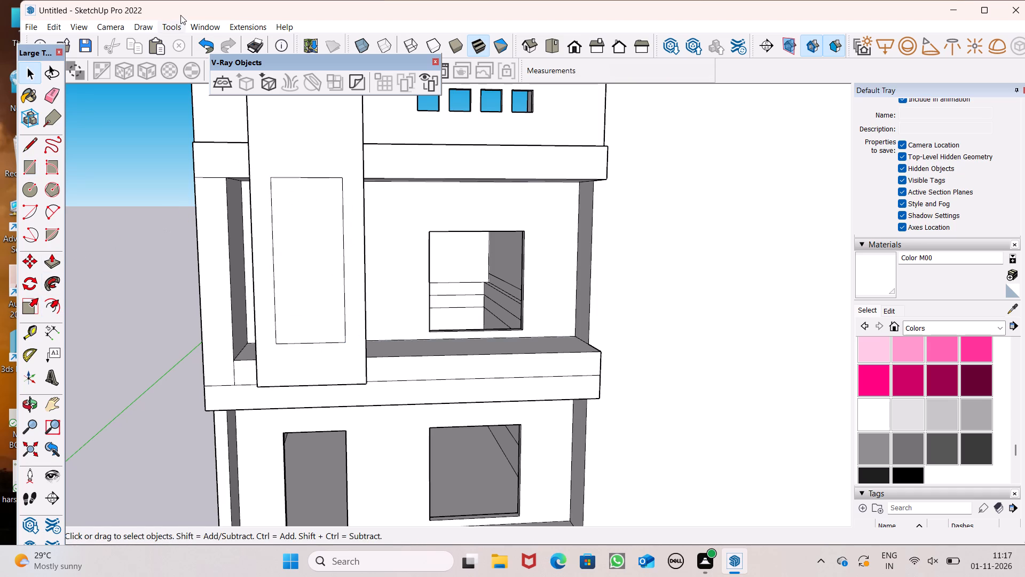
click(50, 307)
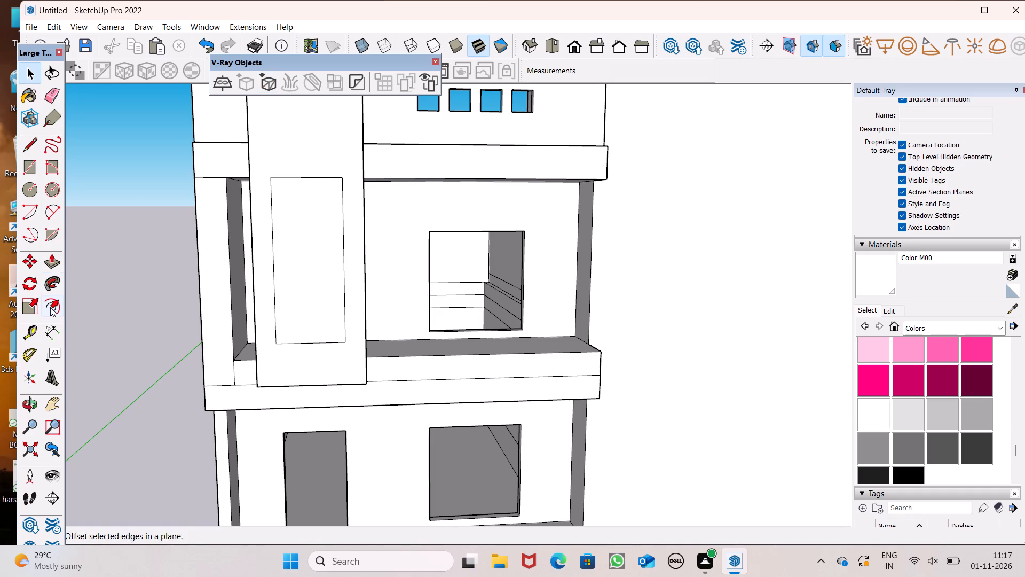
drag(304, 184, 309, 166)
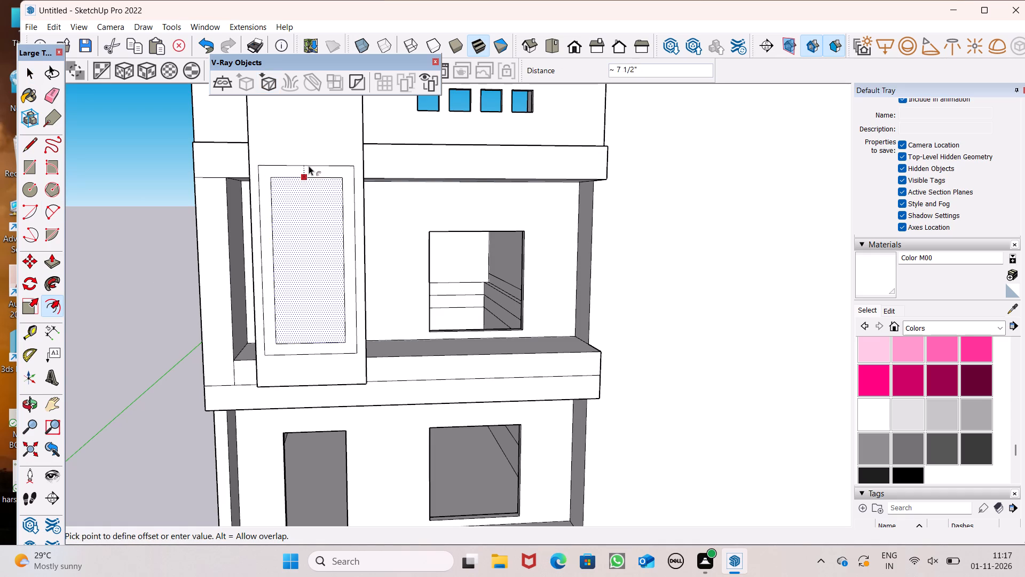
drag(309, 166, 310, 171)
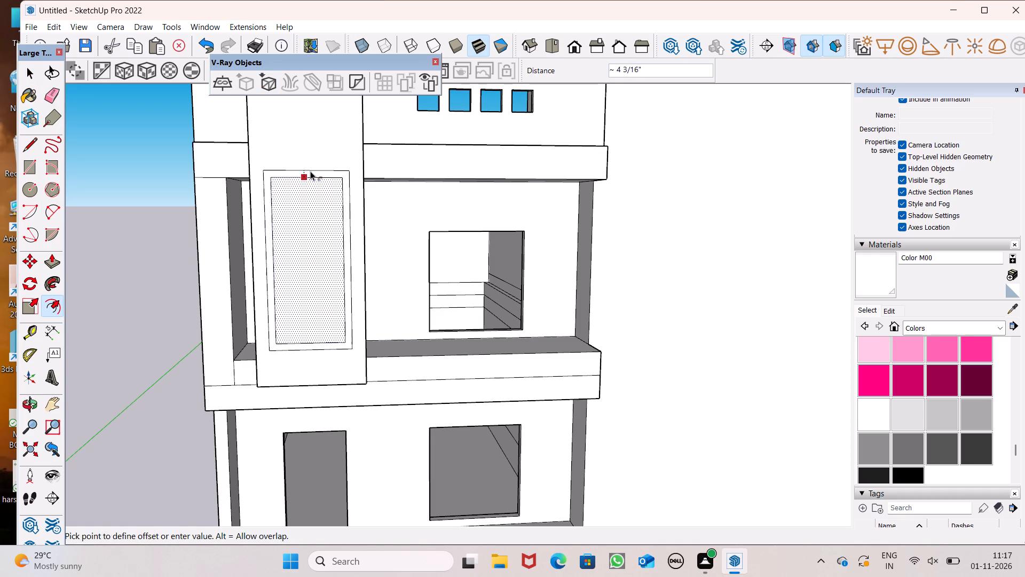
drag(310, 171, 310, 173)
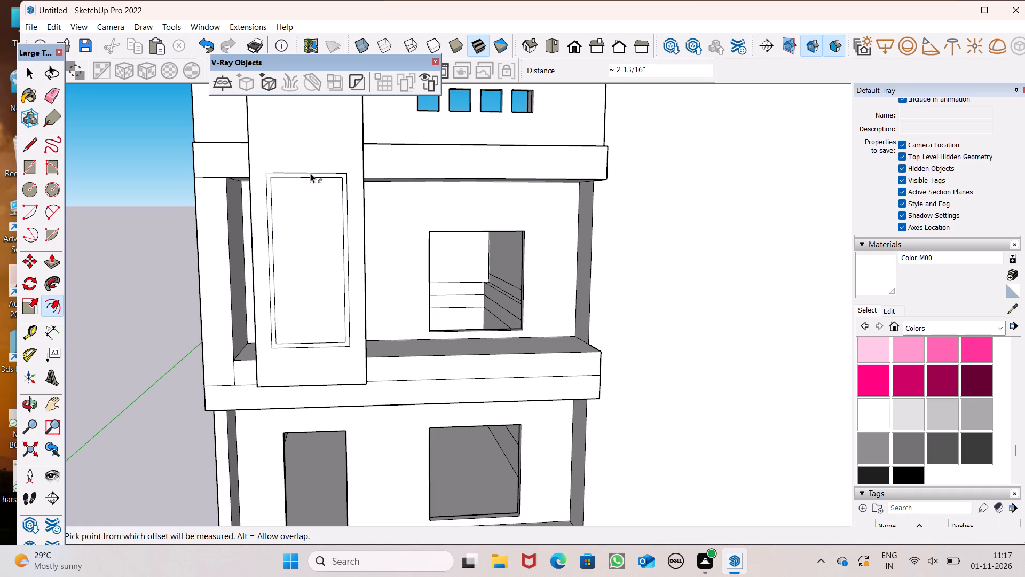
key(space)
click(159, 132)
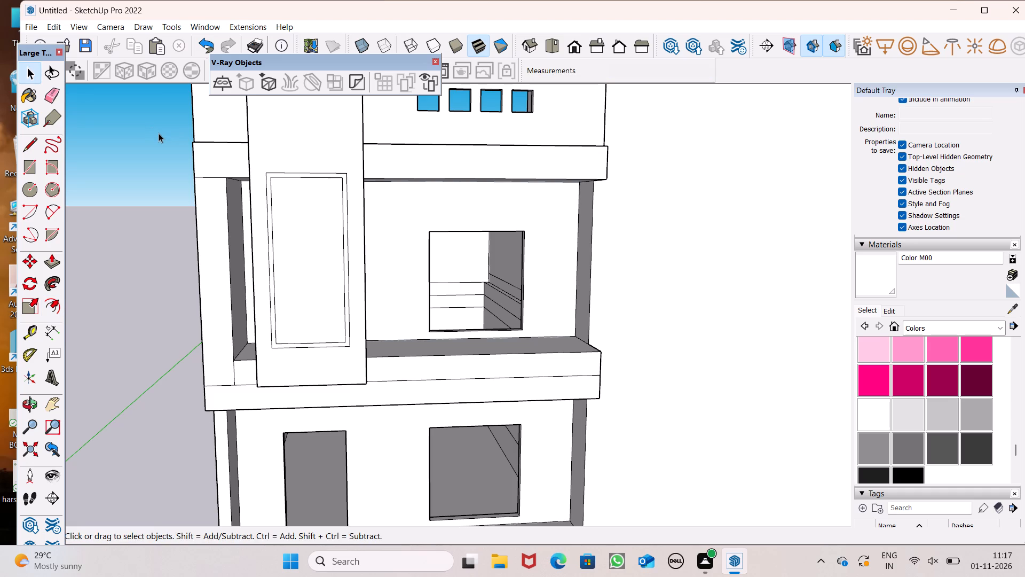
Pull the narrow border around the pillar rectangle outwards by about 2 5/16" to make a raised frame.
scroll(191, 181, down, 2)
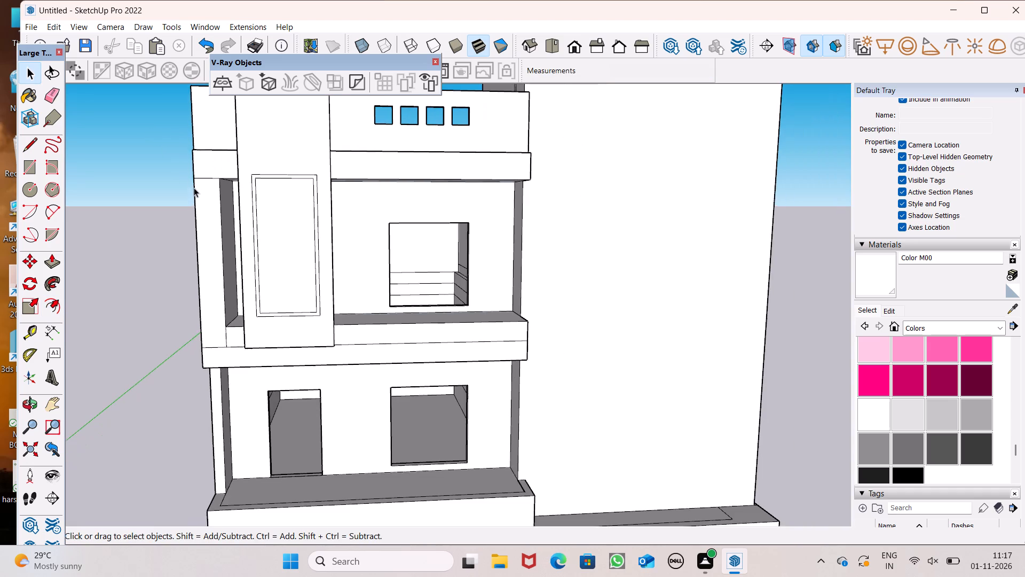
middle_drag(196, 196, 253, 252)
scroll(234, 221, down, 1)
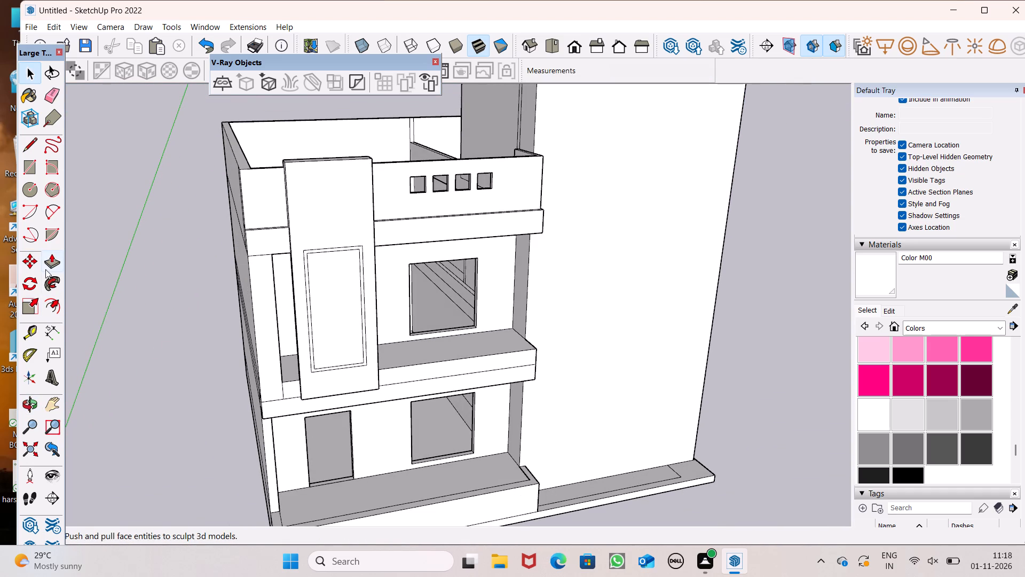
drag(45, 269, 59, 259)
scroll(85, 233, down, 2)
middle_drag(147, 287, 172, 360)
scroll(314, 367, up, 4)
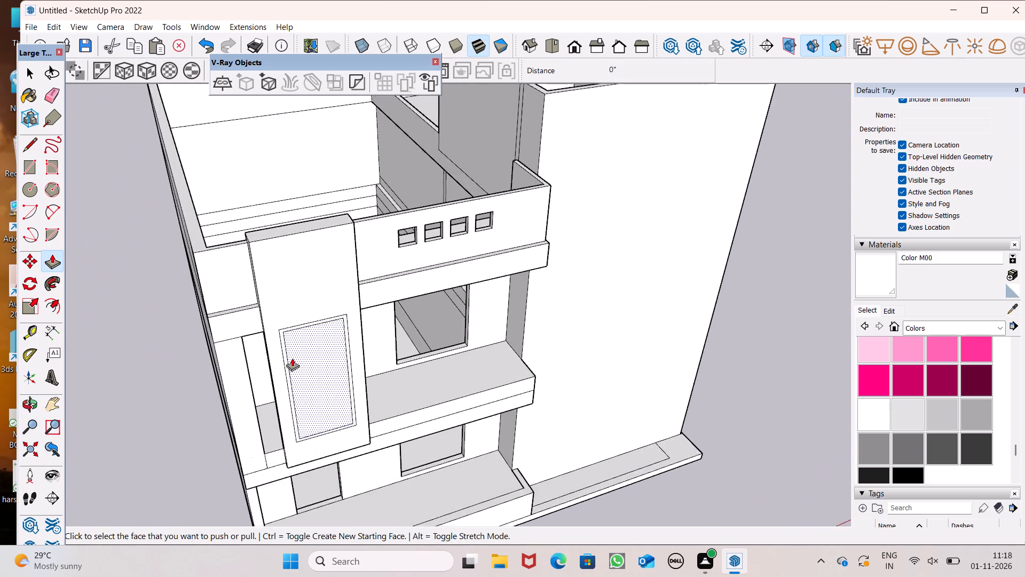
scroll(292, 358, up, 3)
scroll(258, 278, down, 1)
middle_drag(258, 280, 266, 309)
scroll(288, 344, up, 4)
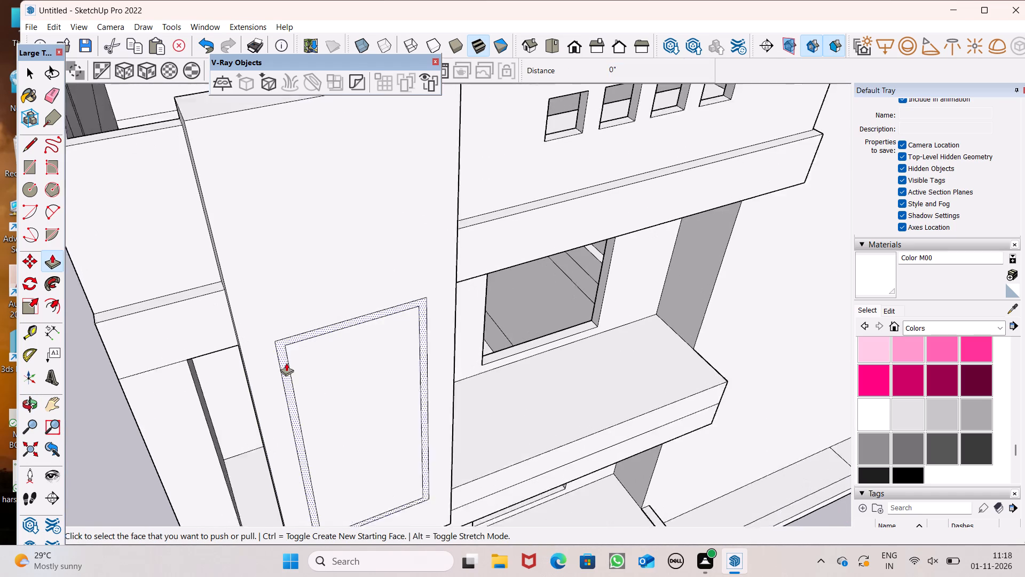
scroll(286, 363, up, 2)
drag(282, 357, 285, 361)
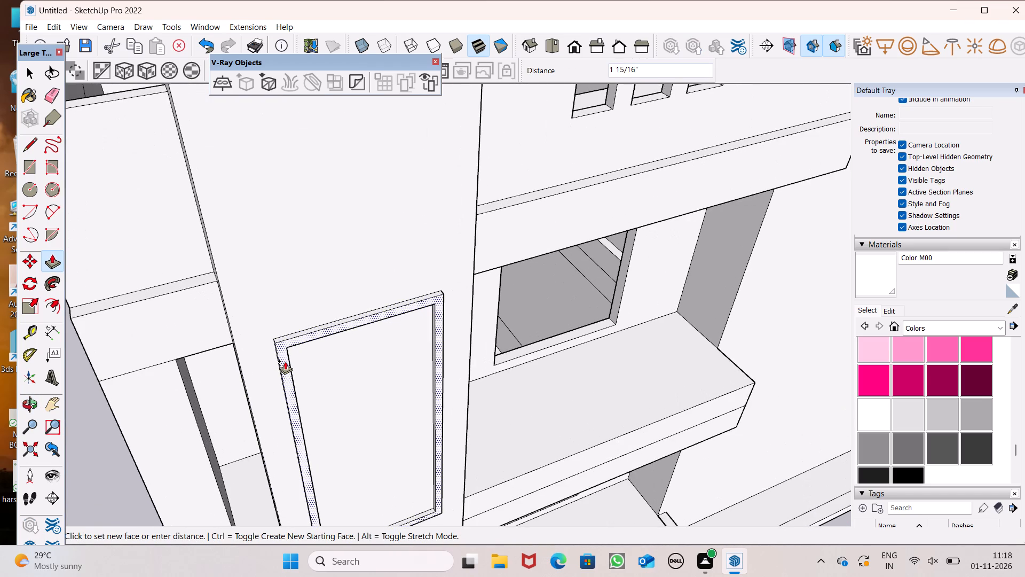
drag(285, 361, 285, 362)
scroll(224, 284, down, 3)
middle_drag(223, 282, 133, 155)
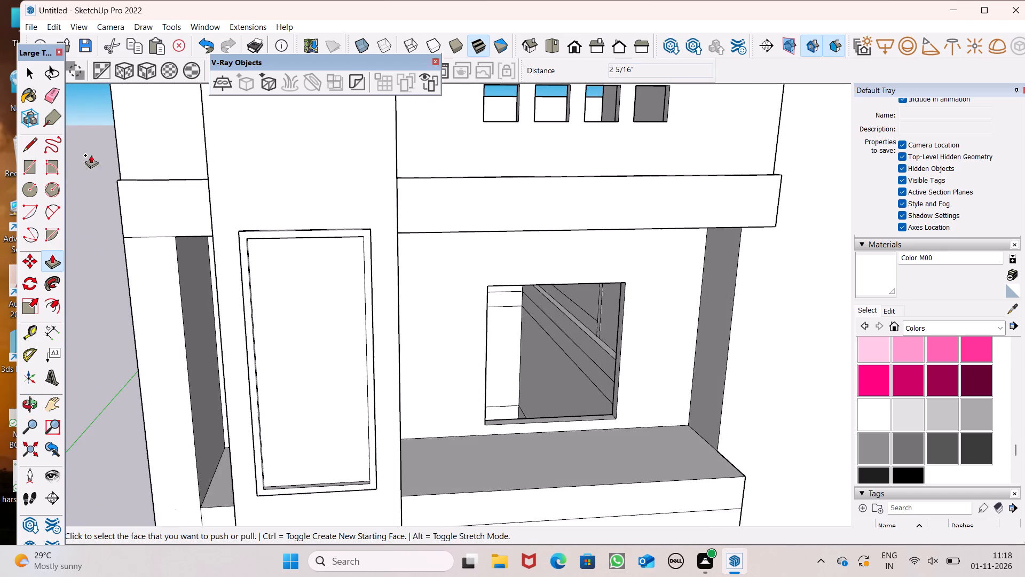
scroll(163, 212, down, 6)
key(space)
Draw a small rectangle about 1' 1 9/16" wide and 11 3/8" tall on the upper part of the projecting pillar's front face.
scroll(156, 210, down, 3)
middle_drag(212, 204, 208, 215)
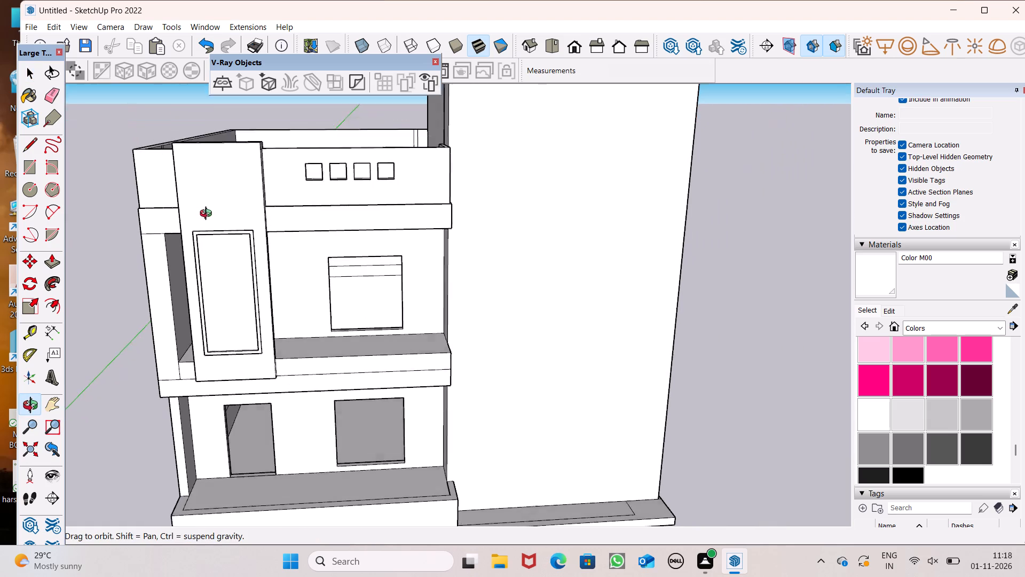
middle_drag(208, 215, 200, 231)
scroll(193, 182, up, 3)
scroll(235, 165, down, 1)
middle_drag(184, 182, 218, 134)
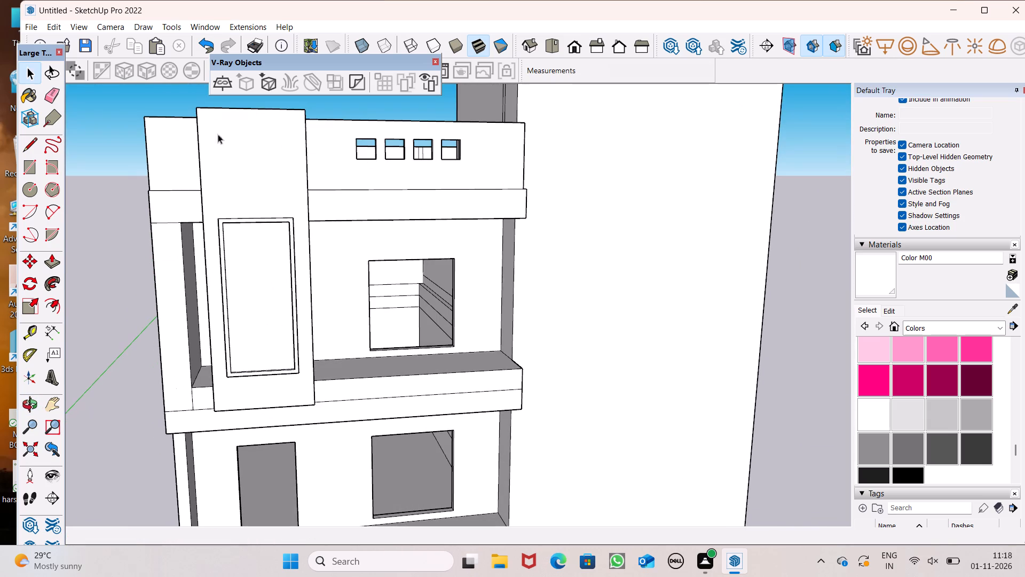
middle_drag(218, 134, 223, 136)
click(28, 171)
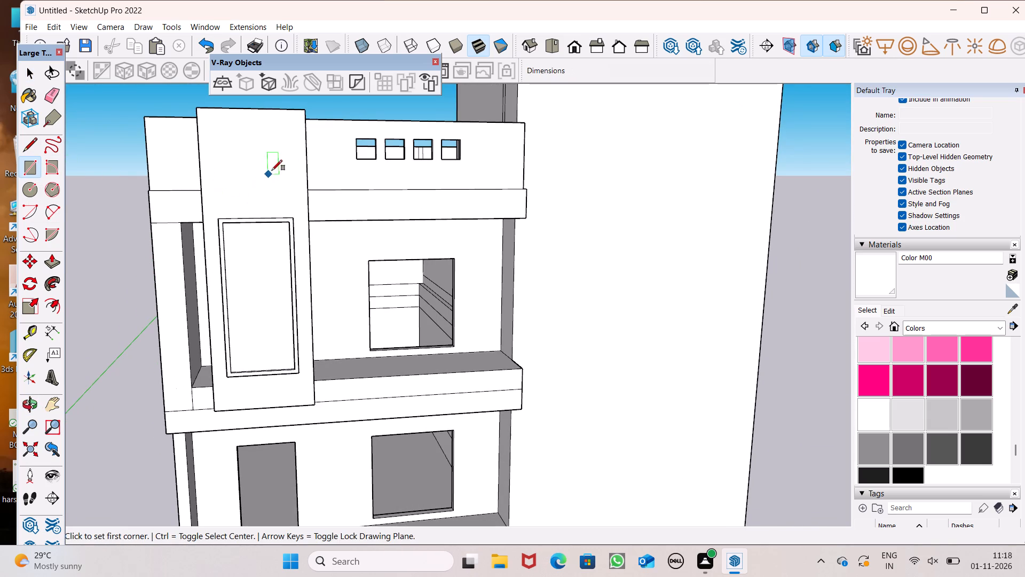
middle_drag(327, 202, 309, 274)
scroll(297, 233, up, 1)
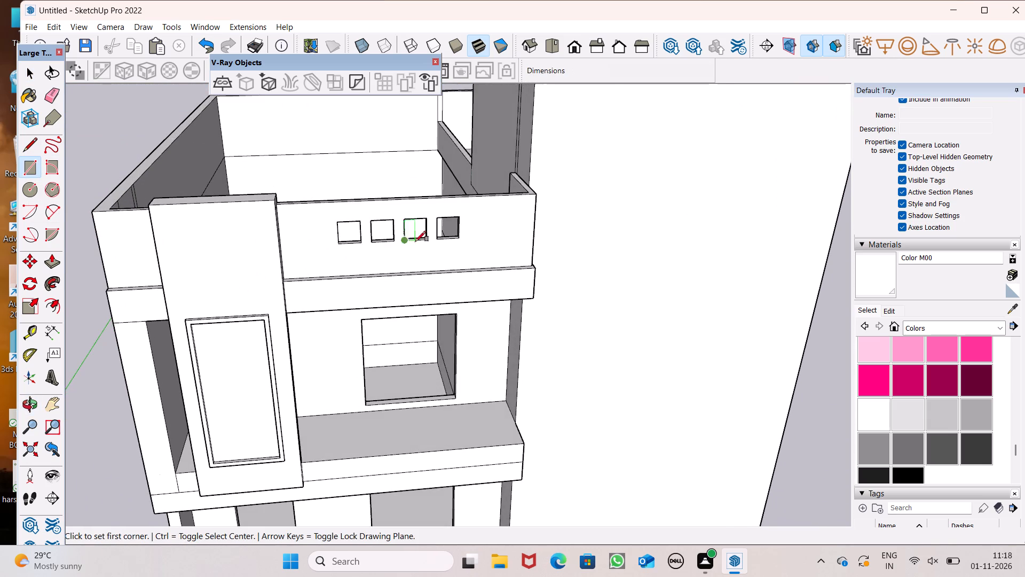
scroll(415, 242, down, 2)
scroll(289, 264, up, 3)
scroll(235, 255, up, 1)
middle_drag(250, 228, 246, 174)
scroll(250, 228, up, 1)
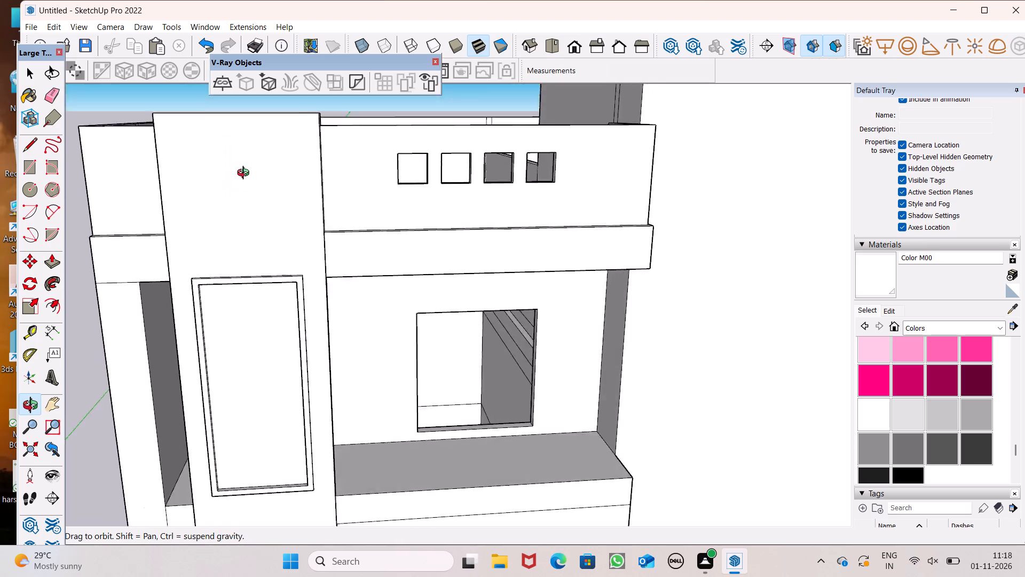
middle_drag(246, 174, 250, 165)
scroll(250, 165, up, 1)
scroll(216, 197, down, 4)
scroll(177, 124, up, 4)
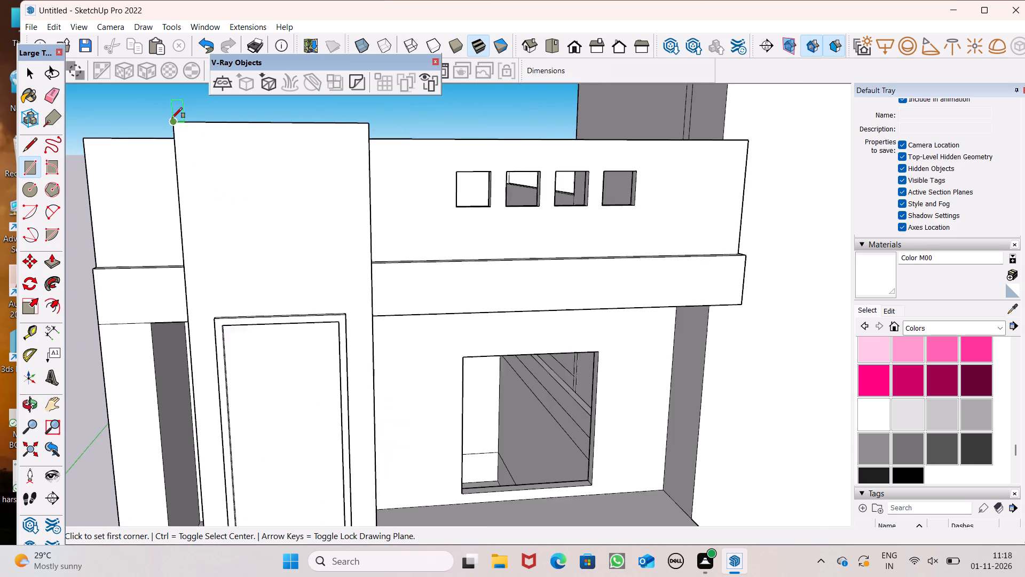
scroll(172, 118, up, 1)
scroll(172, 118, down, 2)
middle_drag(194, 198, 190, 186)
scroll(217, 236, down, 1)
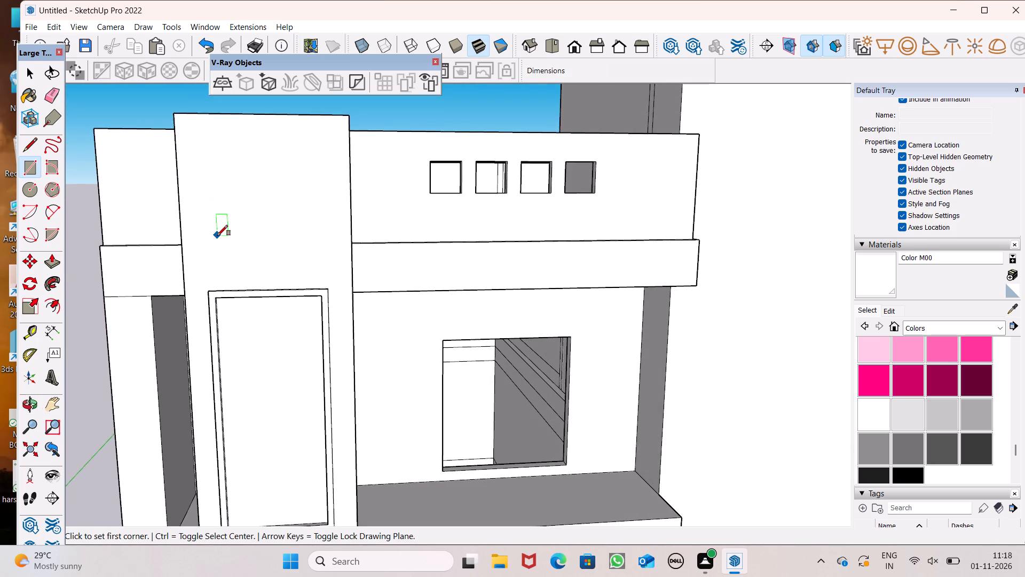
scroll(226, 134, up, 1)
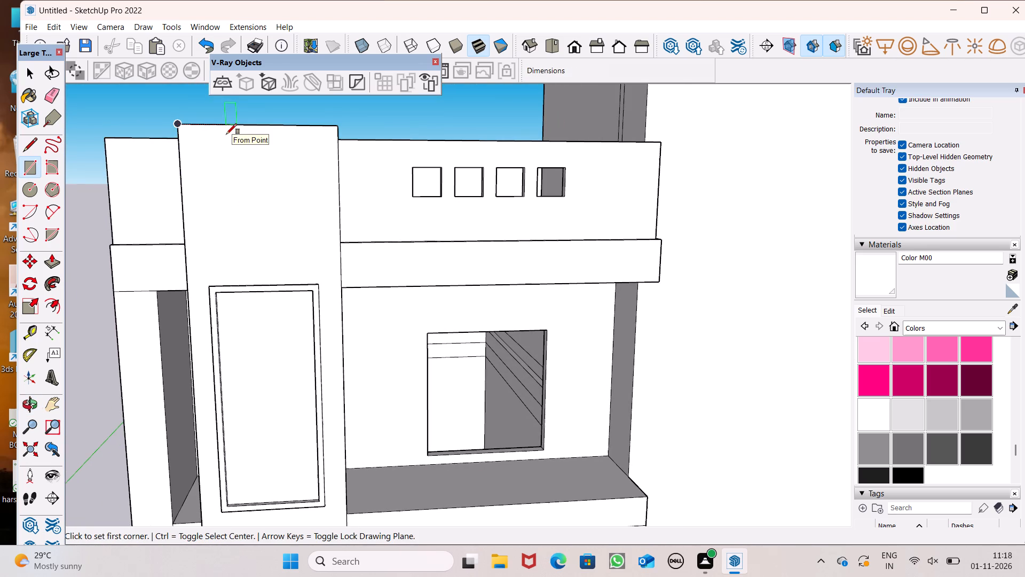
middle_click(316, 207)
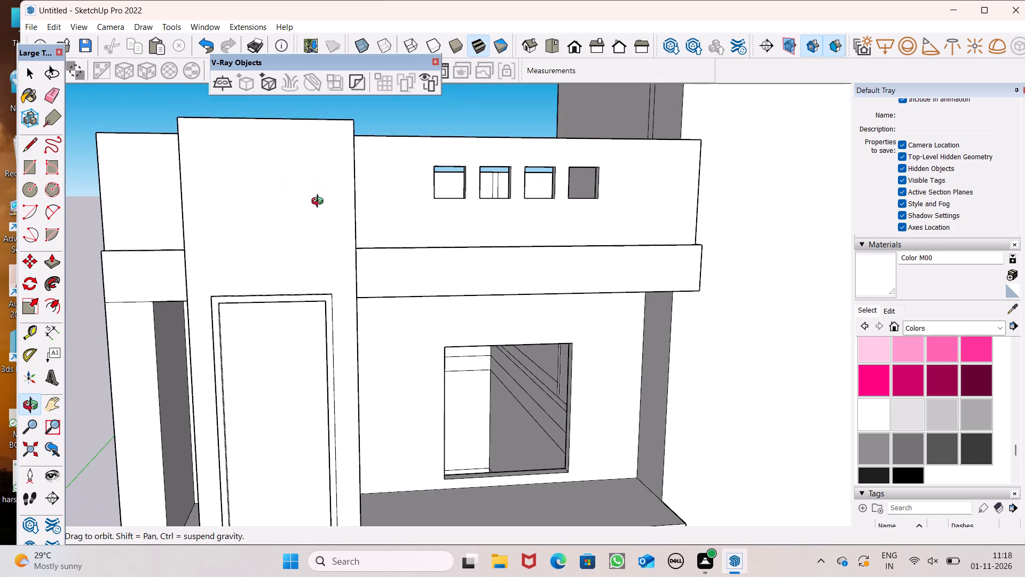
scroll(241, 226, down, 1)
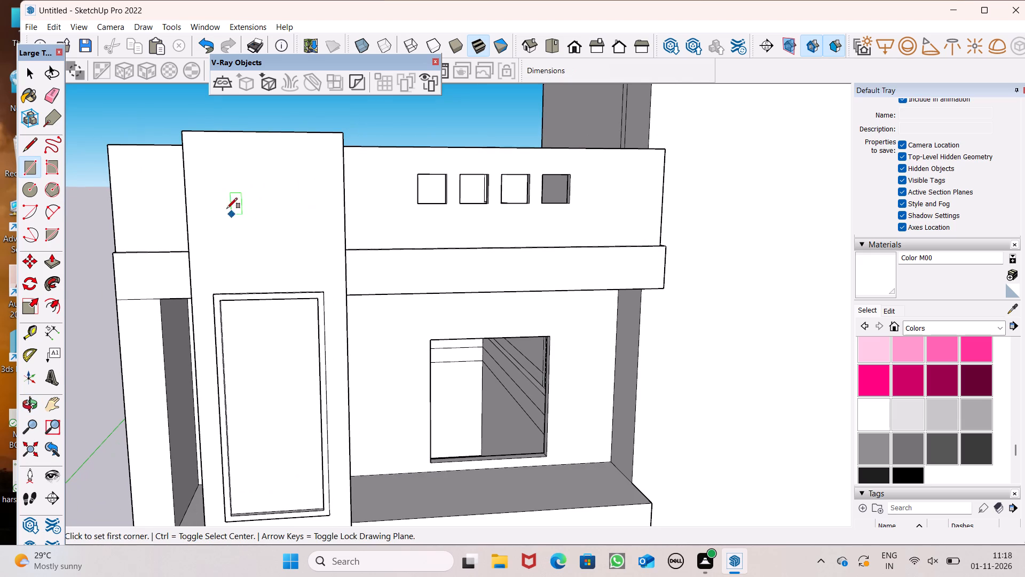
middle_drag(281, 227, 270, 223)
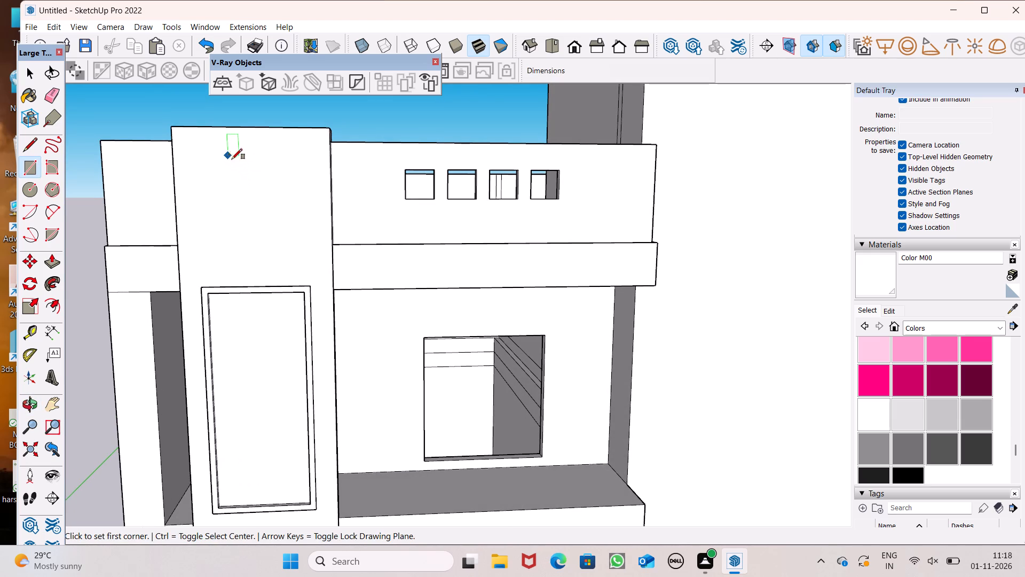
scroll(254, 186, down, 1)
scroll(228, 137, up, 1)
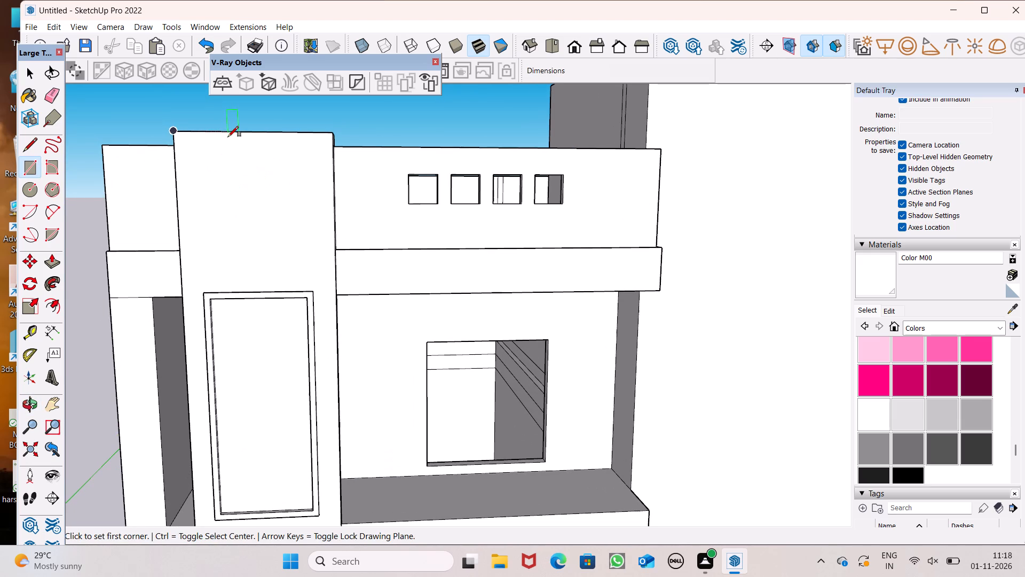
scroll(232, 167, up, 1)
scroll(232, 169, down, 1)
middle_drag(255, 200, 243, 207)
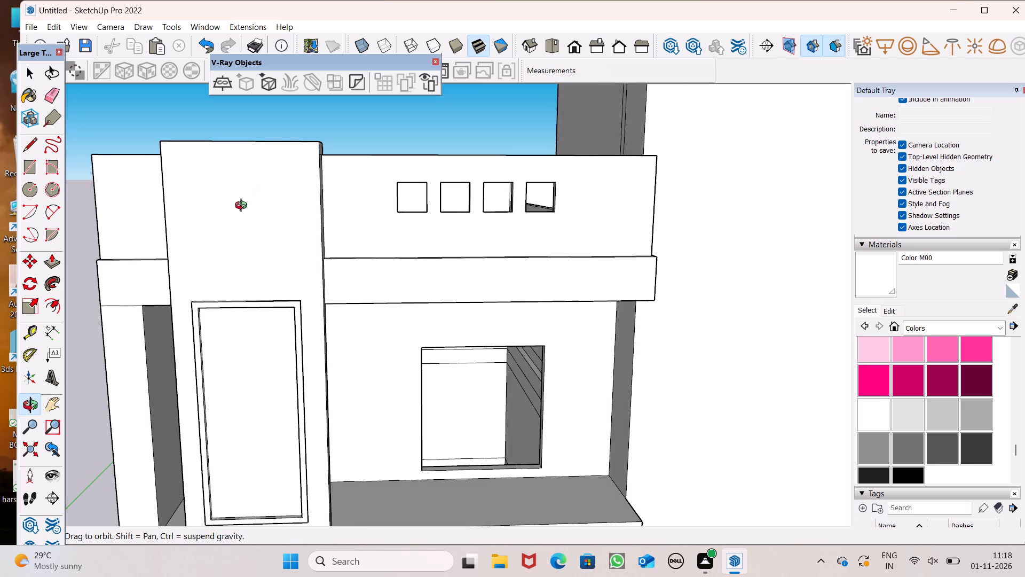
middle_drag(243, 207, 267, 193)
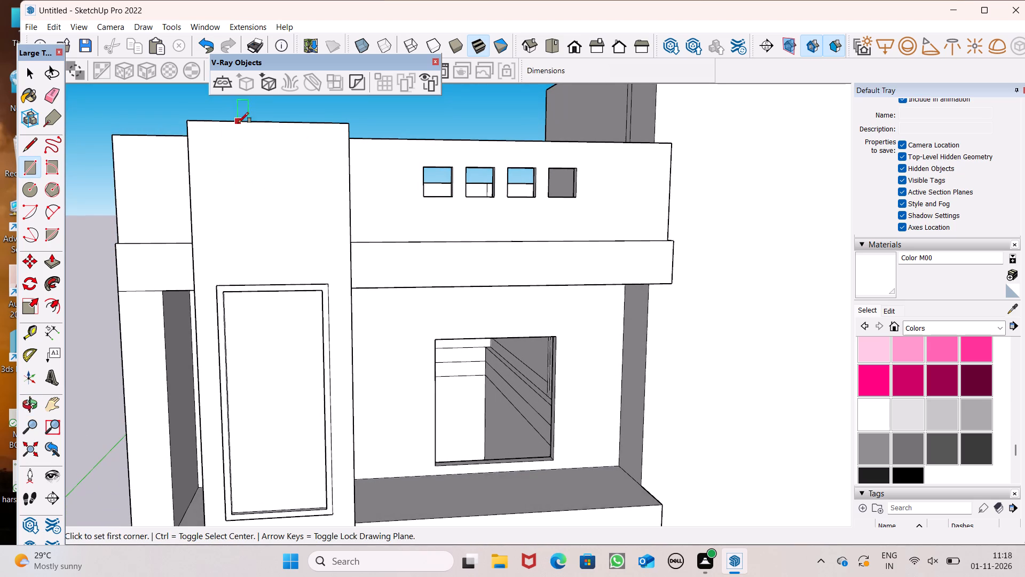
scroll(249, 103, up, 4)
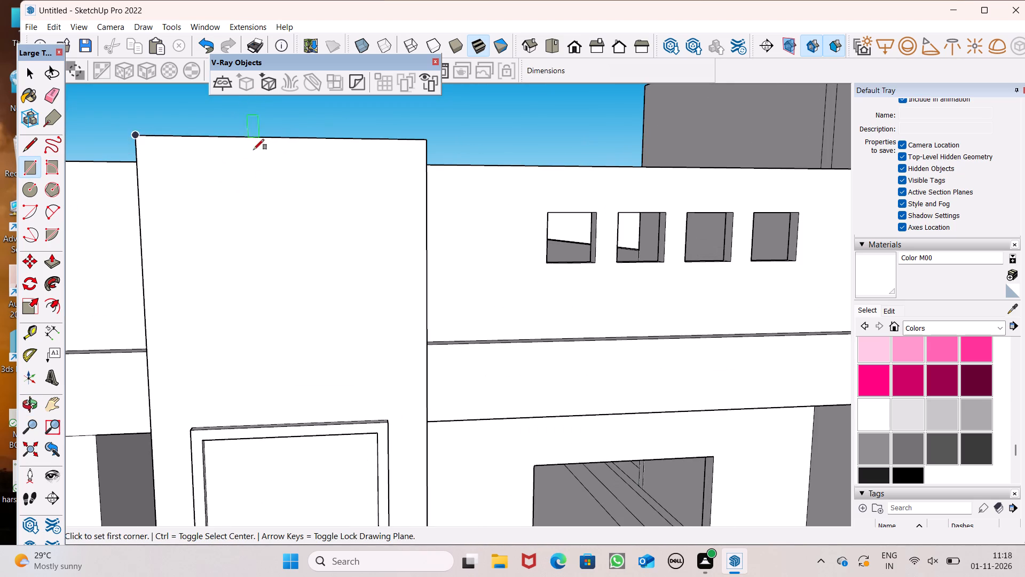
click(241, 183)
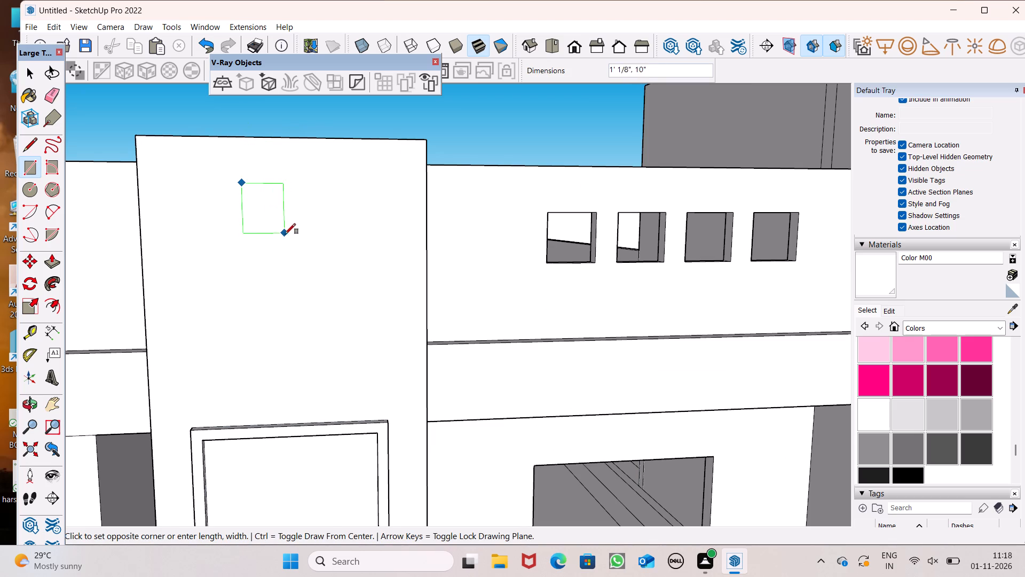
scroll(298, 230, up, 1)
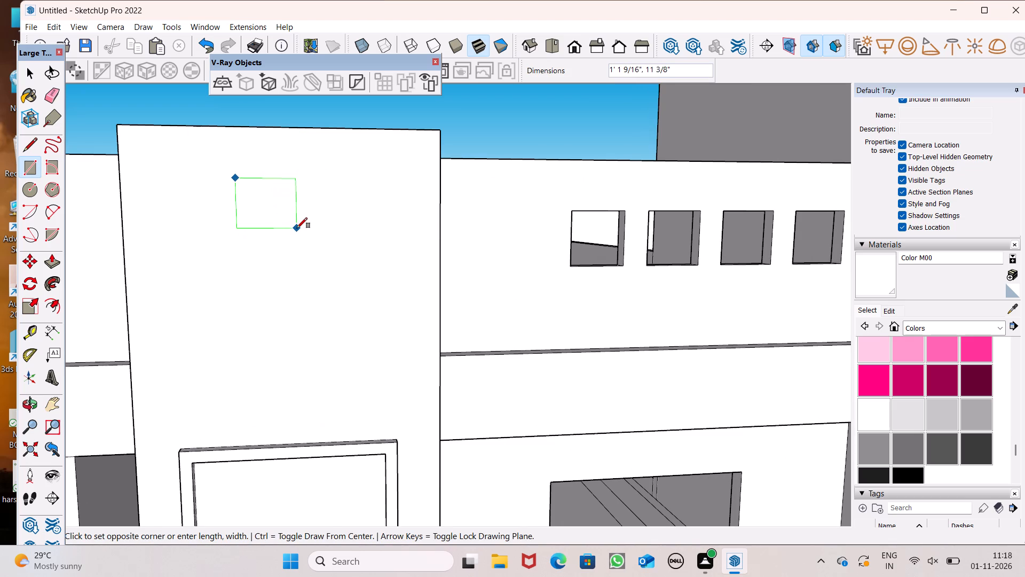
click(296, 226)
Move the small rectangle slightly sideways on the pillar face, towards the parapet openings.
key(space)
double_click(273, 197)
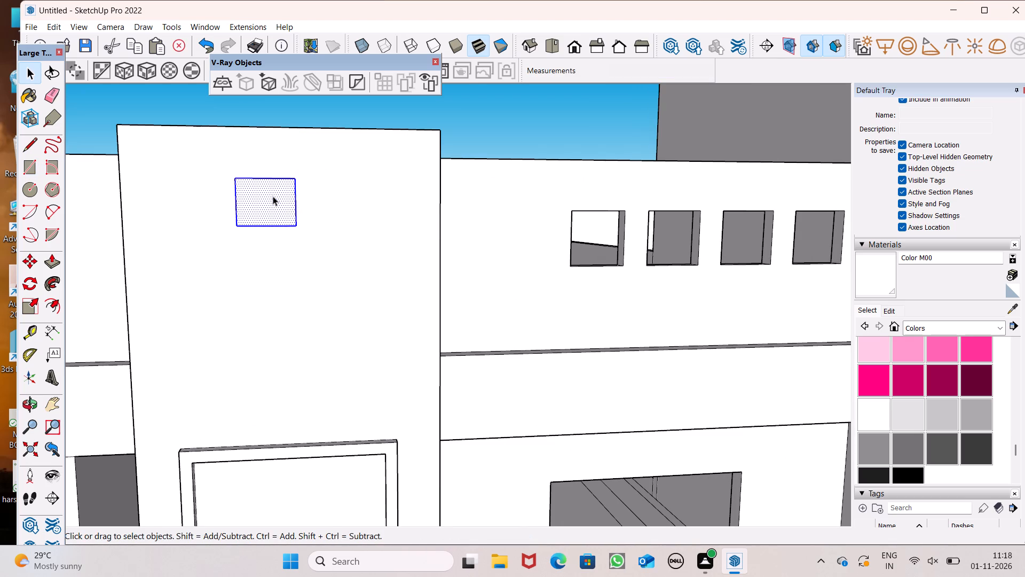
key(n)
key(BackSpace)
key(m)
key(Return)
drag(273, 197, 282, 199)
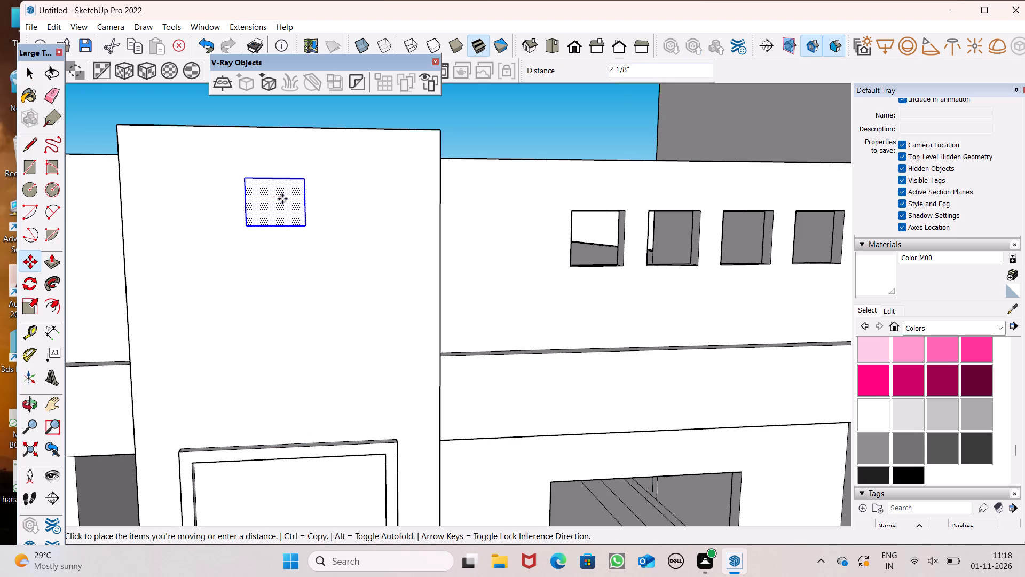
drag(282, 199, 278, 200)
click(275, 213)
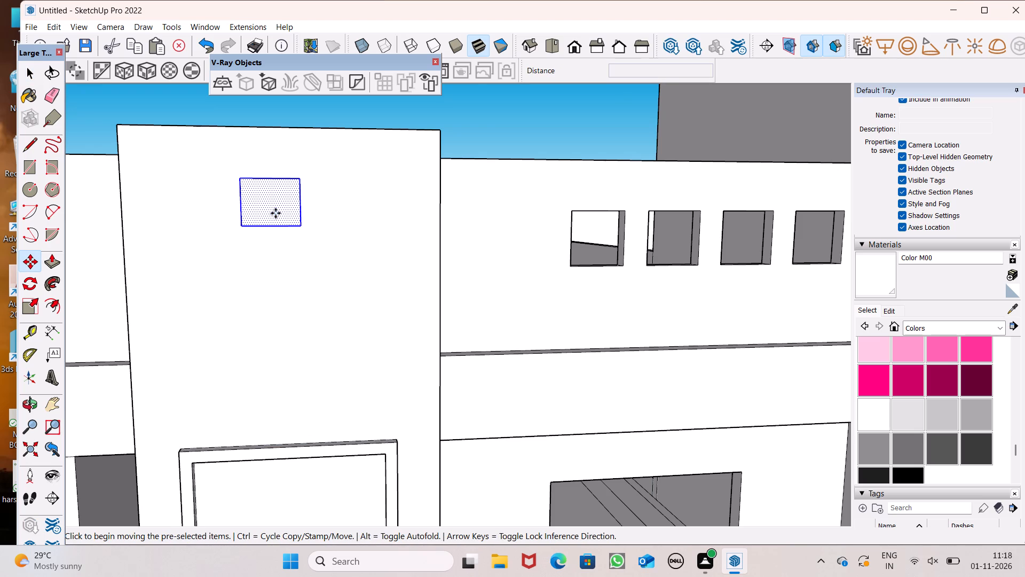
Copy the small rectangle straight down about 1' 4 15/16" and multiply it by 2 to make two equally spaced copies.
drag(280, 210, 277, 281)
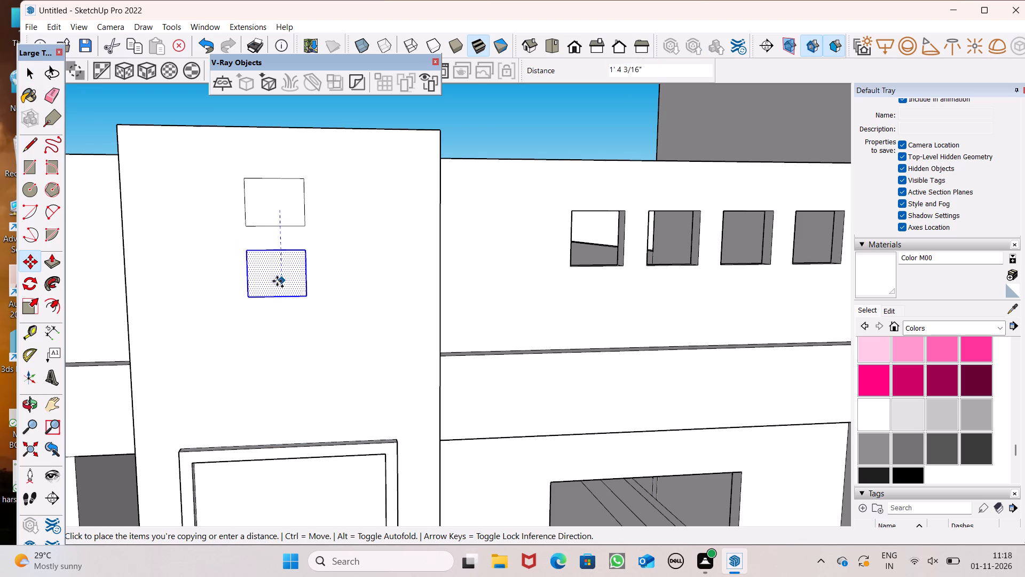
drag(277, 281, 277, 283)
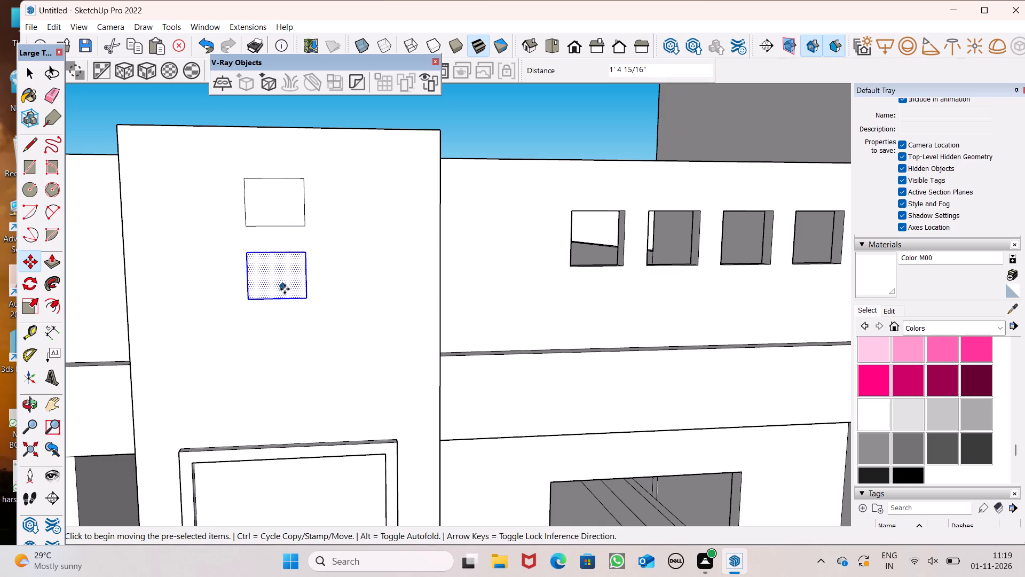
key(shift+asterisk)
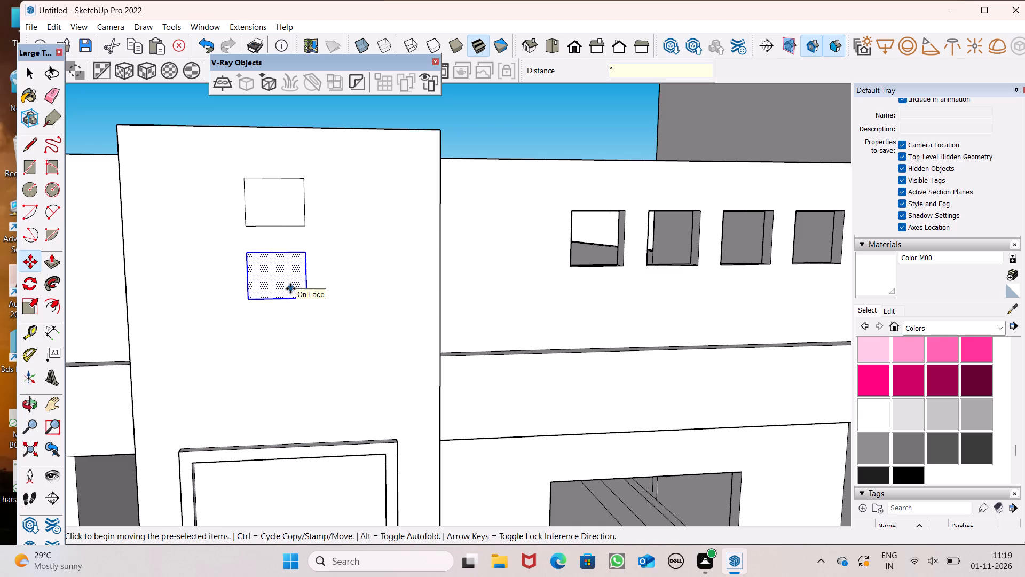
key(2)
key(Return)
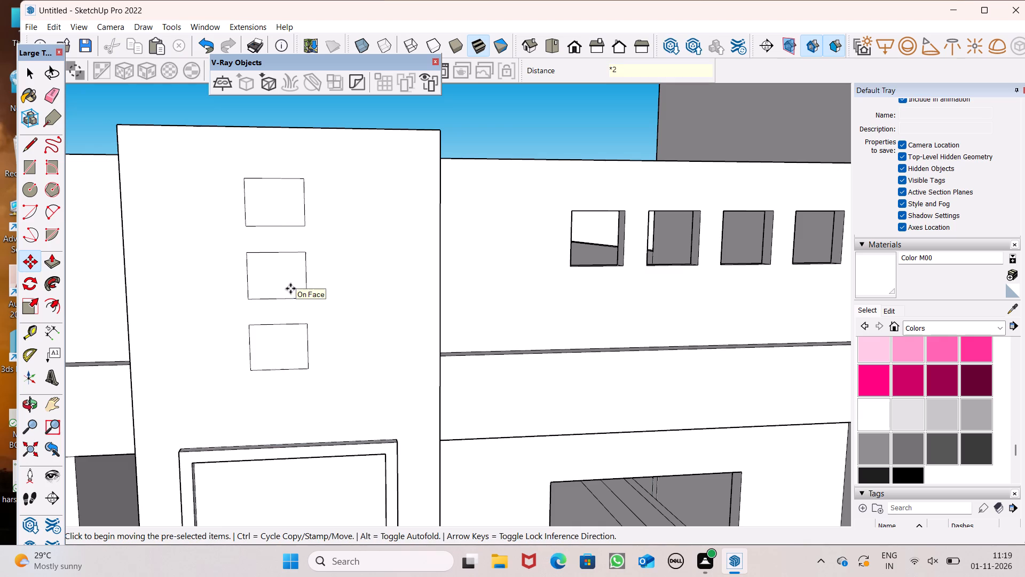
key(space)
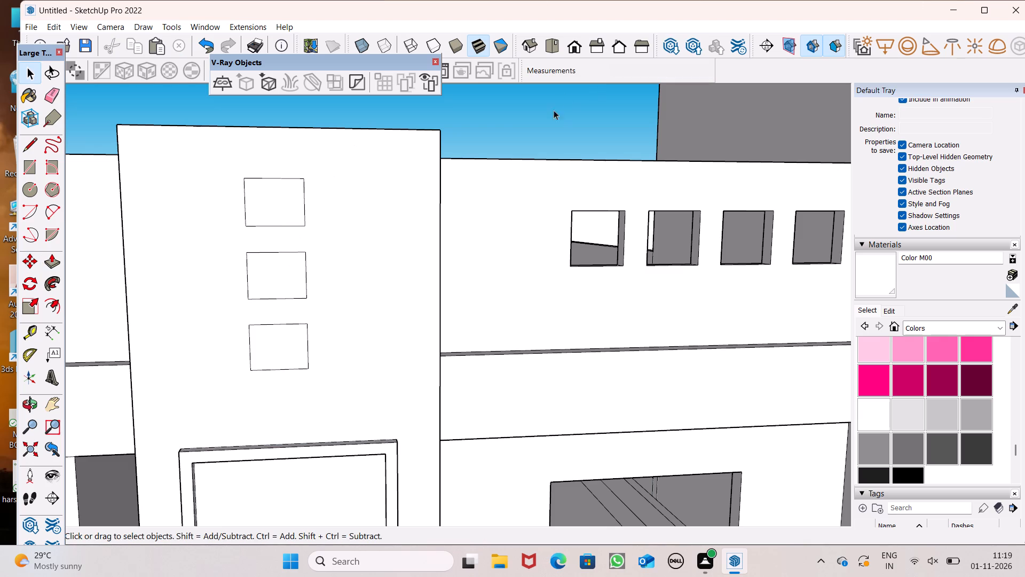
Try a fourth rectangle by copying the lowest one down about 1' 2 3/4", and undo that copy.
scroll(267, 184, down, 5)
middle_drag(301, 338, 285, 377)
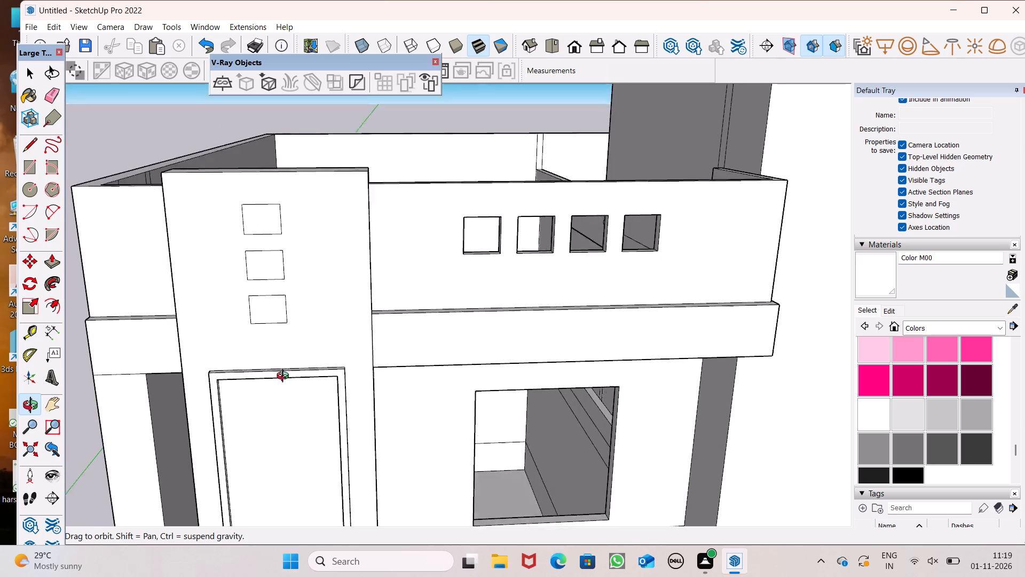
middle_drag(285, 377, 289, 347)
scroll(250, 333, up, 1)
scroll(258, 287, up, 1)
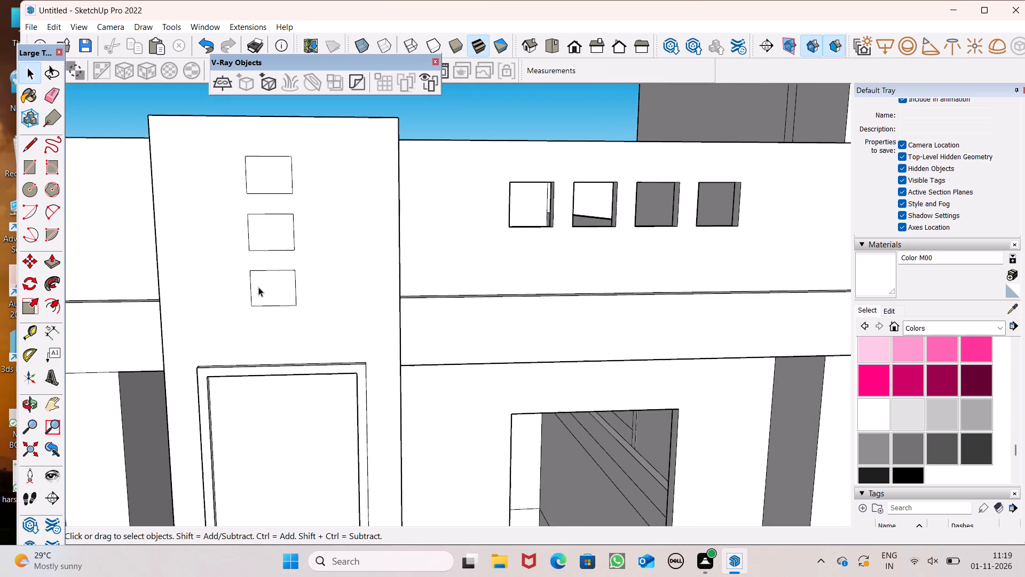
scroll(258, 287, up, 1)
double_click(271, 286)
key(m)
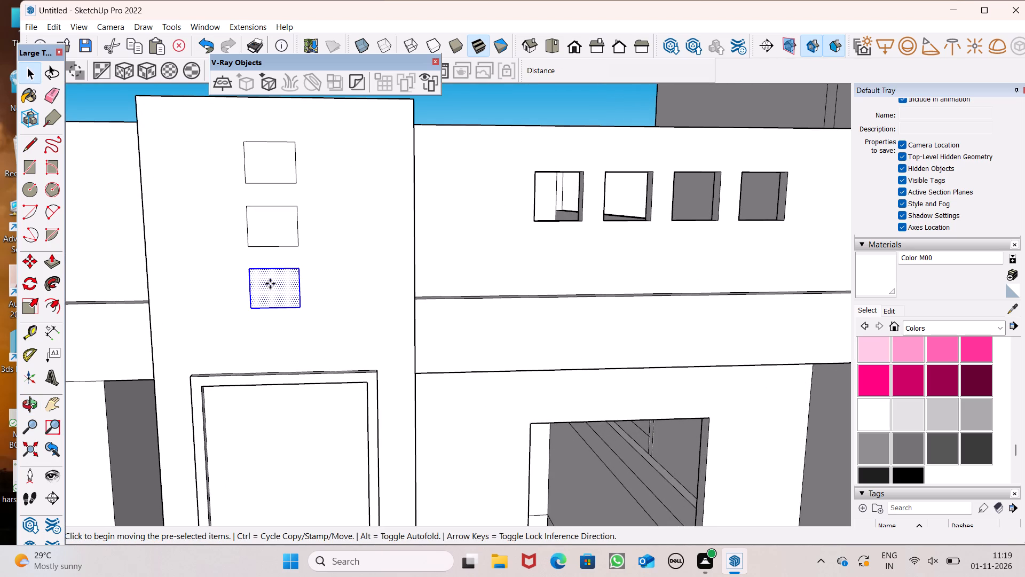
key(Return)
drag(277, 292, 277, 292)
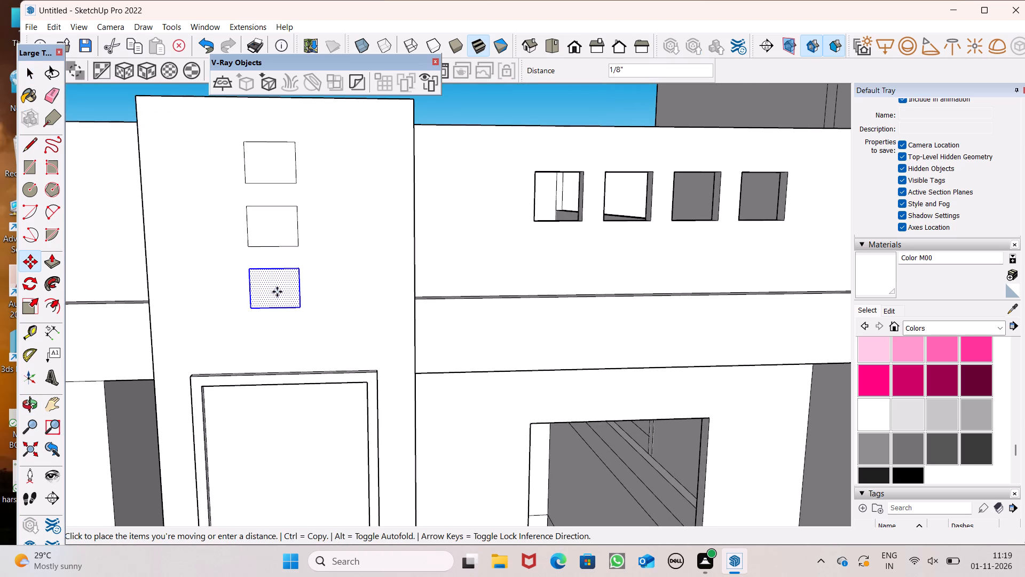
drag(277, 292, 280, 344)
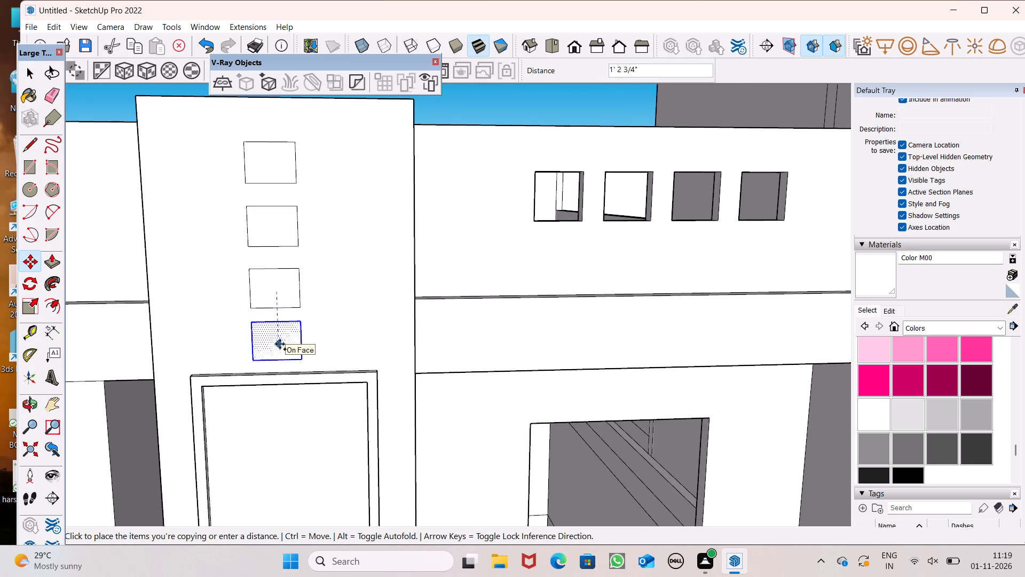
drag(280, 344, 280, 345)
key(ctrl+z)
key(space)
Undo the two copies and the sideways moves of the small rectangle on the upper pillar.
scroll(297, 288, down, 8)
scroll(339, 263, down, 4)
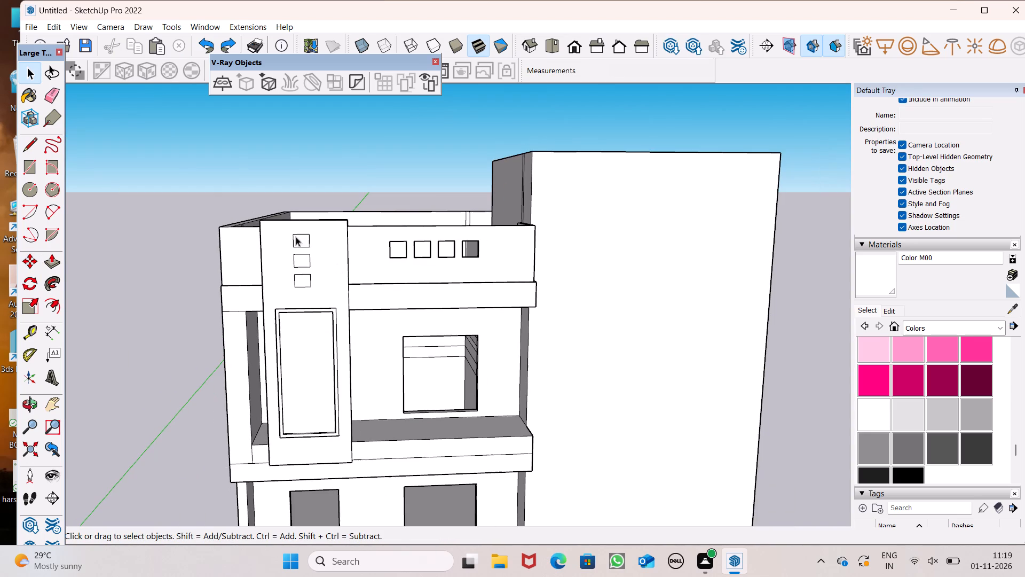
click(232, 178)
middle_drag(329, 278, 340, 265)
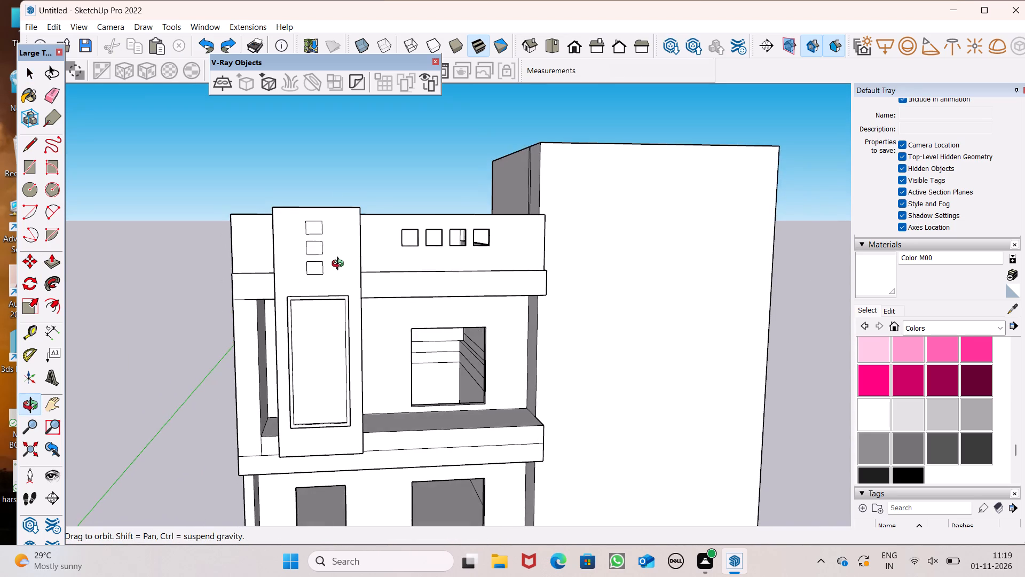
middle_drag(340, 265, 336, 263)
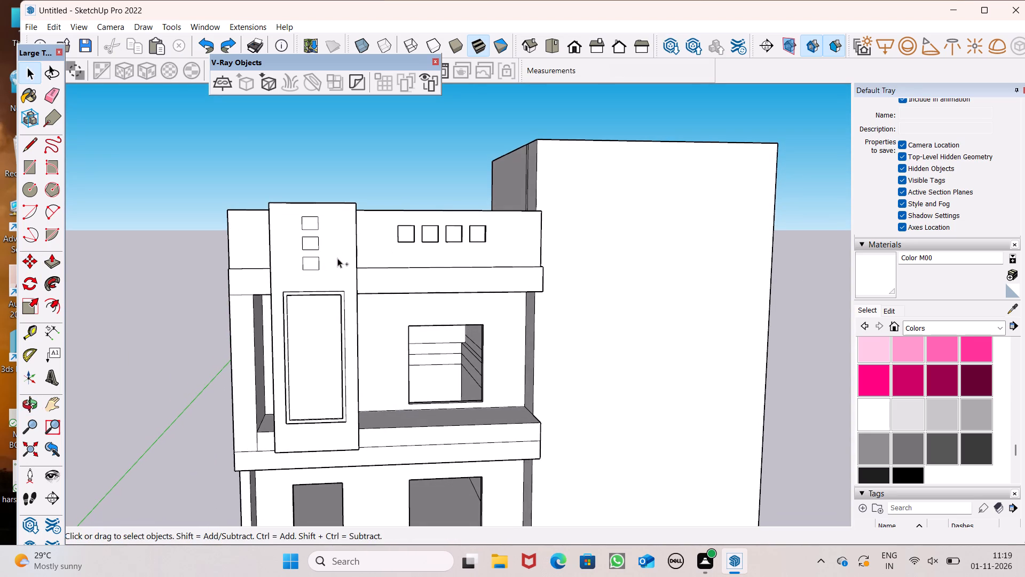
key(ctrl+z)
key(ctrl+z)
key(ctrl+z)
Undo the original small rectangle on the upper pillar face.
key(ctrl+z)
key(space)
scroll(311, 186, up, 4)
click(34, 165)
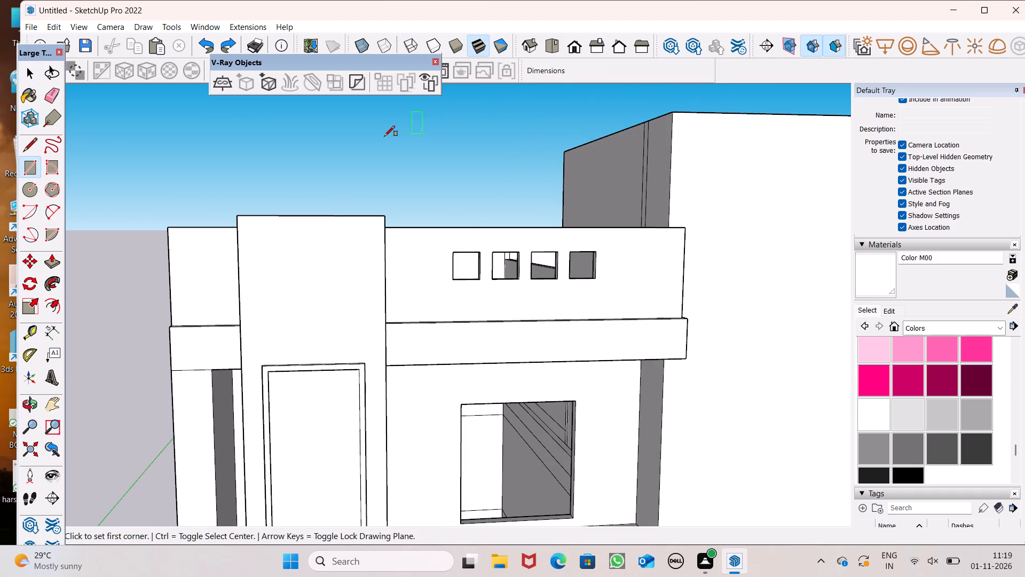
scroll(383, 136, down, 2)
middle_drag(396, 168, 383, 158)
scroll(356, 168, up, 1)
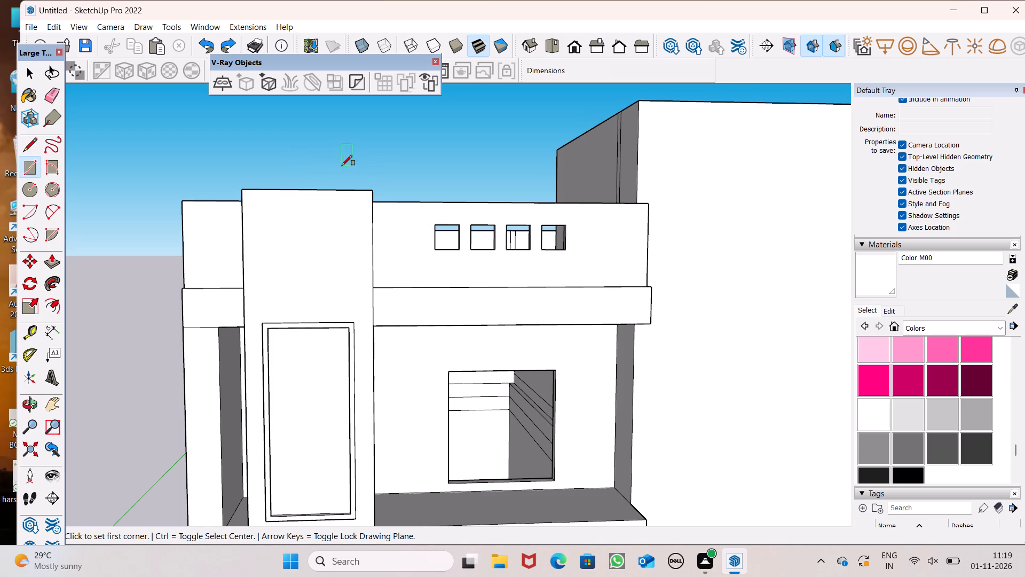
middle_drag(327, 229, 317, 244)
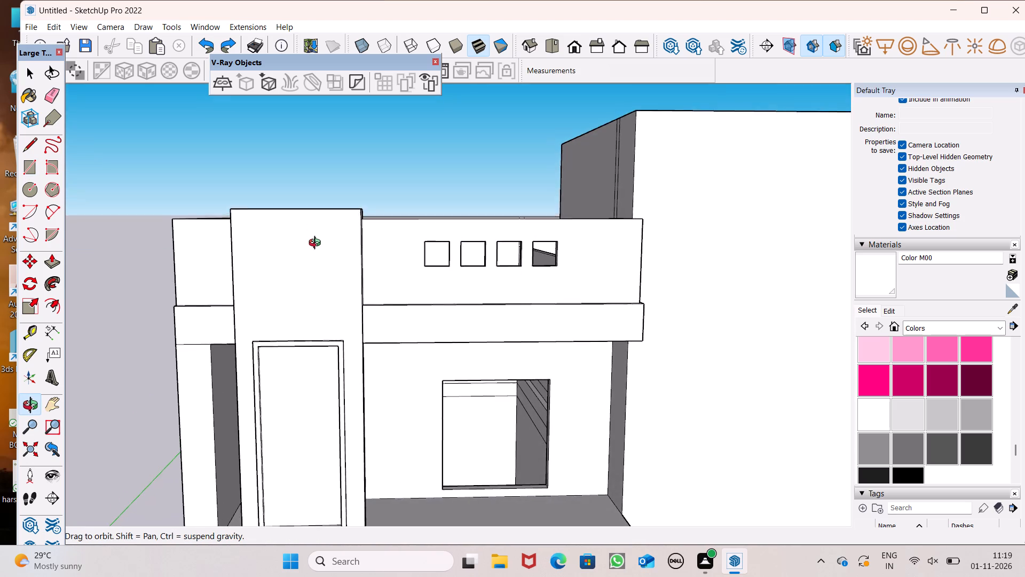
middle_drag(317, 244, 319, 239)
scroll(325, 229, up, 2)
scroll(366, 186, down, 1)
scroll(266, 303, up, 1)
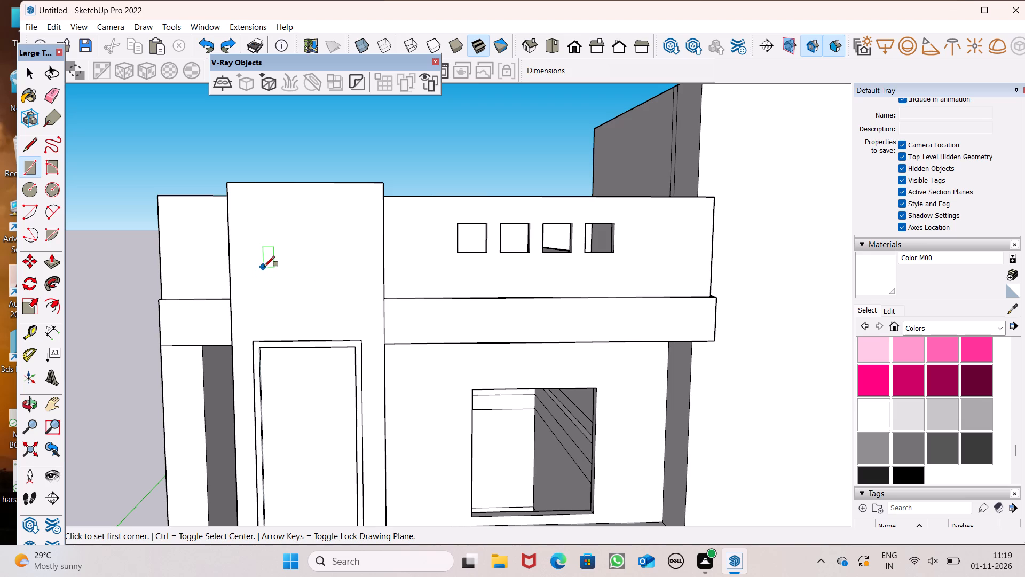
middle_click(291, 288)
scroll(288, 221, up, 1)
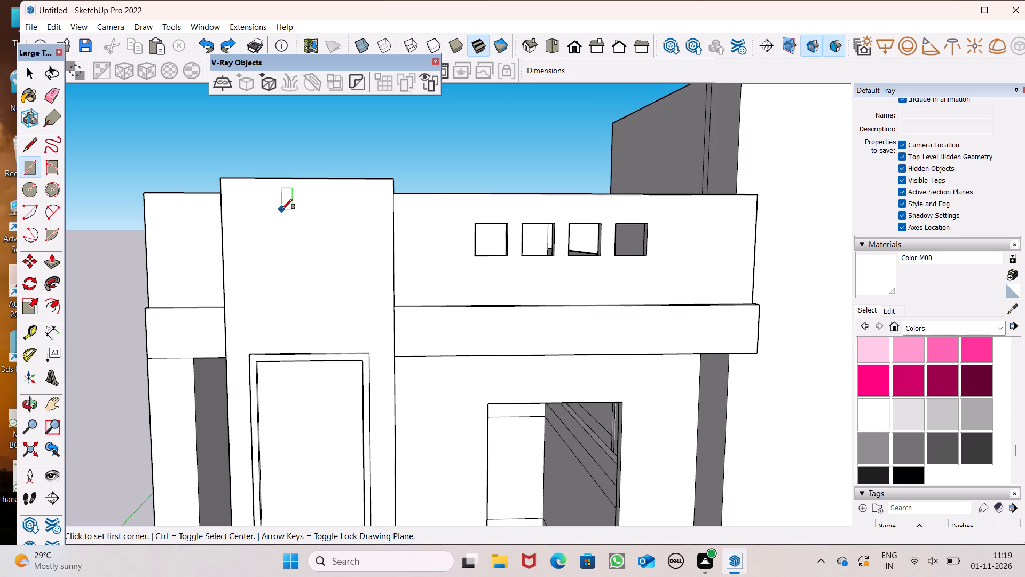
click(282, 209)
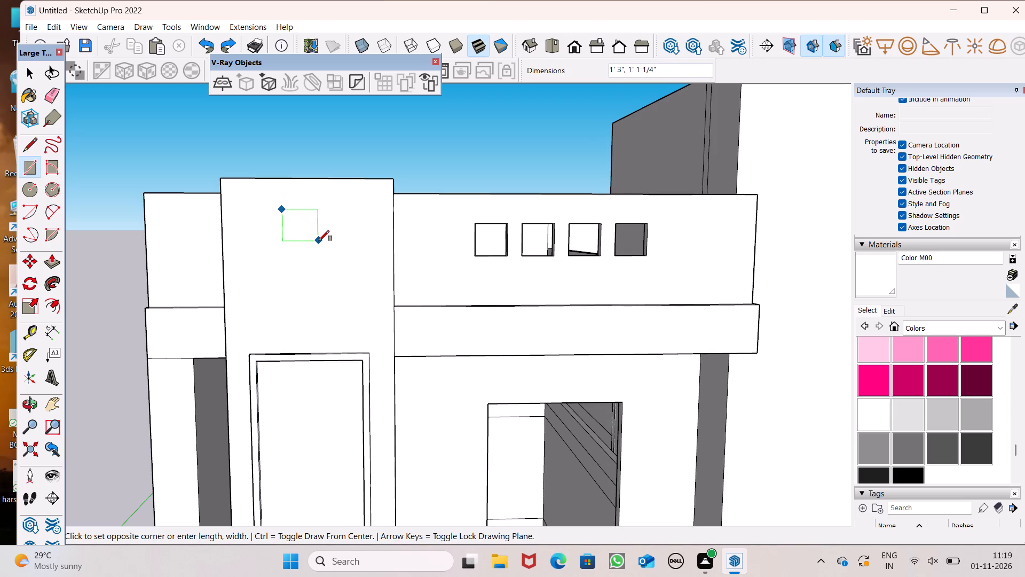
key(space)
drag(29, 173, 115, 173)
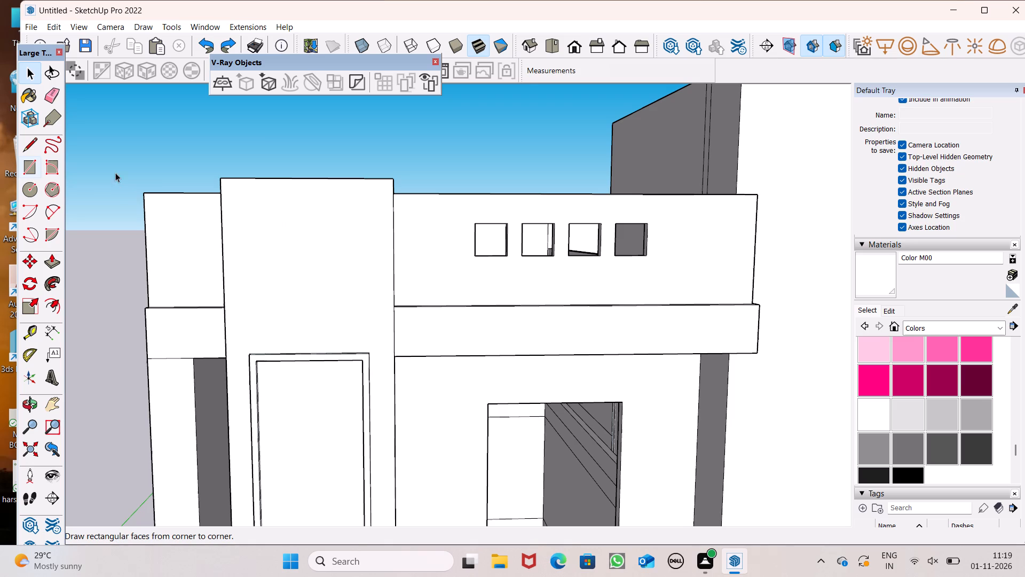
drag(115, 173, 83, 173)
Draw a square of about 1' 1/8" by 1' 1/8" on the upper pillar face, above the raised frame.
click(34, 167)
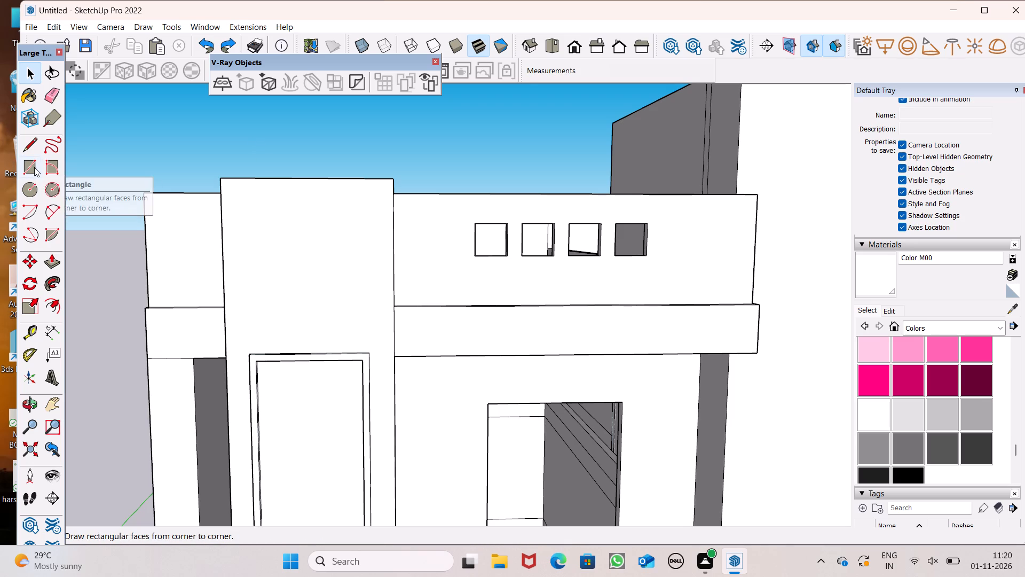
drag(288, 210, 294, 220)
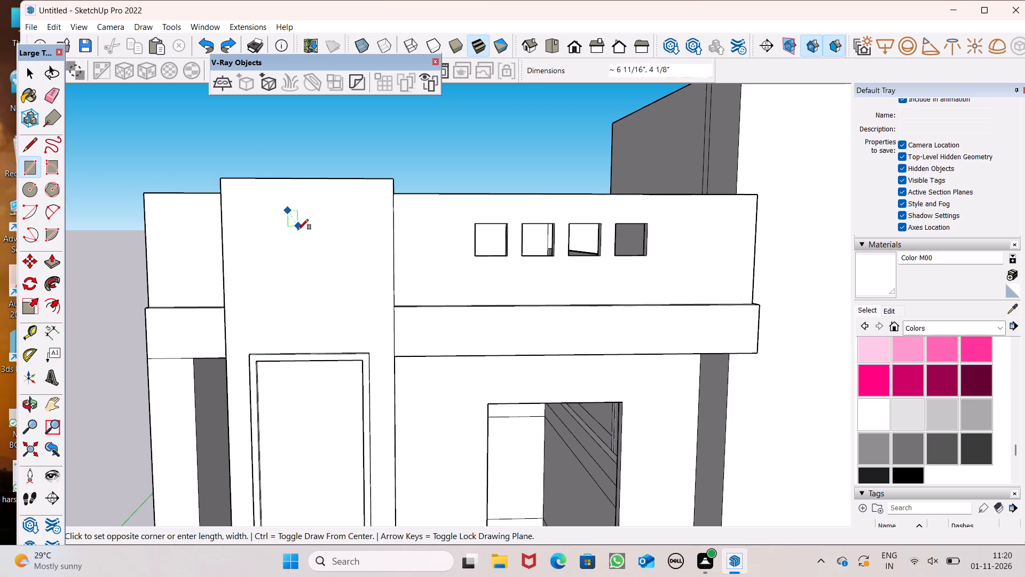
click(317, 236)
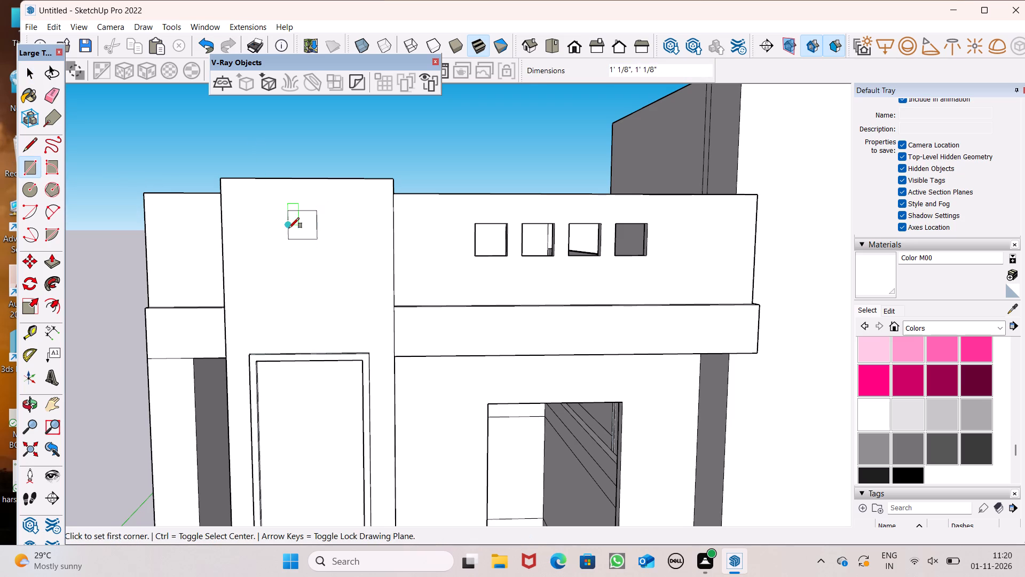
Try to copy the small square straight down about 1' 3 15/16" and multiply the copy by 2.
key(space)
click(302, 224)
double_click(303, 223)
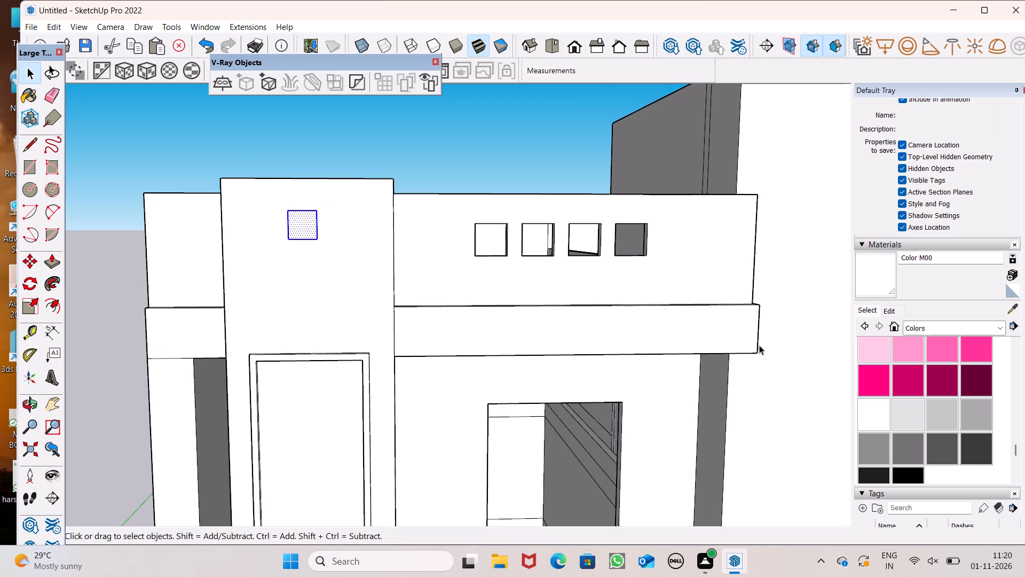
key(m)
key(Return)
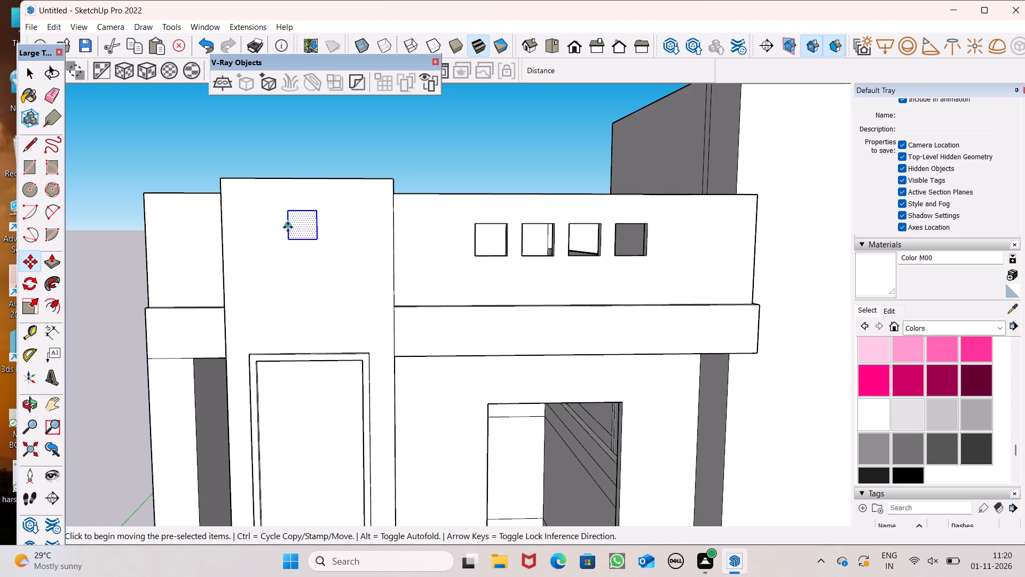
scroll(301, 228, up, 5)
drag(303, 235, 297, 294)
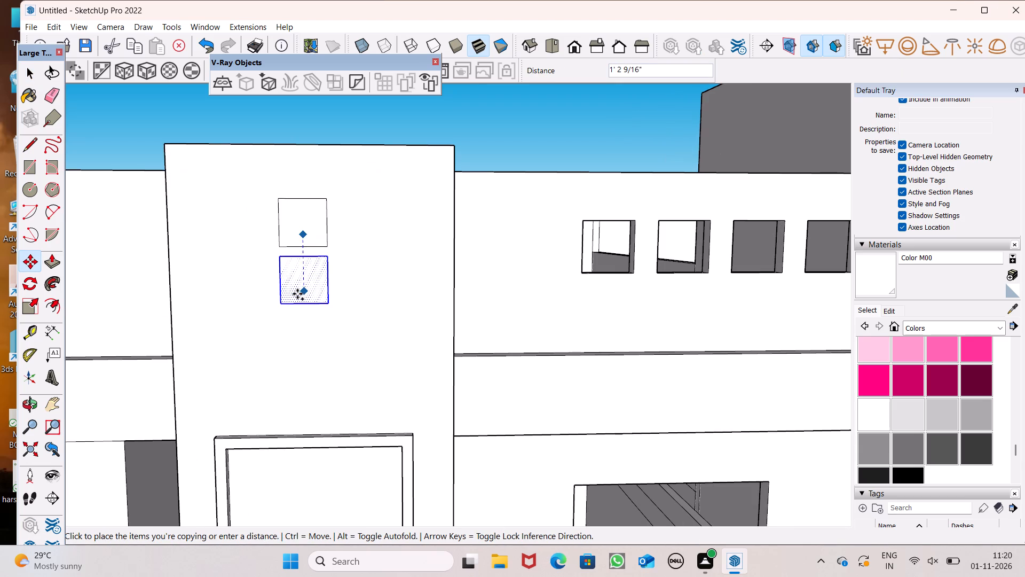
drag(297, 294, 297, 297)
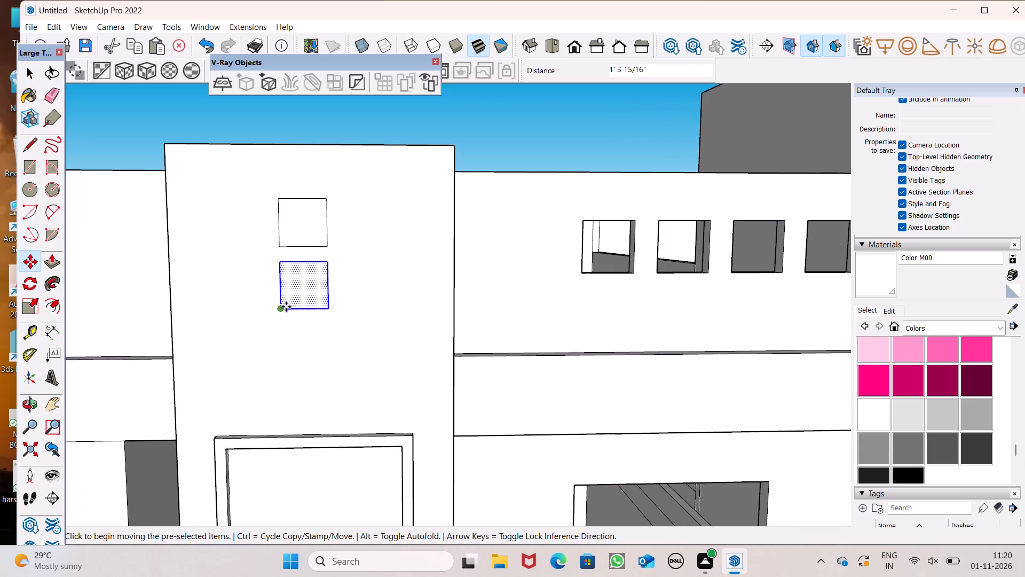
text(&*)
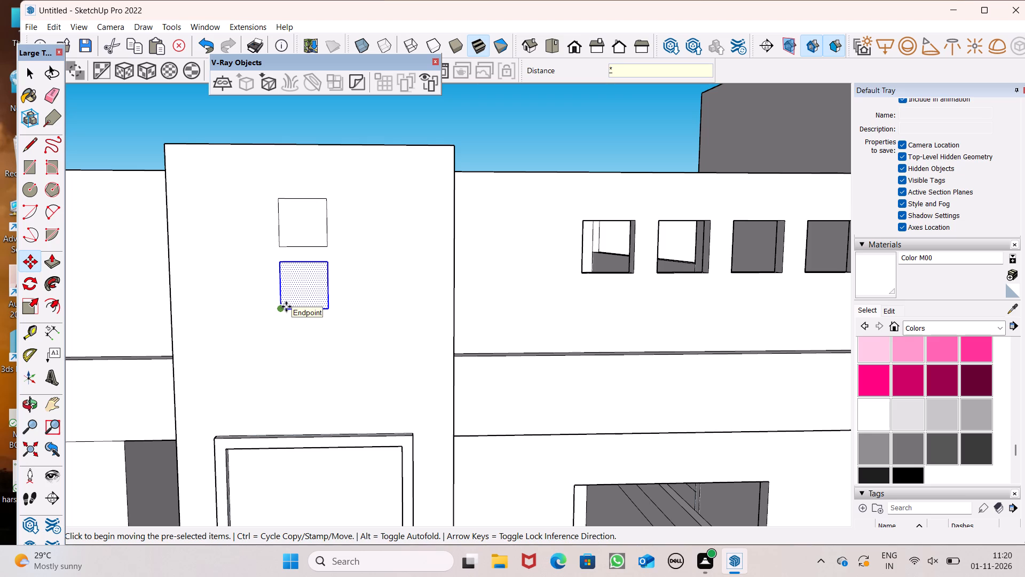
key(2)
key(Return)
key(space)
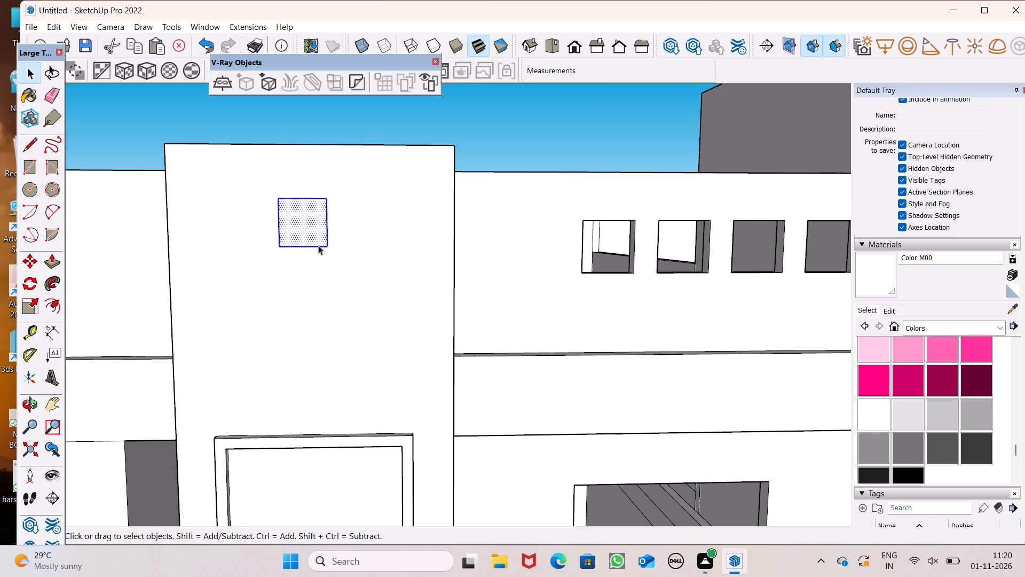
Copy the small square straight down about 1' 4 3/8" and multiply it by 2 to make two equally spaced copies.
key(m)
key(Return)
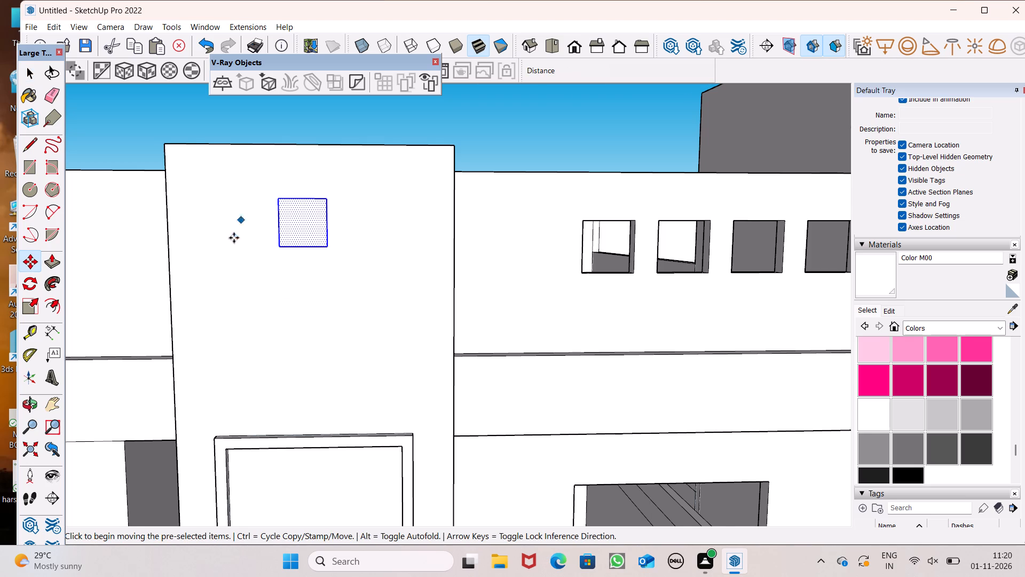
scroll(236, 237, down, 4)
scroll(247, 356, up, 7)
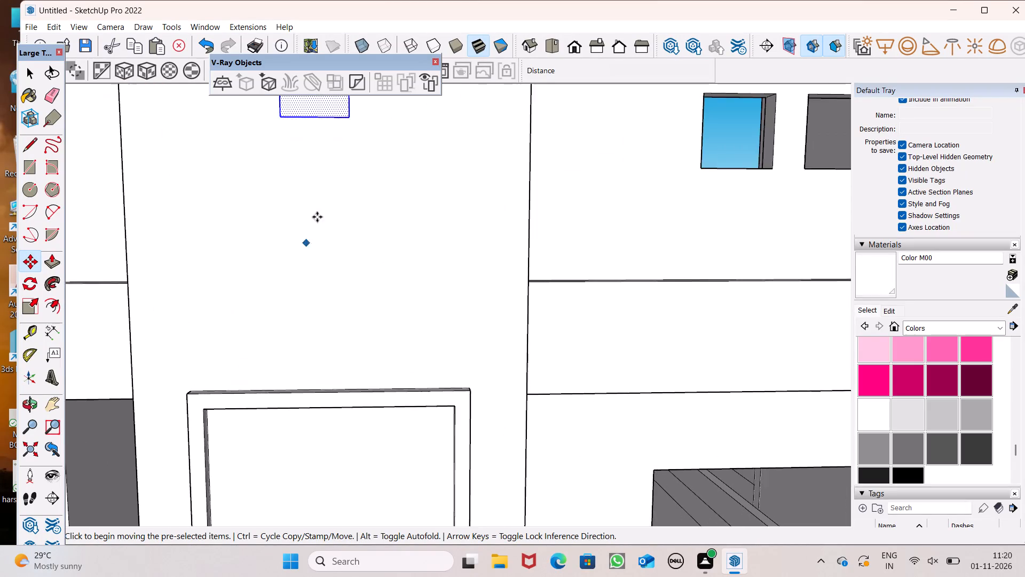
scroll(334, 212, down, 4)
ctrl+drag(321, 142, 326, 205)
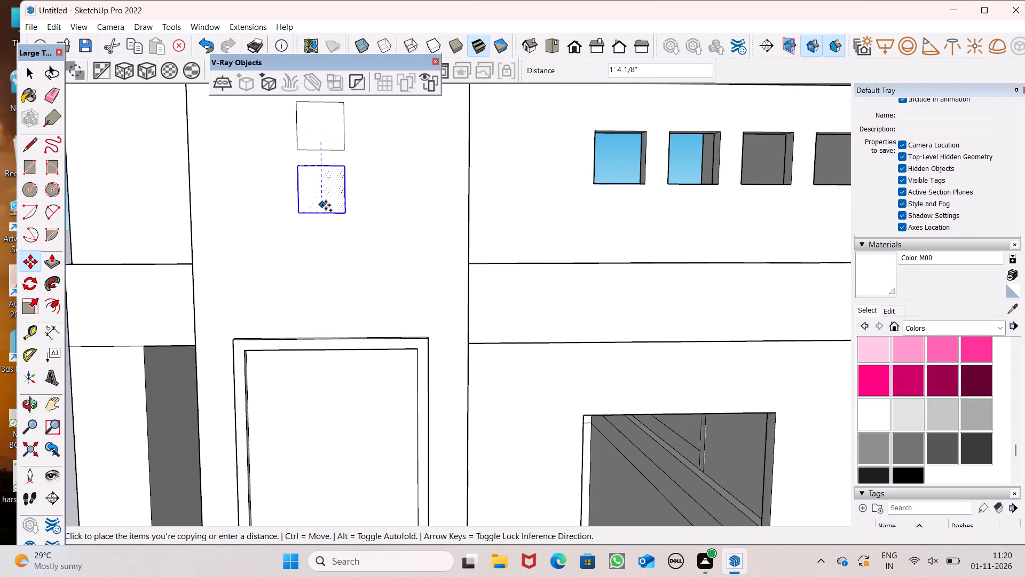
ctrl+drag(326, 205, 326, 206)
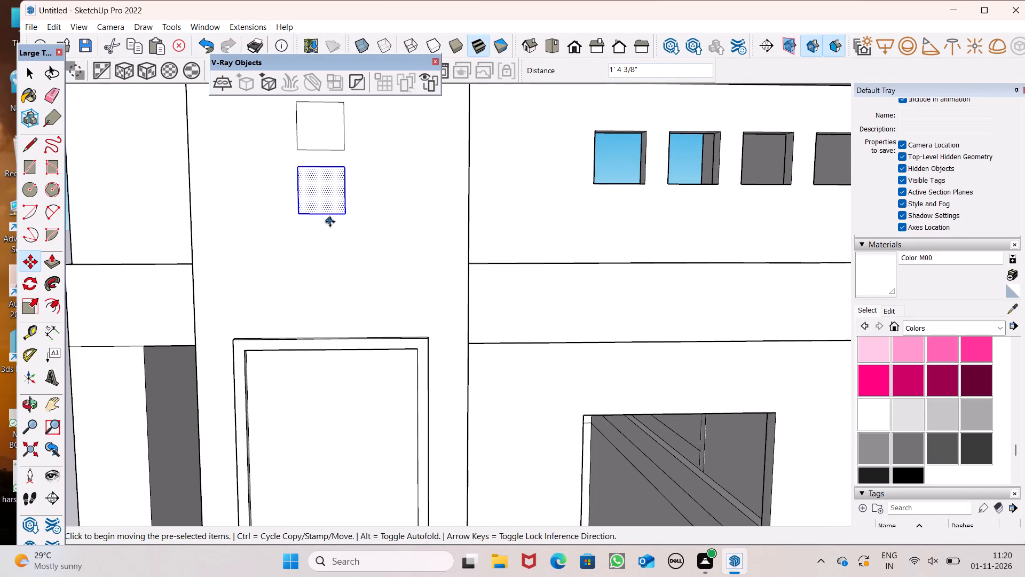
key(shift+asterisk)
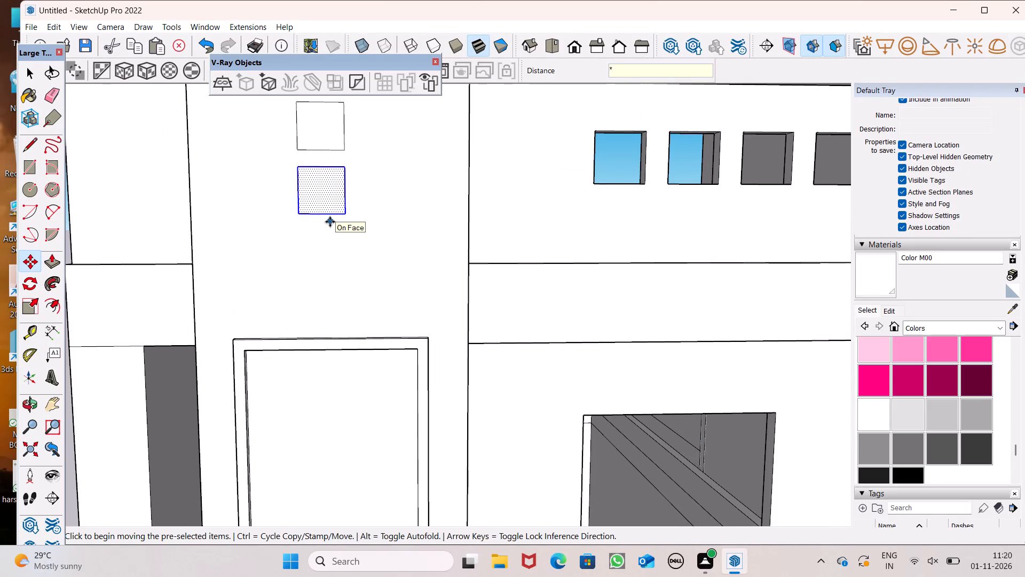
key(2)
key(Return)
key(space)
scroll(276, 190, down, 3)
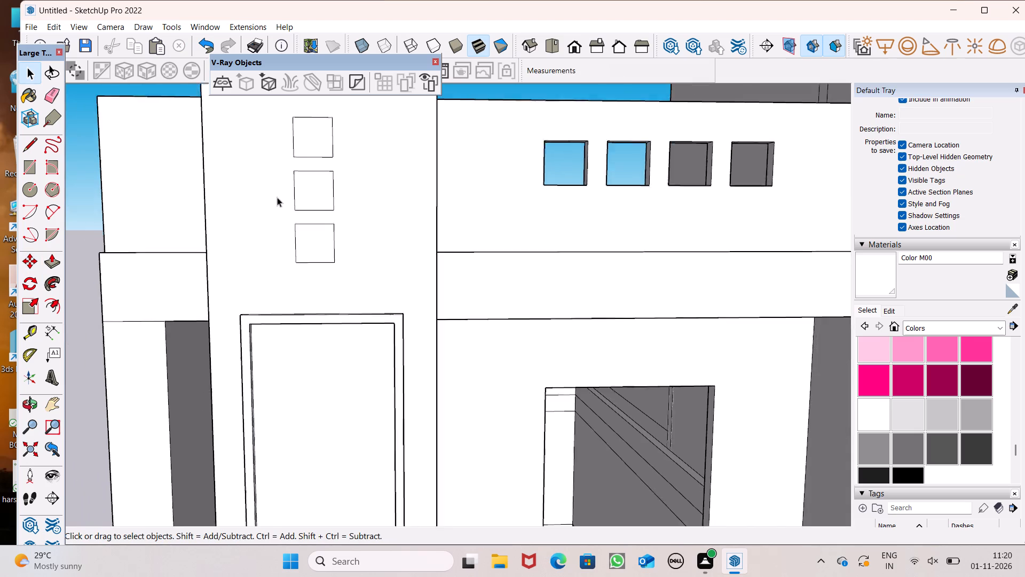
scroll(277, 197, down, 5)
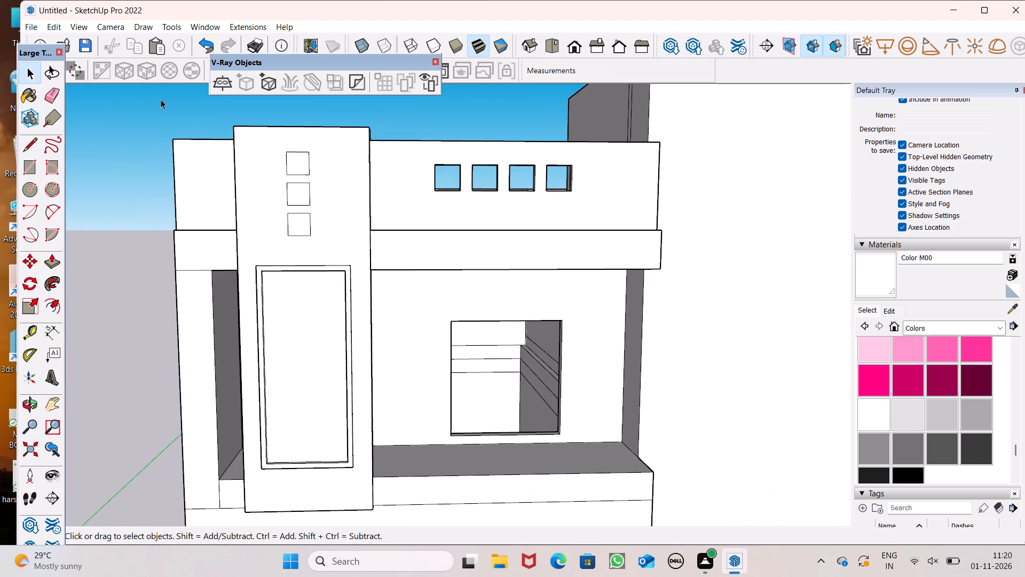
click(164, 106)
Erase the short vertical lines on the side wall's inner face, at the front corner behind the pillar and parapet.
scroll(564, 342, down, 3)
middle_drag(475, 314, 419, 364)
middle_drag(494, 355, 357, 388)
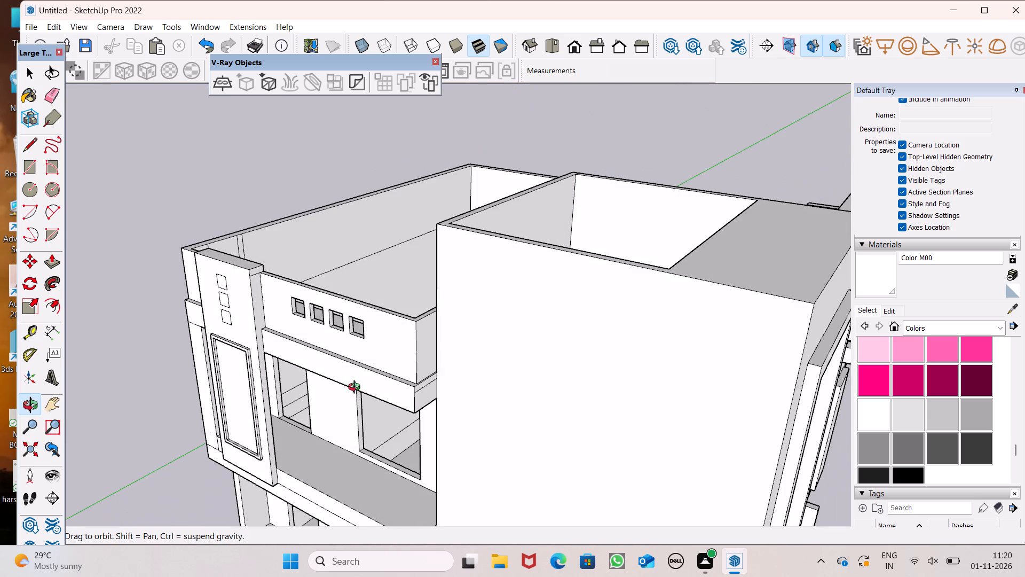
middle_drag(357, 388, 590, 397)
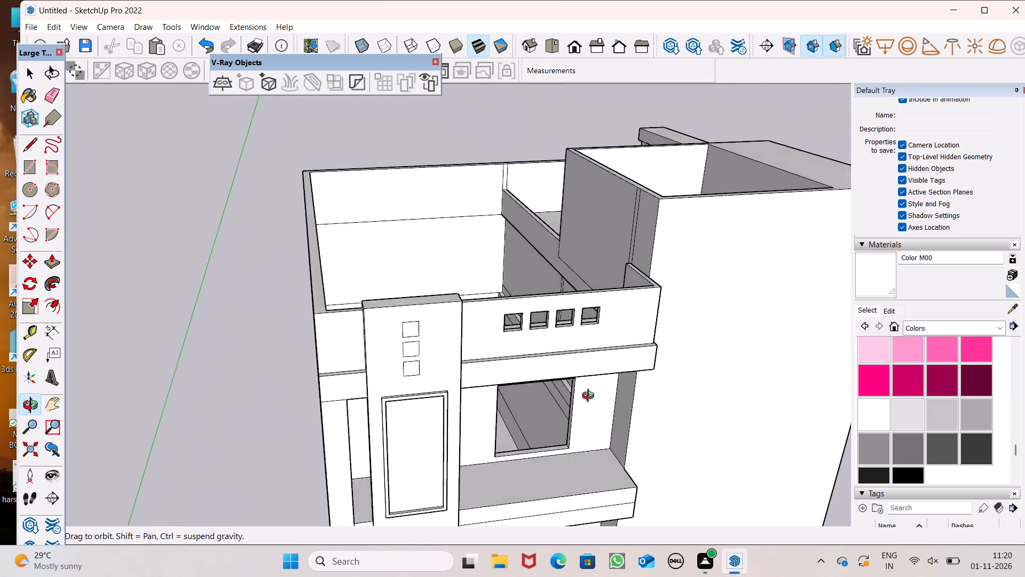
middle_drag(590, 397, 467, 417)
scroll(270, 298, down, 2)
scroll(327, 306, up, 1)
middle_drag(328, 314, 47, 442)
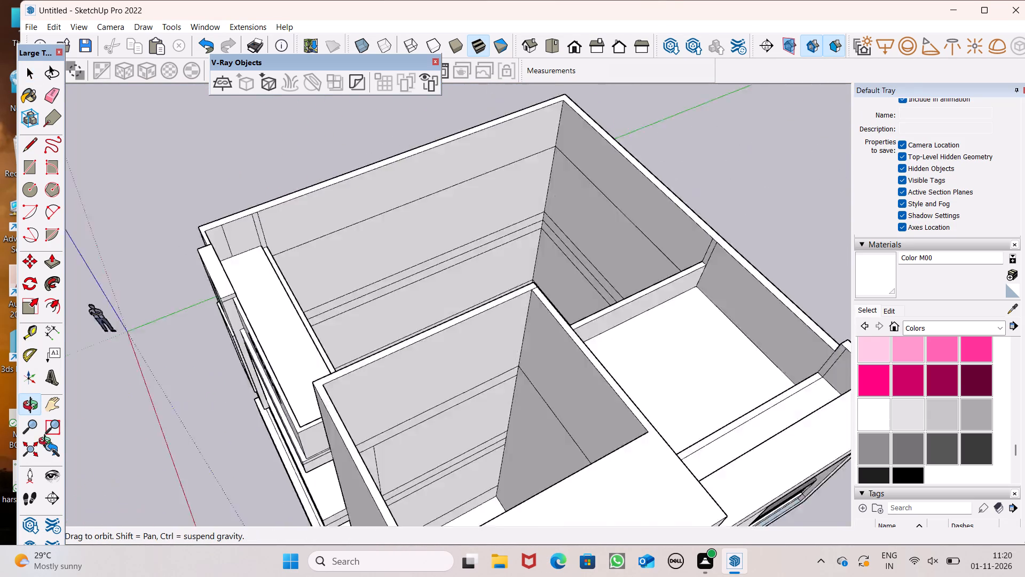
middle_drag(47, 442, 0, 452)
scroll(0, 456, up, 1)
scroll(157, 268, up, 3)
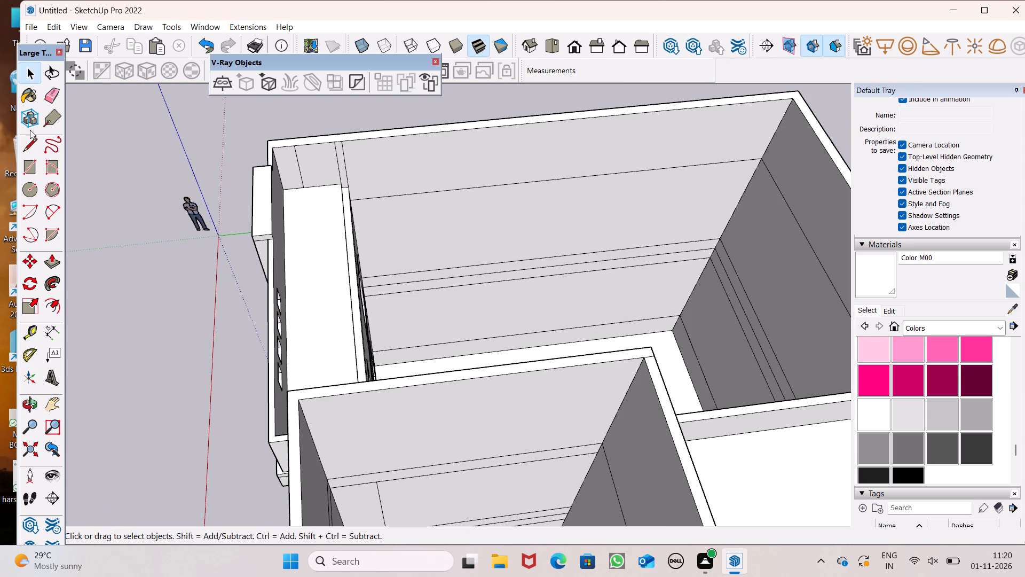
click(48, 98)
scroll(256, 178, up, 5)
drag(295, 173, 295, 173)
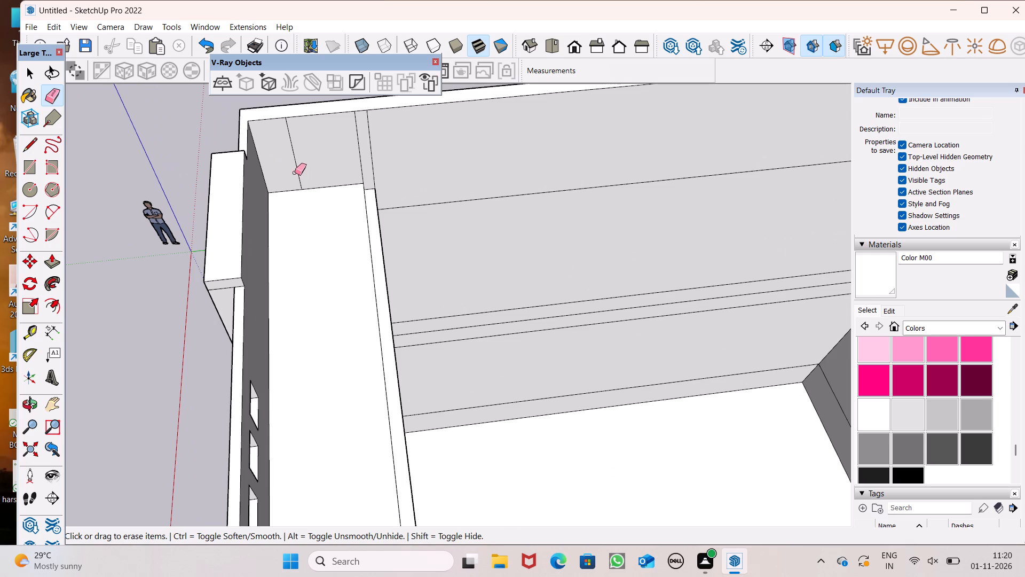
drag(295, 173, 318, 167)
drag(357, 157, 372, 154)
Push/Pull the narrow lower strip beside the front roof slab up about 4 15/16", level with the slab top.
middle_drag(376, 209, 301, 175)
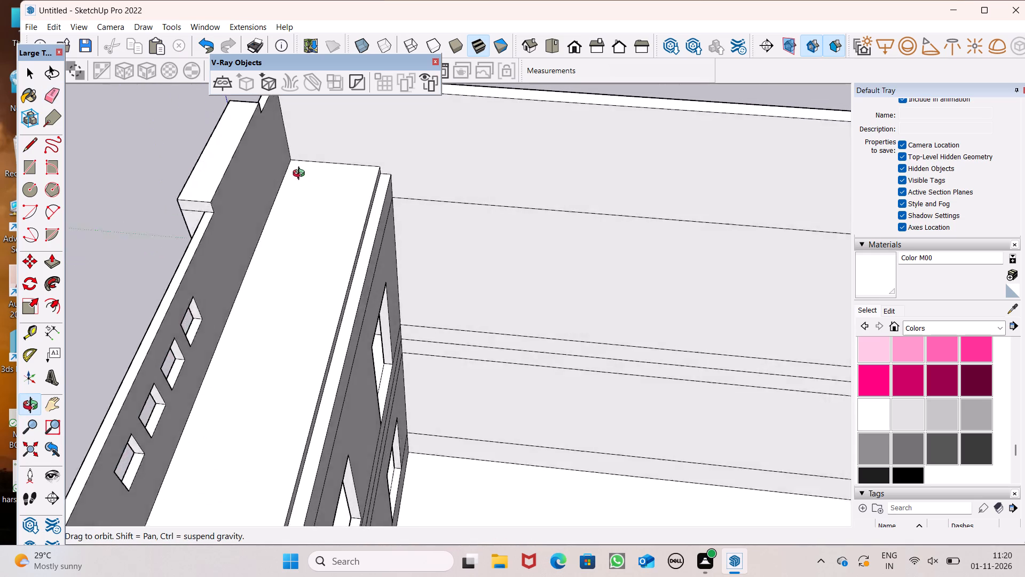
middle_drag(301, 175, 287, 153)
scroll(340, 239, down, 3)
scroll(332, 175, up, 1)
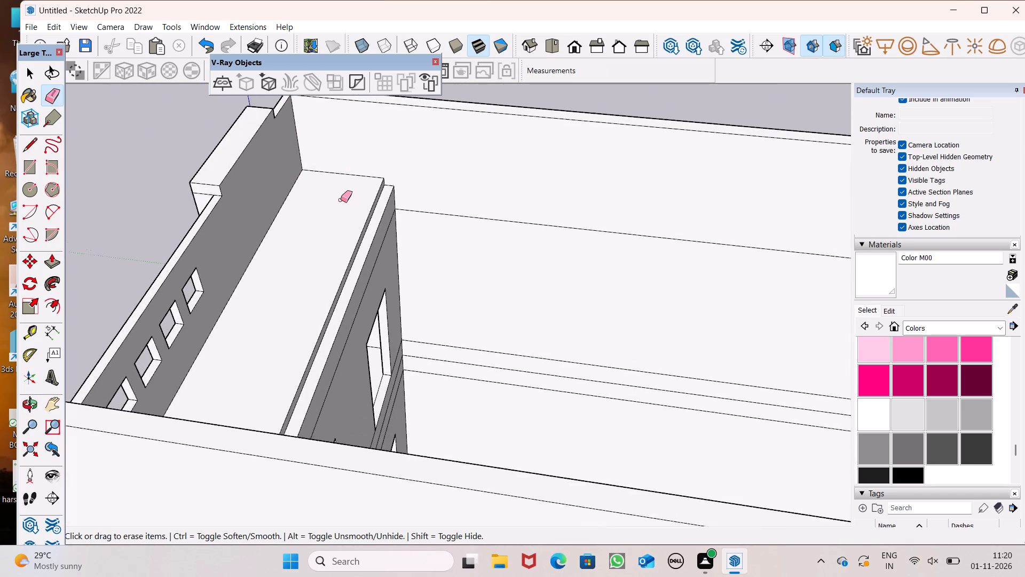
scroll(341, 200, up, 2)
middle_drag(368, 208, 293, 142)
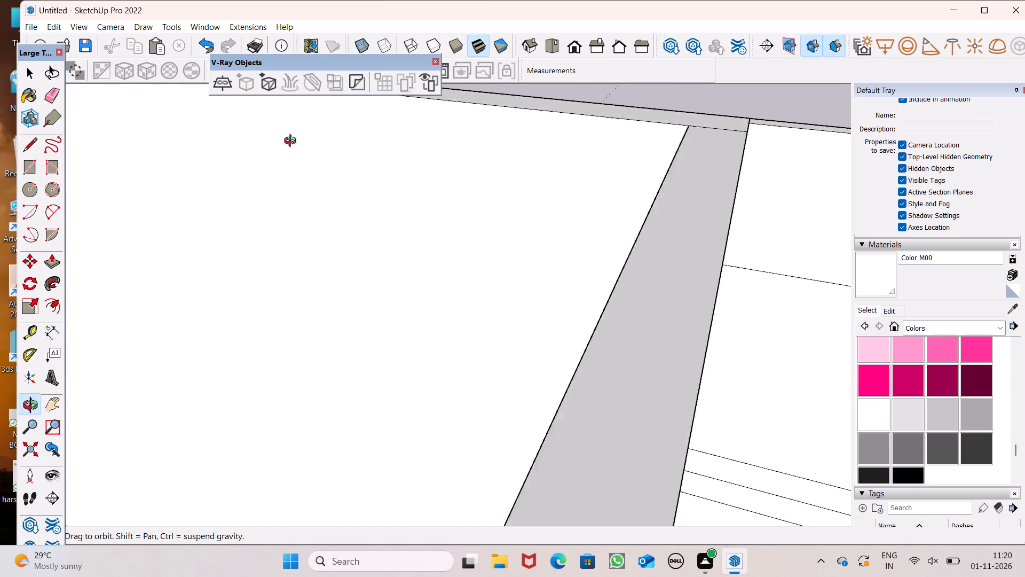
middle_drag(293, 142, 278, 235)
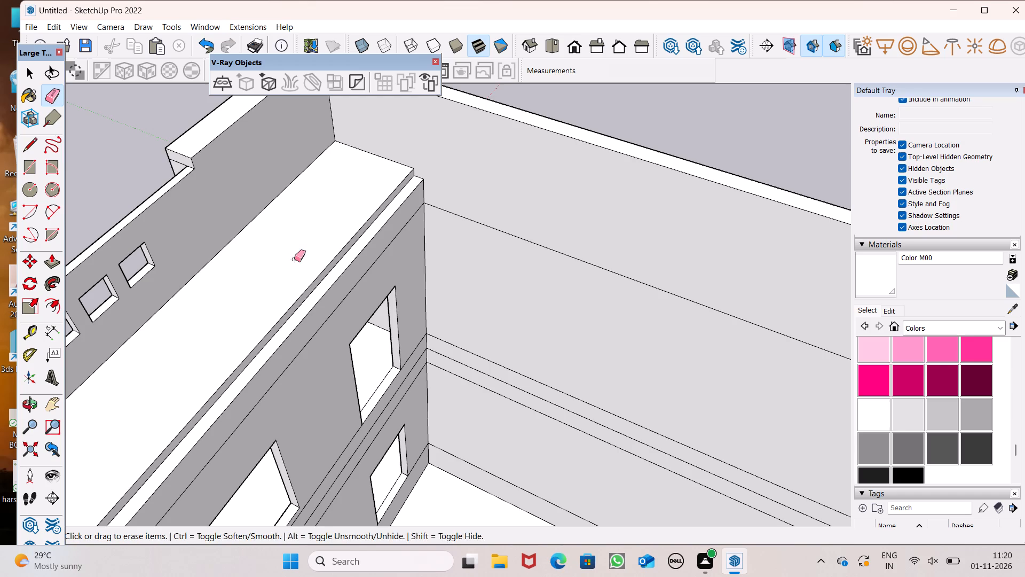
key(space)
double_click(49, 262)
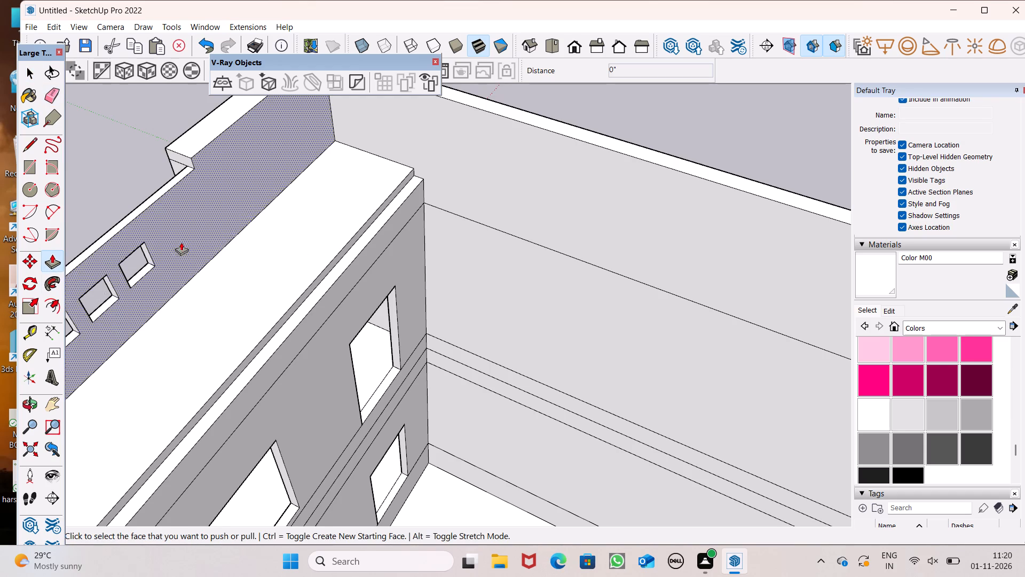
scroll(295, 174, up, 6)
scroll(304, 230, down, 2)
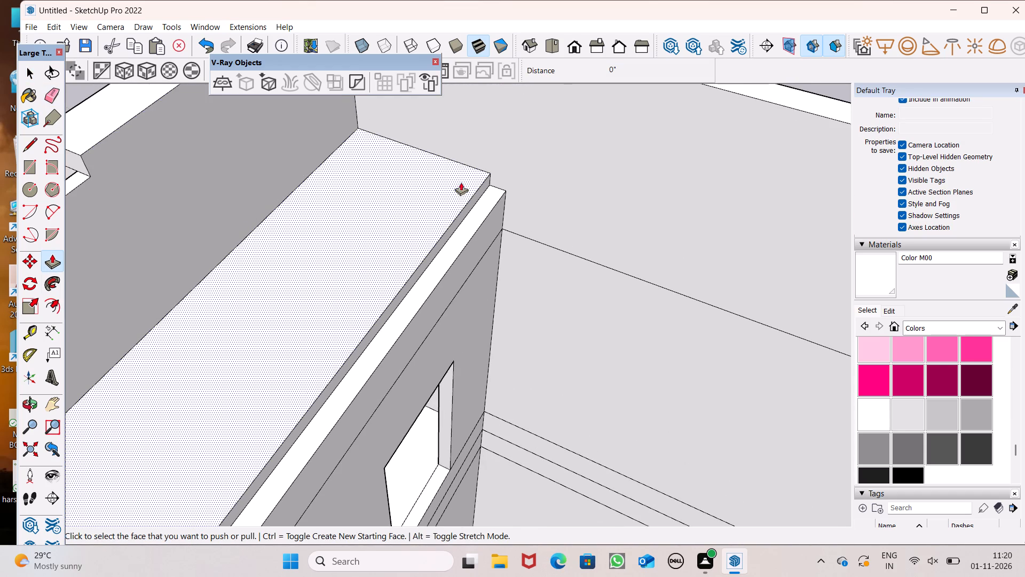
scroll(461, 182, up, 8)
drag(456, 262, 425, 254)
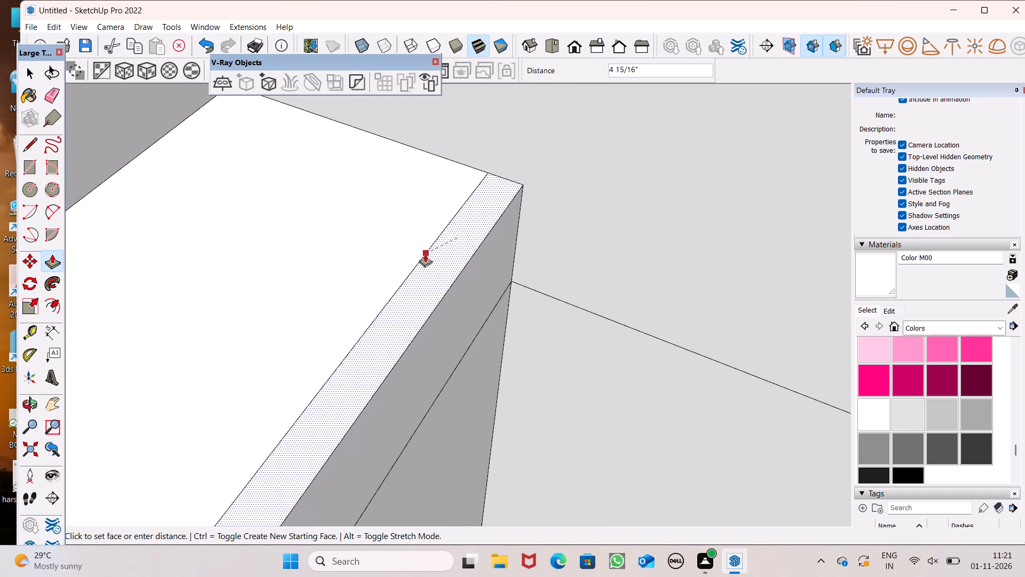
drag(425, 254, 422, 252)
key(space)
Erase the seam line between the raised strip and the front roof slab.
scroll(387, 235, down, 9)
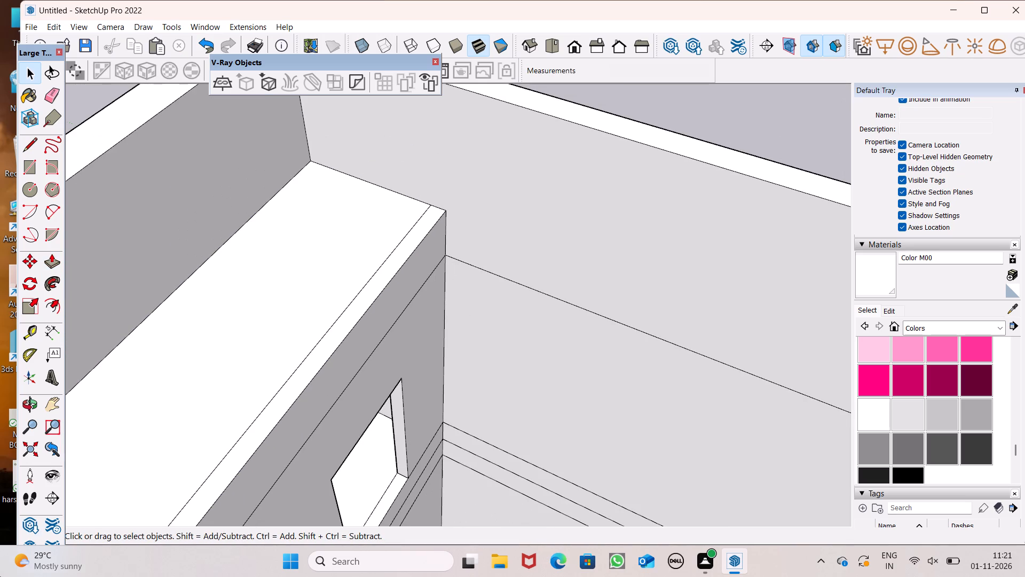
scroll(191, 76, down, 7)
middle_drag(290, 206, 304, 197)
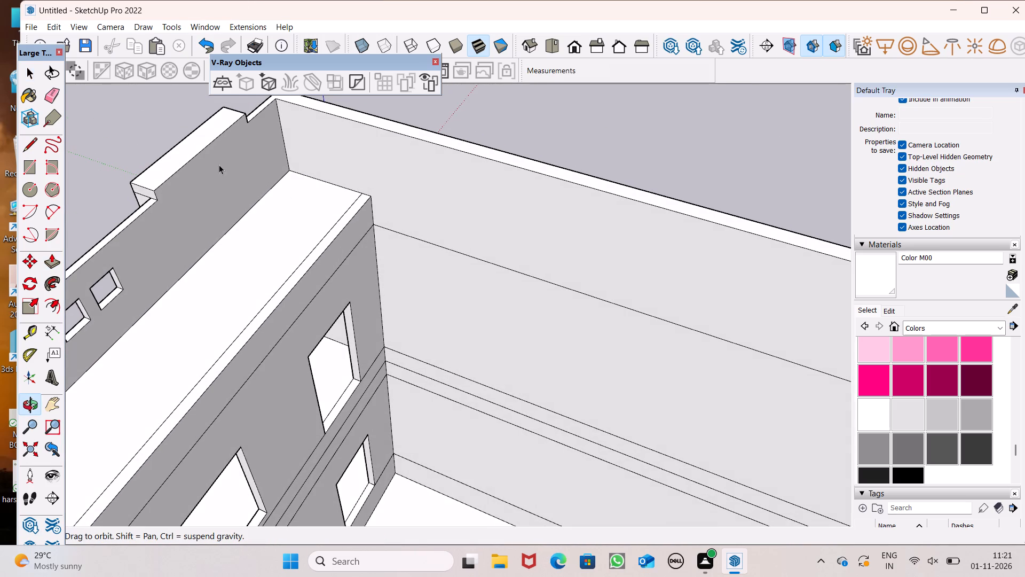
drag(50, 101, 64, 132)
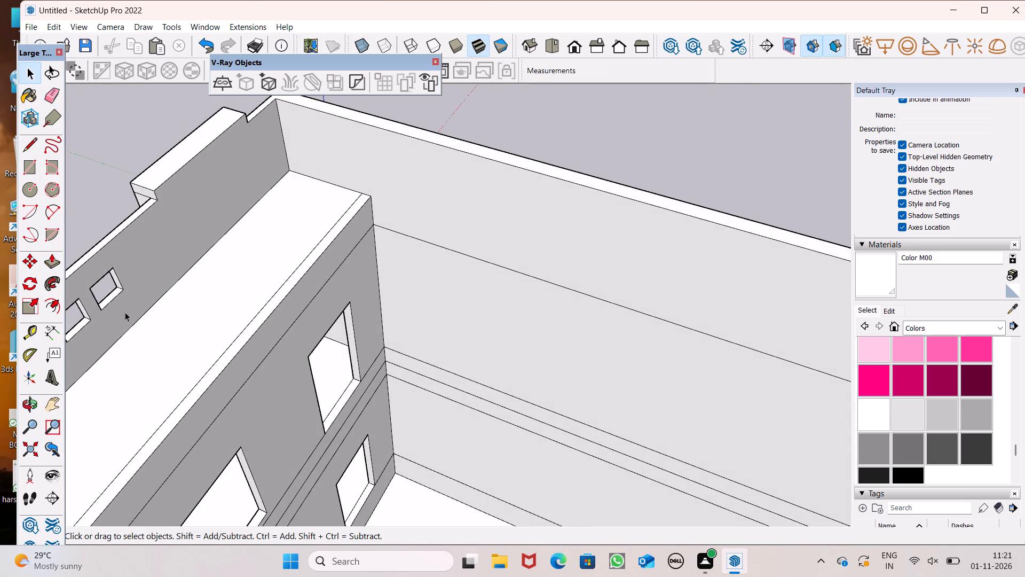
scroll(169, 376, up, 3)
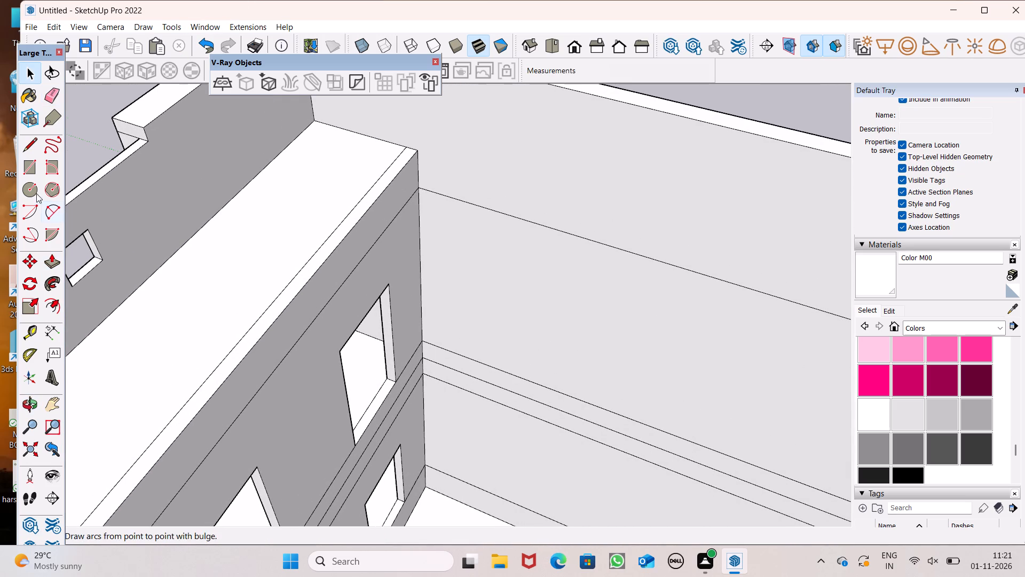
click(48, 93)
scroll(202, 280, up, 3)
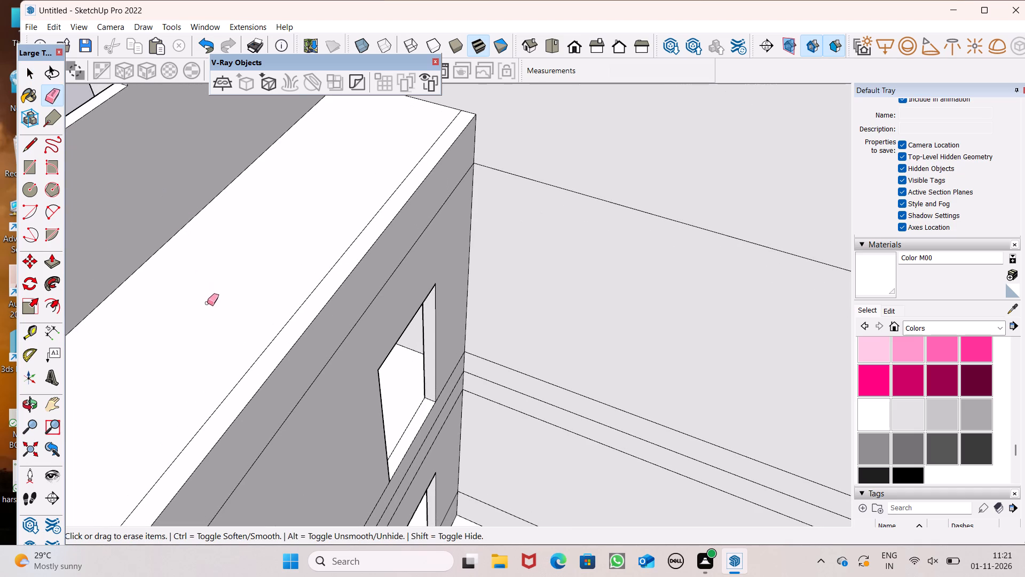
click(259, 354)
key(space)
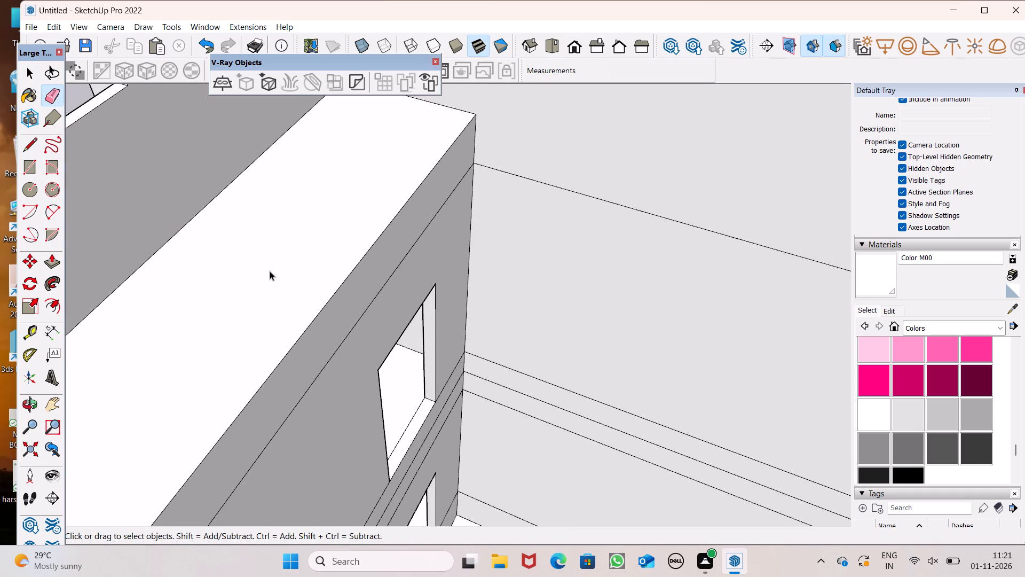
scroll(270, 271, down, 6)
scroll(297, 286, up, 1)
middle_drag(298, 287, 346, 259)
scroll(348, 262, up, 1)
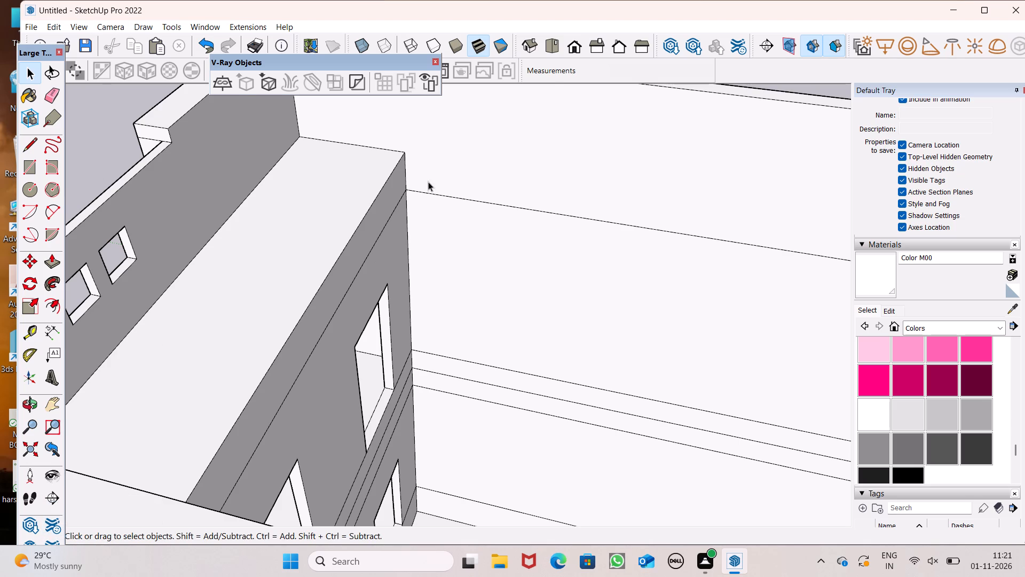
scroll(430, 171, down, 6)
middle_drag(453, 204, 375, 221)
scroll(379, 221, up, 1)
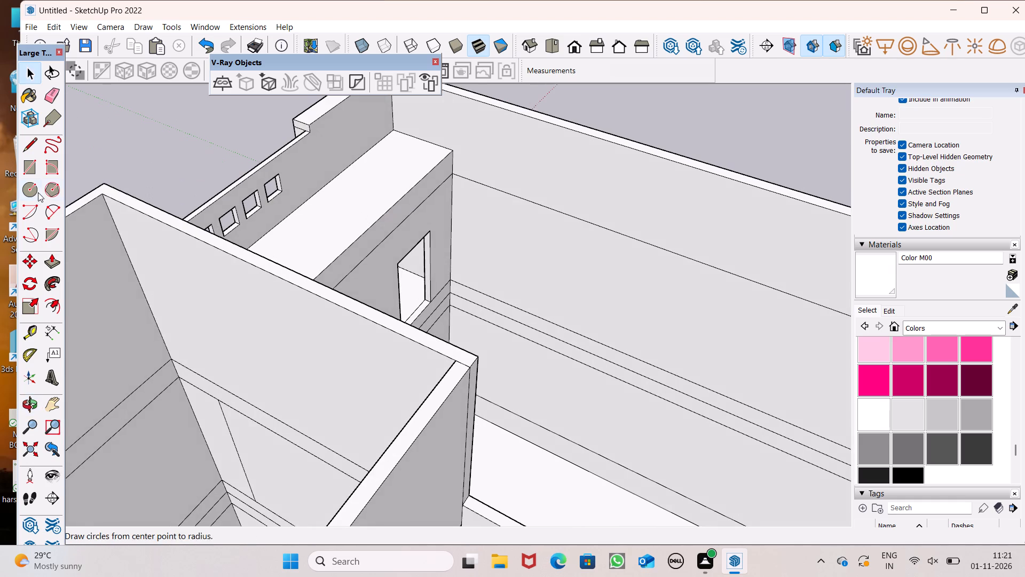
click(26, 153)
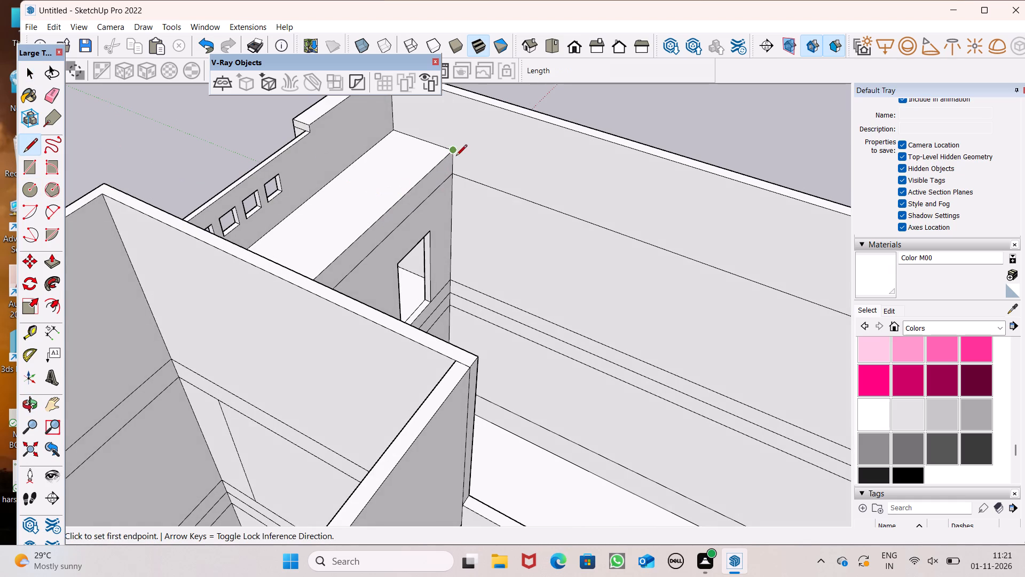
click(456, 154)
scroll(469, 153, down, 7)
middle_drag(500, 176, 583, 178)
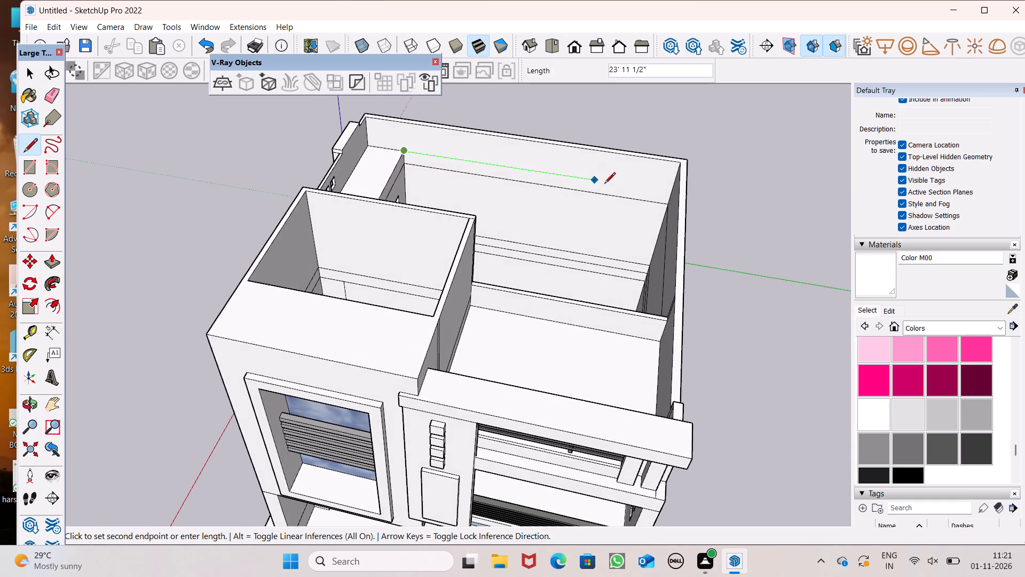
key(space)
Draw an edge about 2' 1/2" from the partition wall's corner along the wall under the upper windows, closing the room with a floor face.
scroll(487, 144, down, 2)
middle_drag(547, 178, 212, 217)
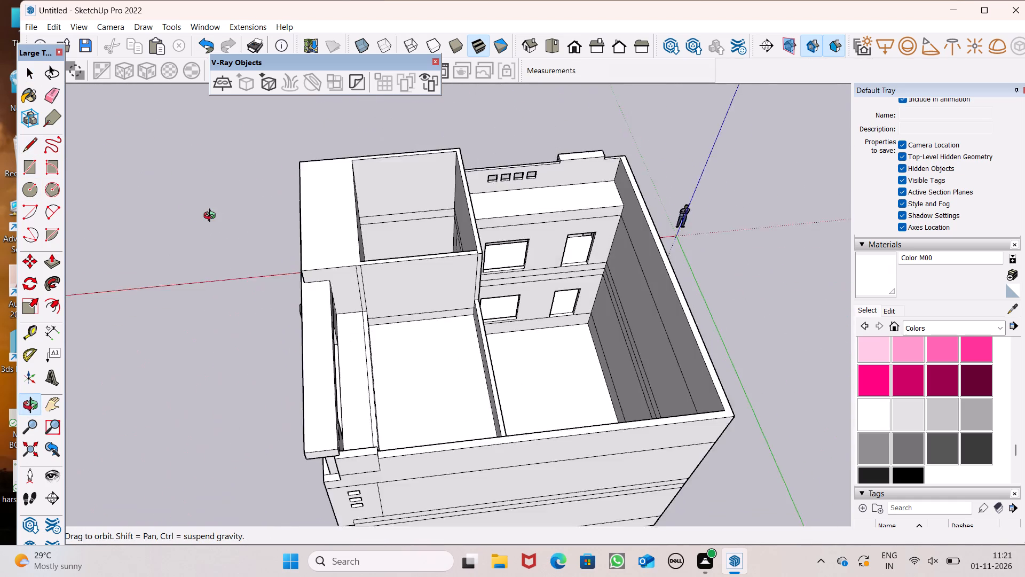
middle_drag(212, 217, 186, 212)
click(22, 135)
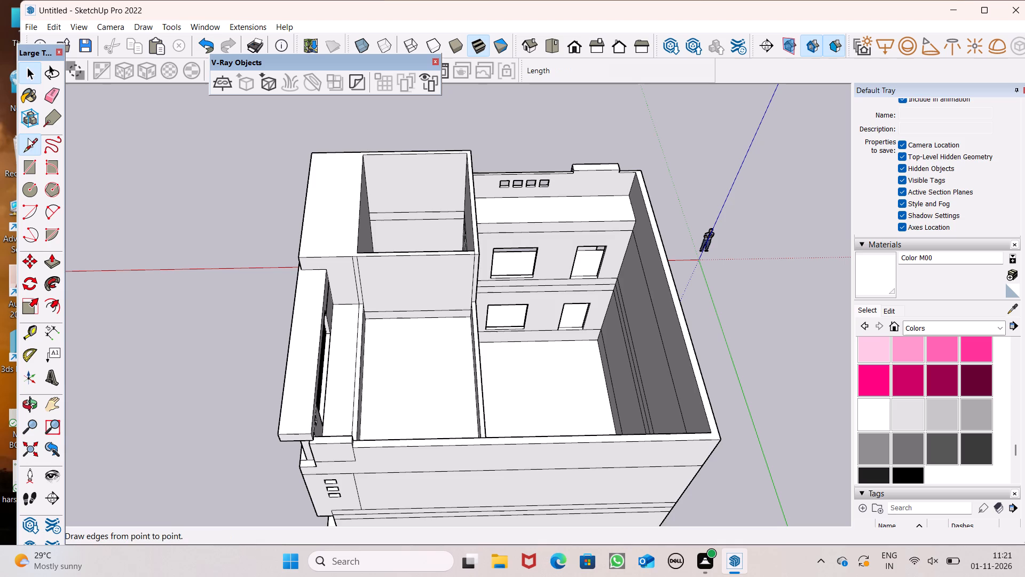
drag(29, 141, 35, 146)
middle_drag(450, 284, 359, 249)
scroll(359, 249, up, 1)
scroll(518, 324, up, 8)
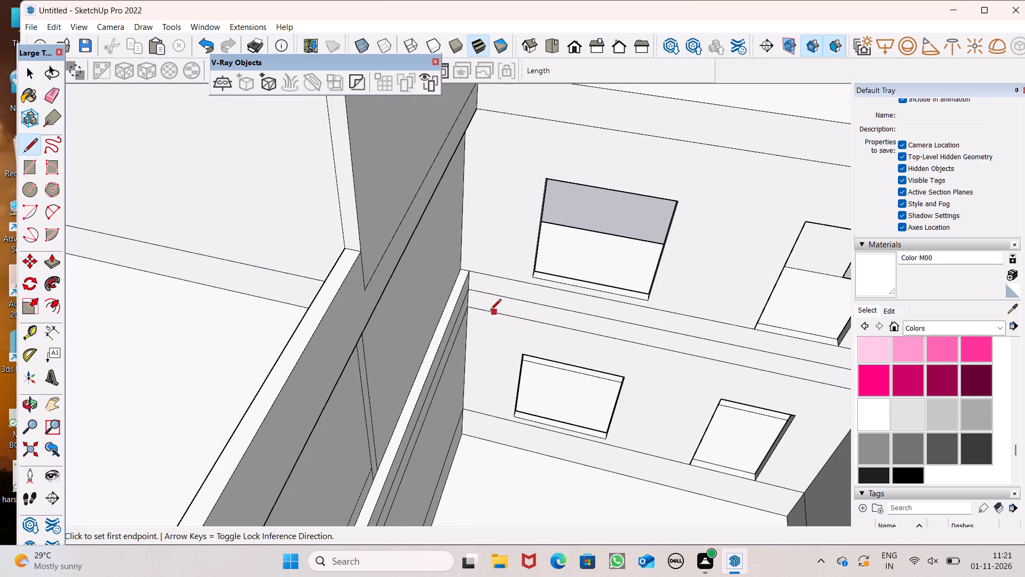
drag(467, 274, 475, 274)
click(506, 274)
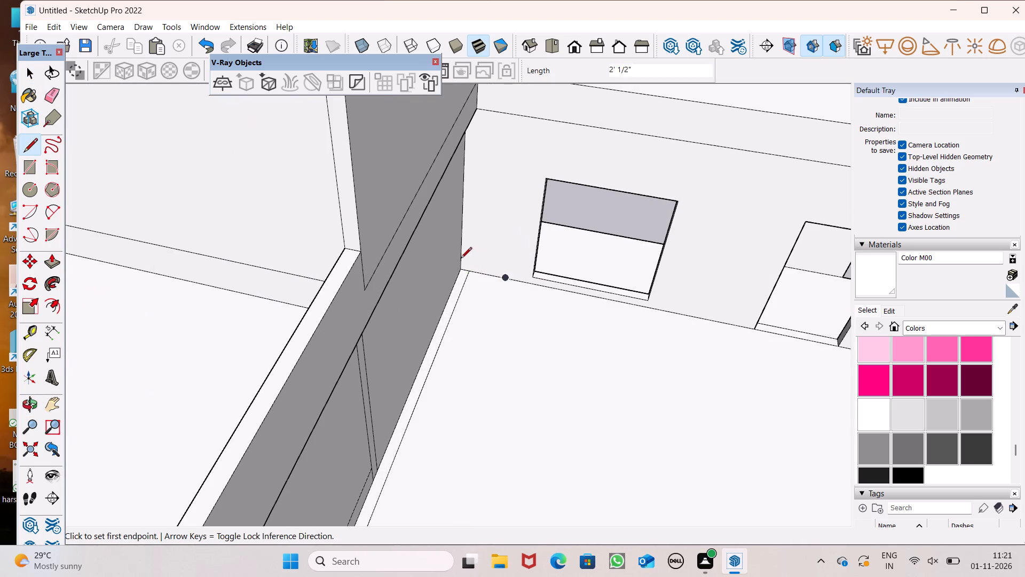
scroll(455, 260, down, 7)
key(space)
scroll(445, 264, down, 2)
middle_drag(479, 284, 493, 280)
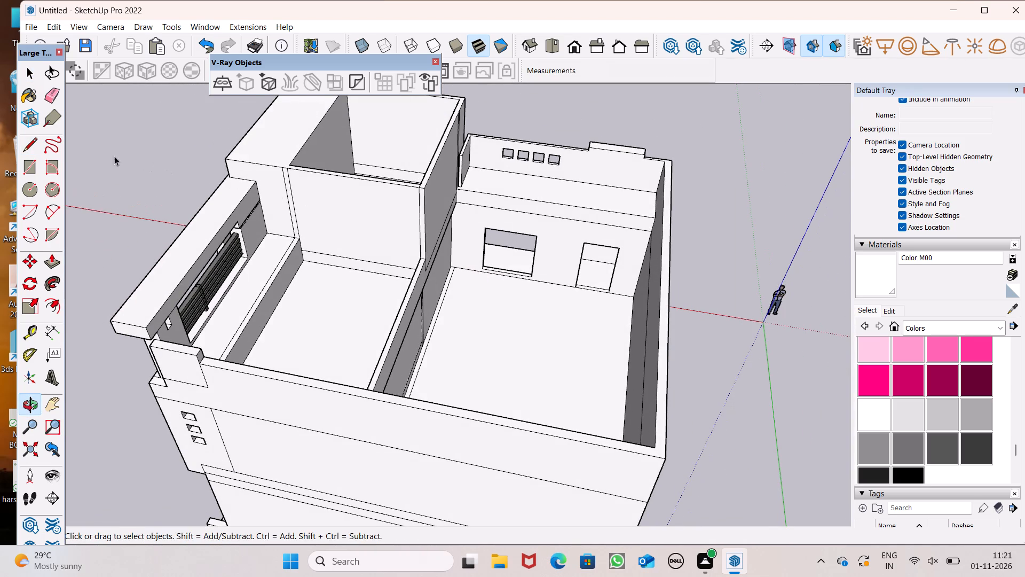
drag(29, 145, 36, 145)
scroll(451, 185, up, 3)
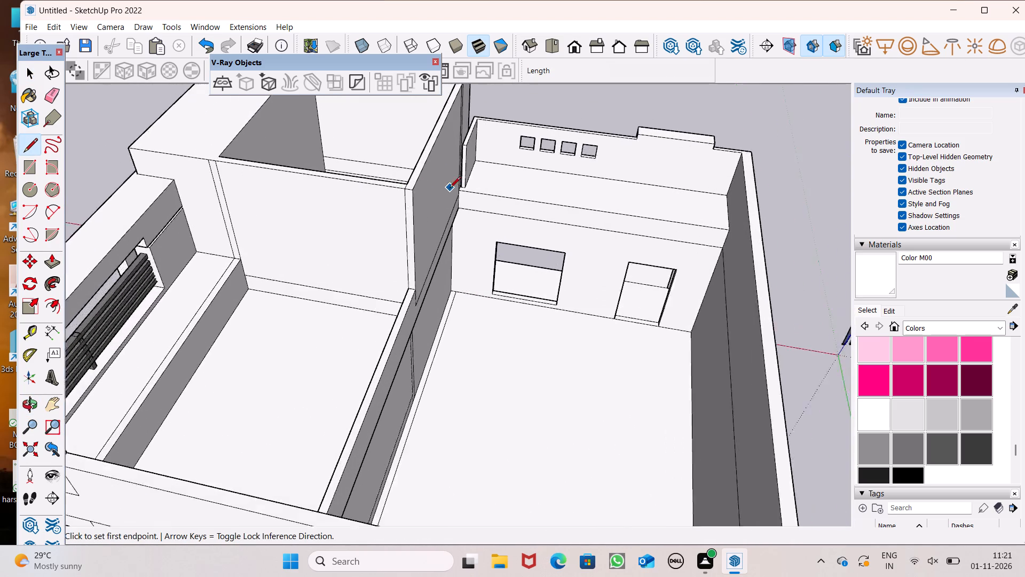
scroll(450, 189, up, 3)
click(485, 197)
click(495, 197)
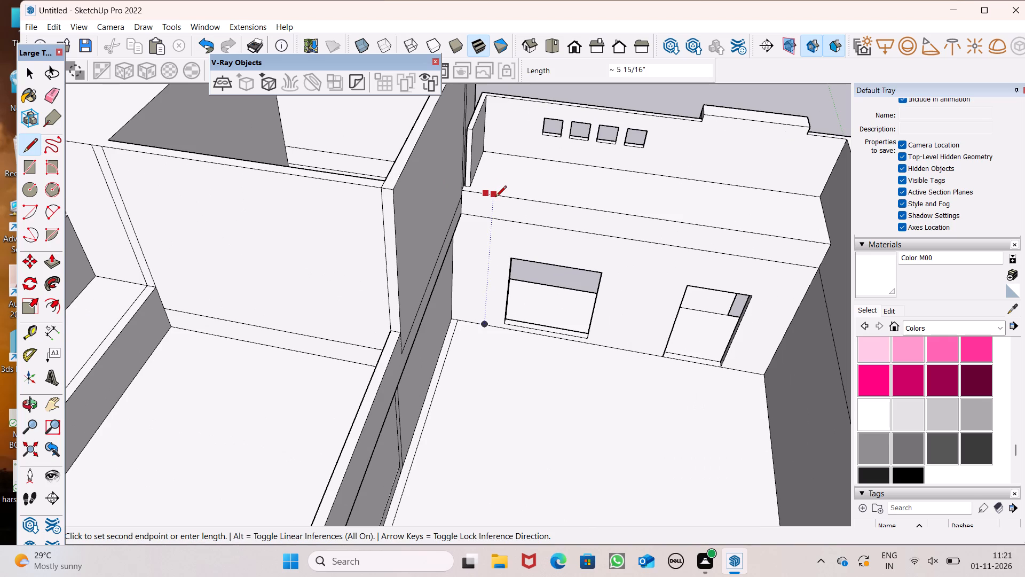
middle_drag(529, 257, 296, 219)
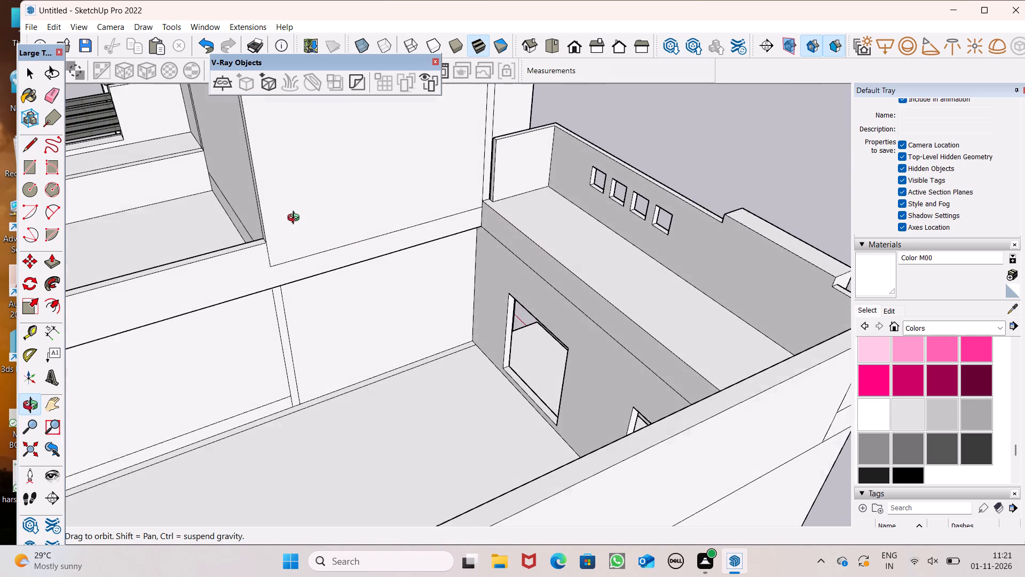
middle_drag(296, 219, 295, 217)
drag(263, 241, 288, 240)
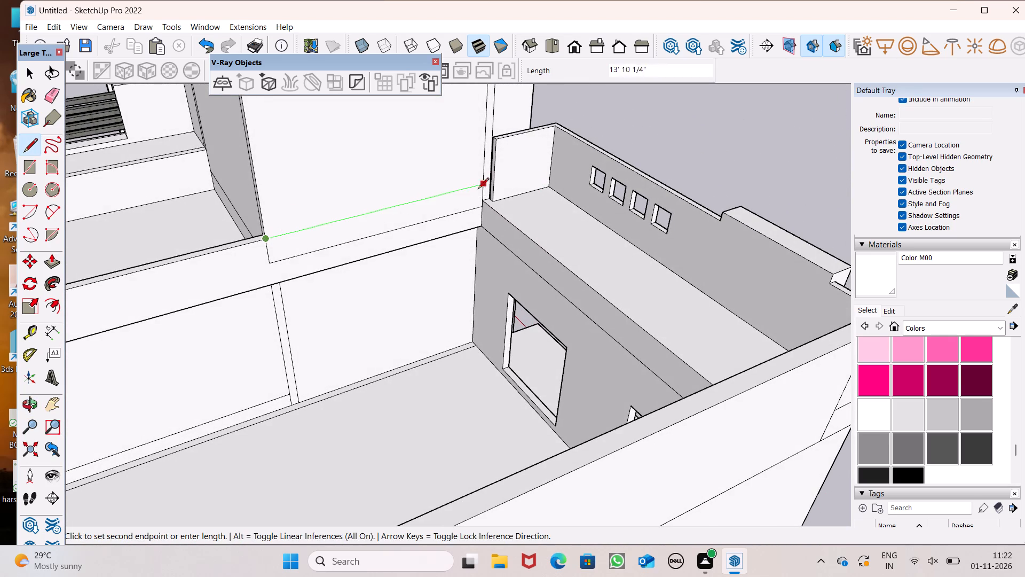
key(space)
Erase the stray horizontal line and its short corner line on the tall room's outer wall, beside the roof partition.
middle_drag(345, 263, 366, 228)
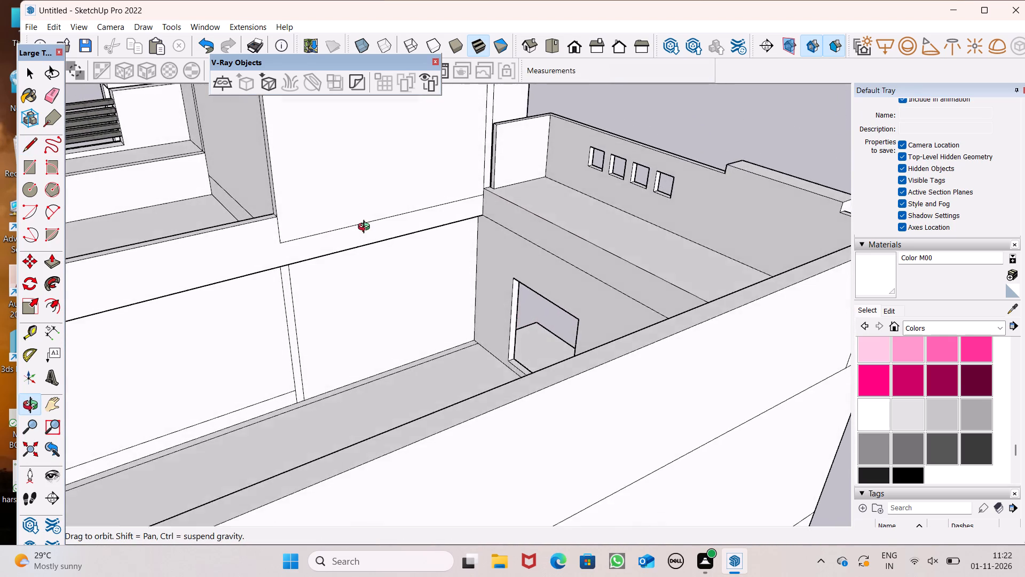
middle_drag(366, 228, 366, 228)
scroll(327, 218, up, 1)
click(56, 92)
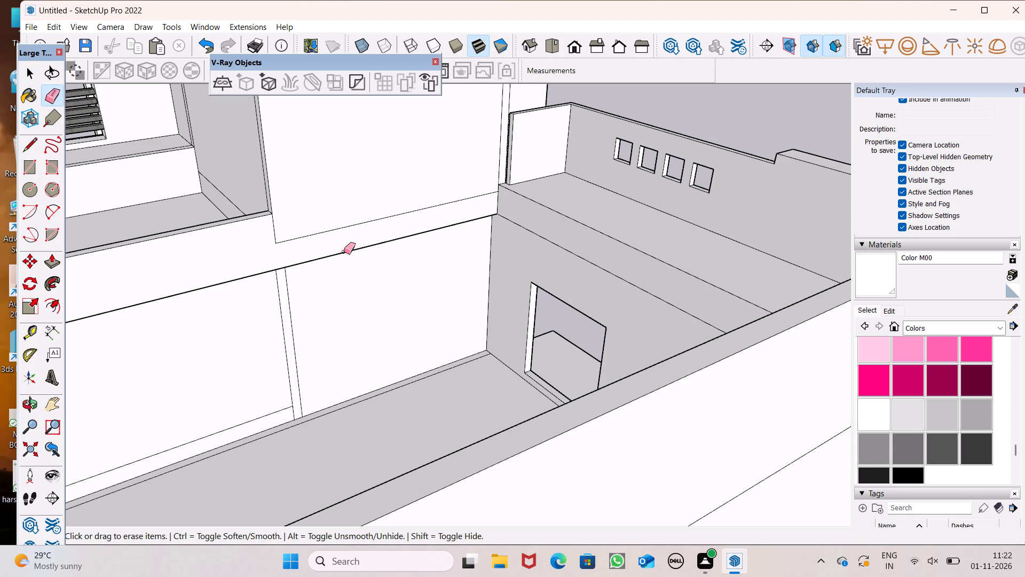
drag(271, 235, 308, 232)
Erase the paired vertical lines and the horizontal line just above the floor on the partition wall.
scroll(437, 237, down, 2)
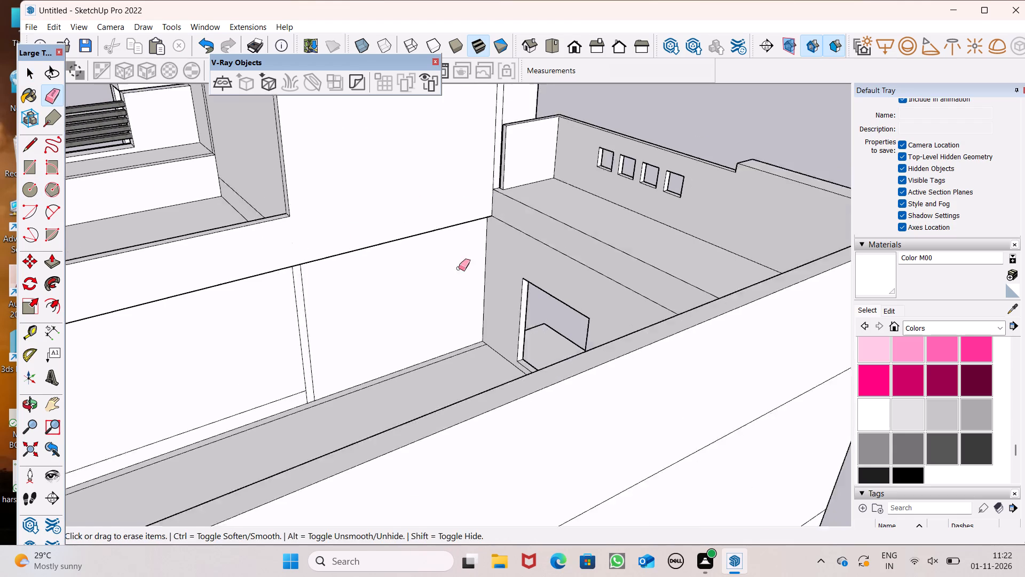
scroll(459, 268, down, 5)
middle_drag(545, 280, 29, 474)
scroll(9, 494, up, 1)
middle_drag(711, 300, 479, 308)
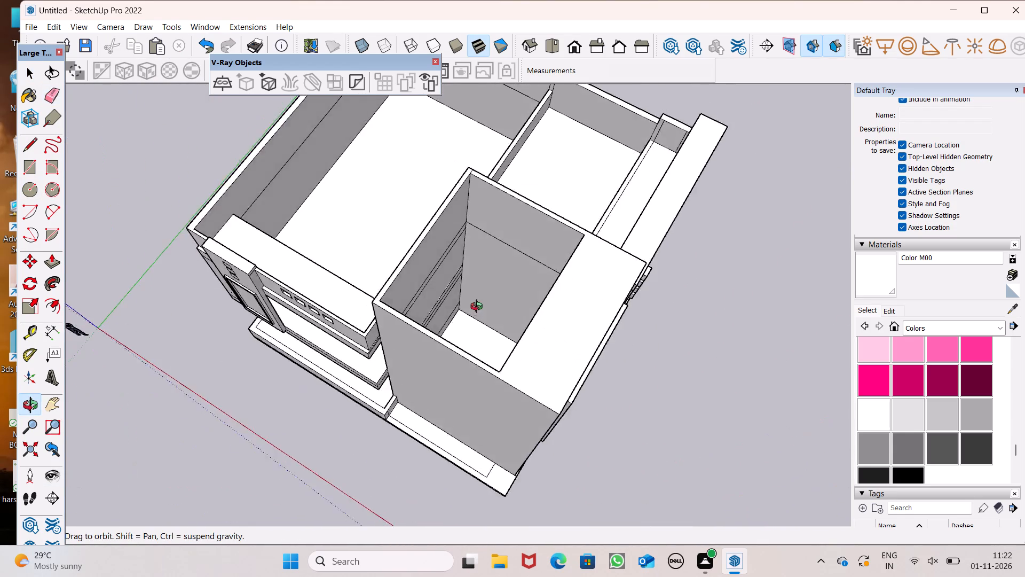
middle_drag(479, 308, 1024, 184)
middle_drag(311, 269, 422, 295)
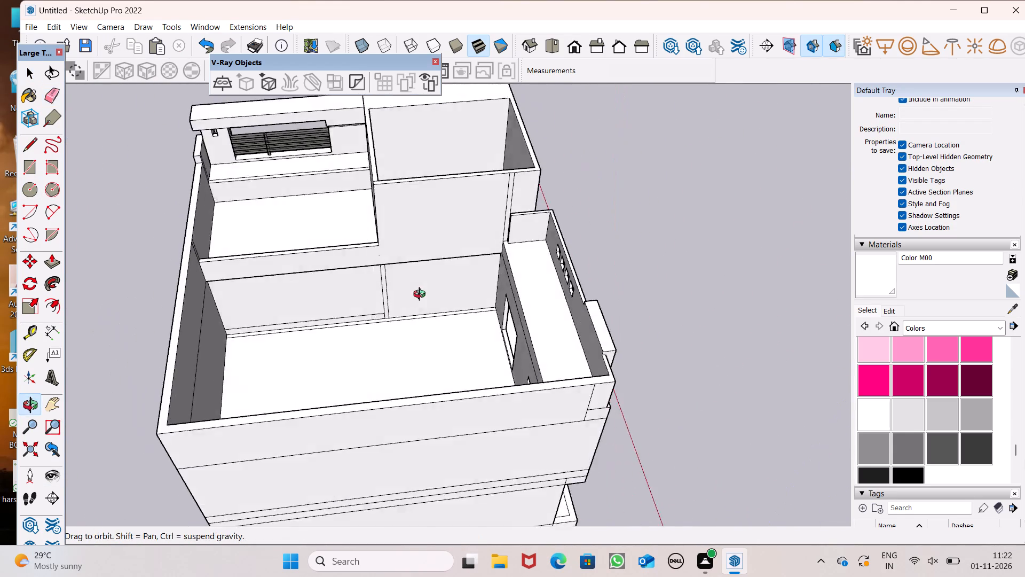
middle_drag(422, 295, 422, 291)
scroll(422, 292, up, 12)
middle_drag(445, 305, 433, 296)
drag(380, 288, 400, 288)
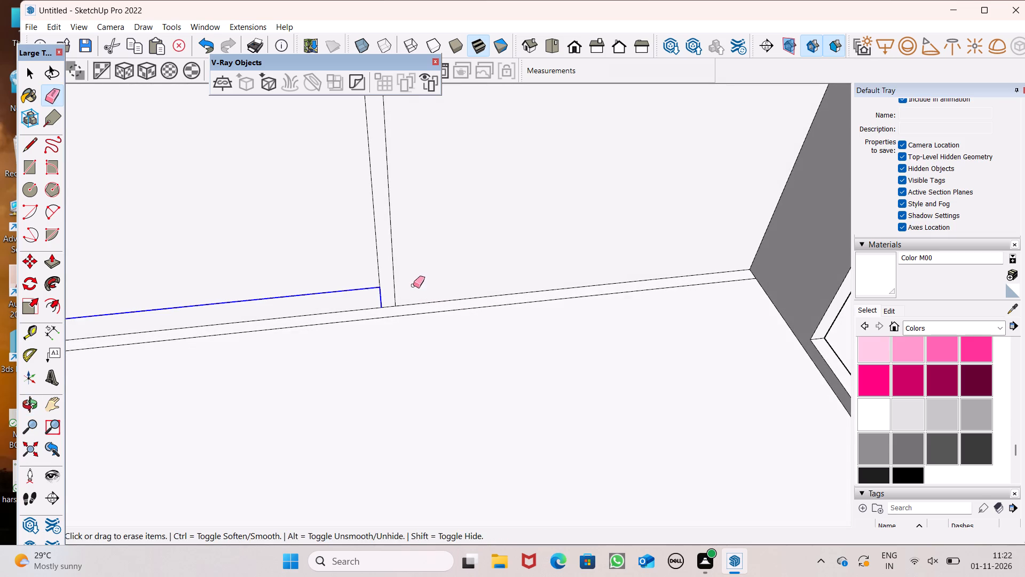
drag(382, 278, 364, 265)
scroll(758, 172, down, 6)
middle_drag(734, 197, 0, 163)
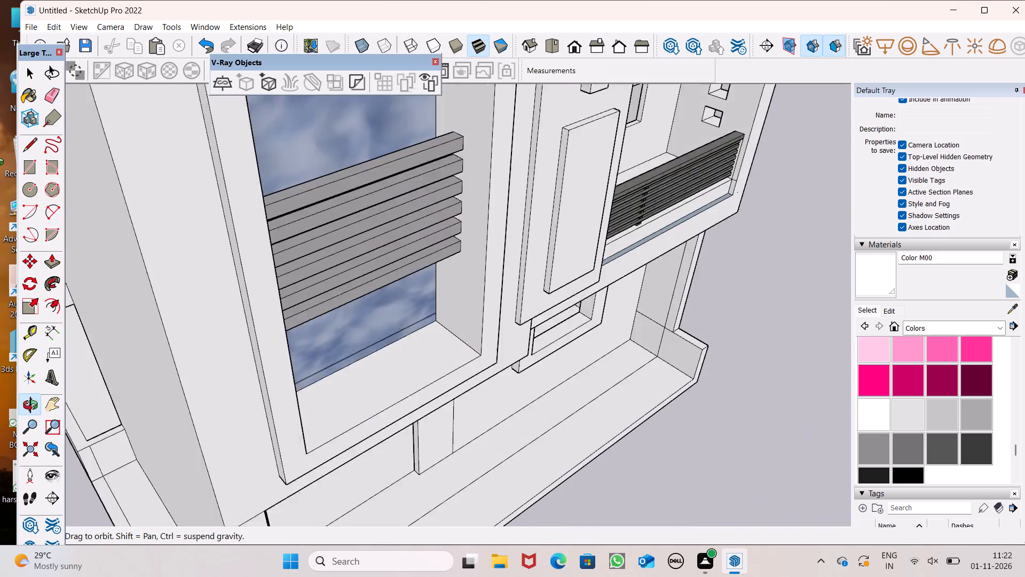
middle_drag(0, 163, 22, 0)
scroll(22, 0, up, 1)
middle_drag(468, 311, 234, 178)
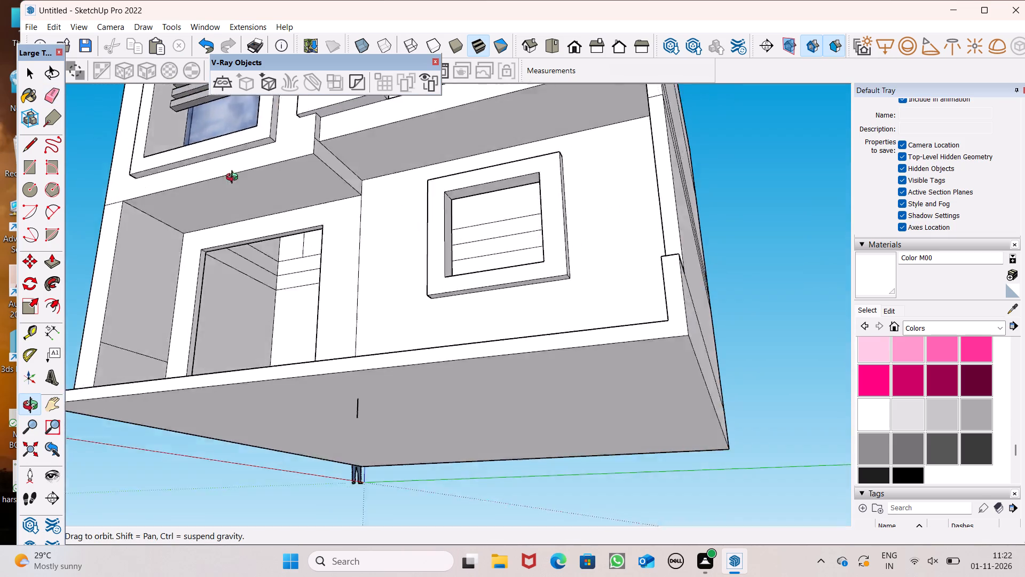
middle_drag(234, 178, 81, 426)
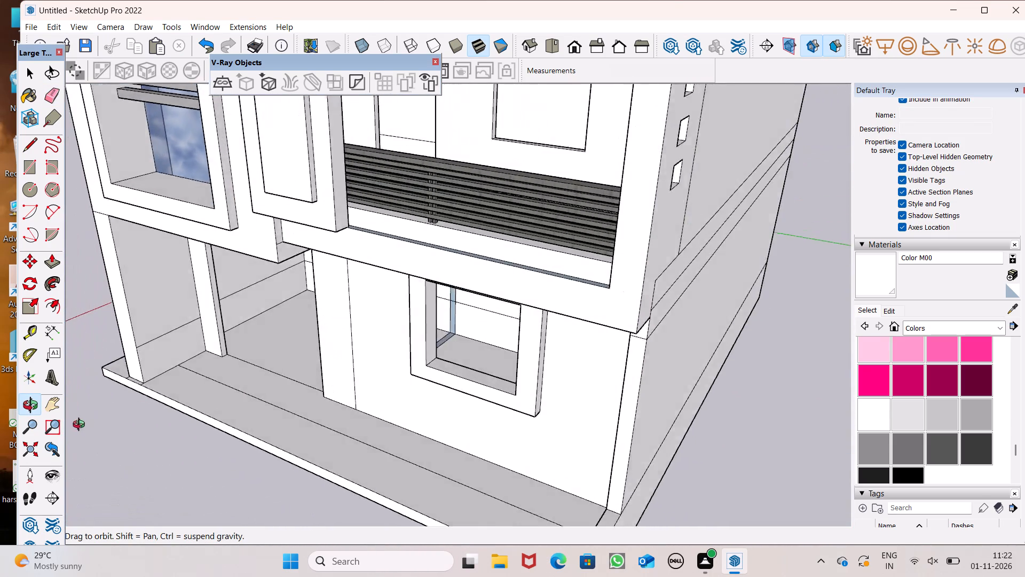
Examine the house's front facade, balconies and roof from below and above.
middle_drag(81, 426, 118, 381)
scroll(633, 175, down, 12)
scroll(585, 72, up, 7)
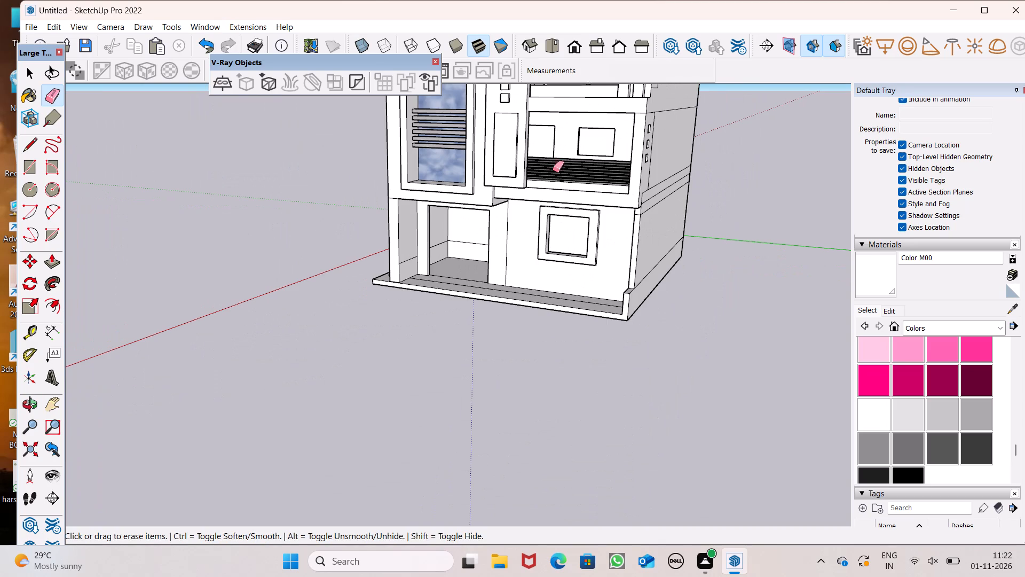
scroll(544, 301, down, 5)
scroll(535, 138, up, 8)
middle_drag(564, 316, 565, 127)
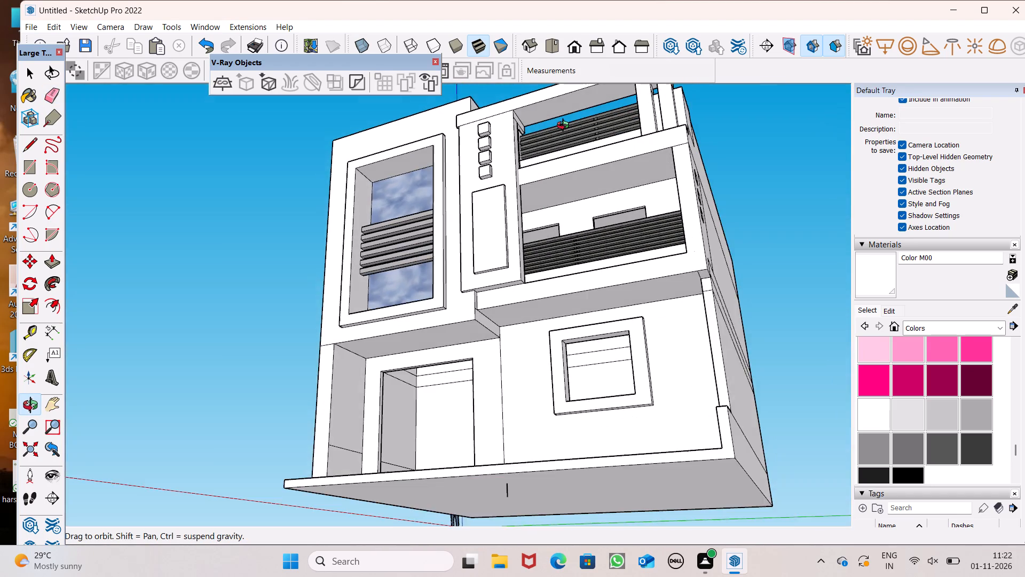
middle_drag(565, 127, 508, 380)
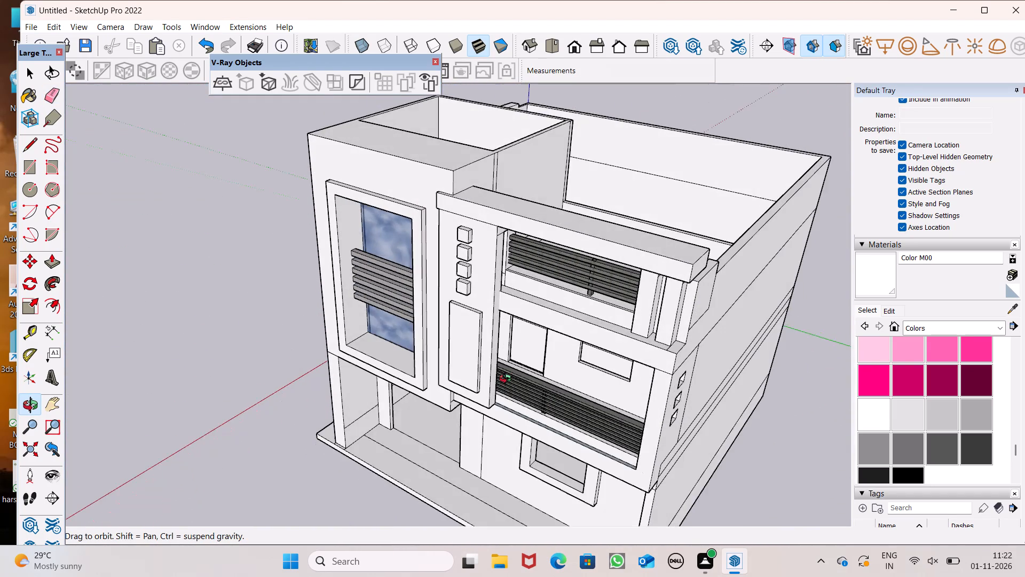
middle_drag(508, 380, 566, 337)
middle_drag(572, 349, 600, 480)
scroll(637, 249, down, 5)
Erase the leftover strip's paired vertical edges on the tall room's inner wall, from its horizontal bands down to the floor.
middle_drag(367, 260, 722, 402)
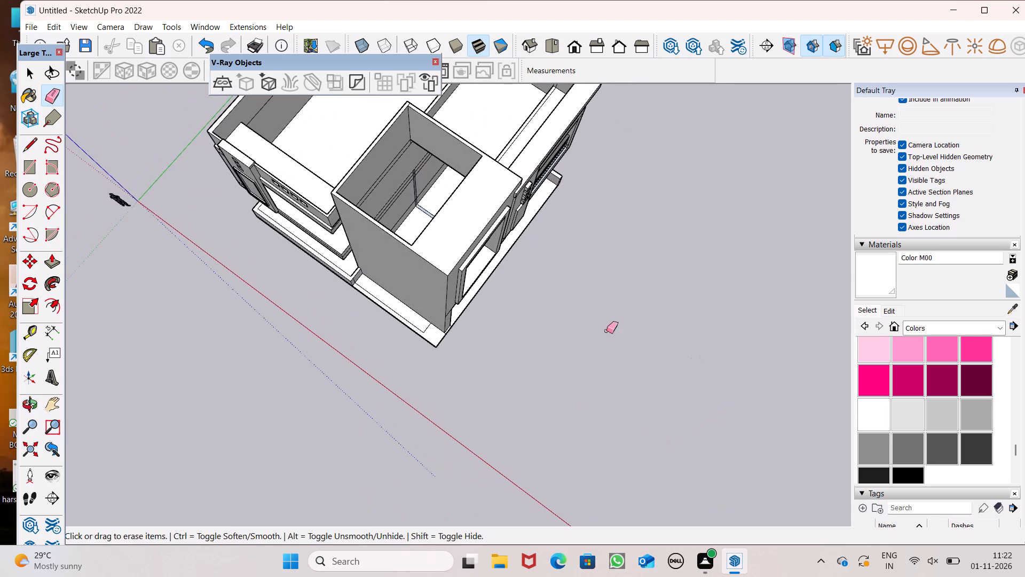
scroll(406, 198, up, 14)
drag(412, 206, 415, 189)
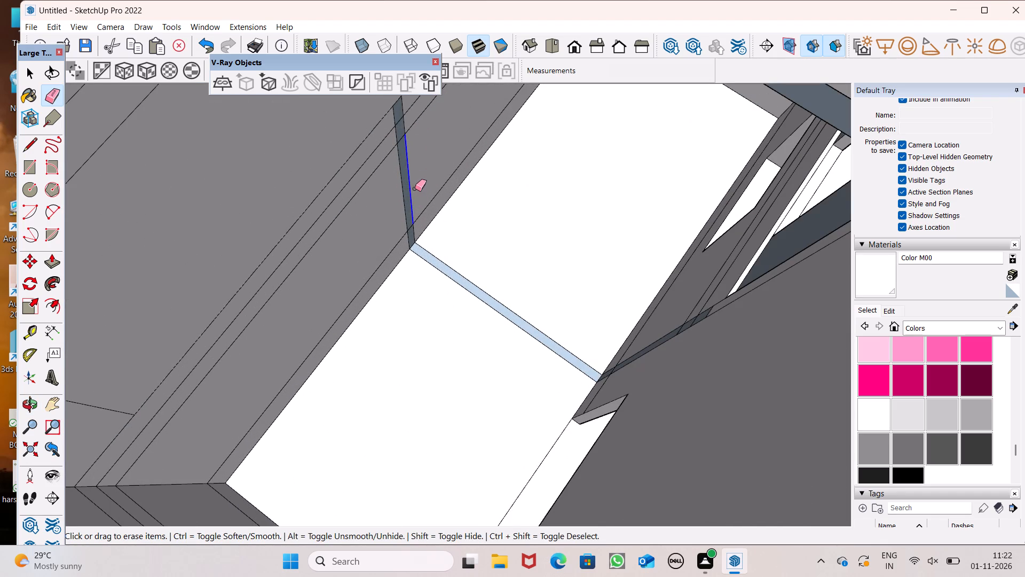
drag(415, 189, 397, 212)
drag(474, 294, 479, 269)
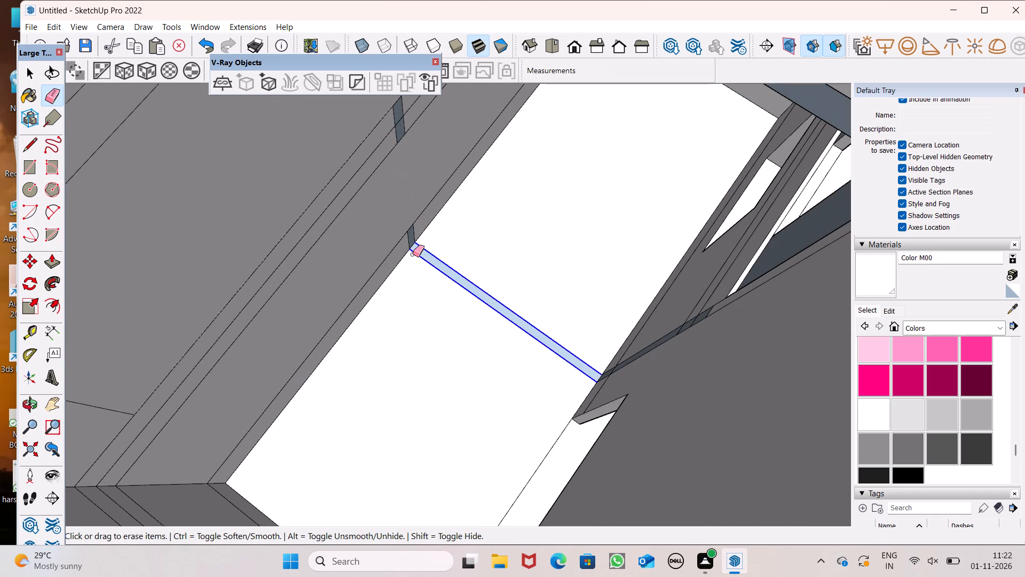
key(ctrl+z)
scroll(414, 243, up, 6)
drag(417, 230, 418, 229)
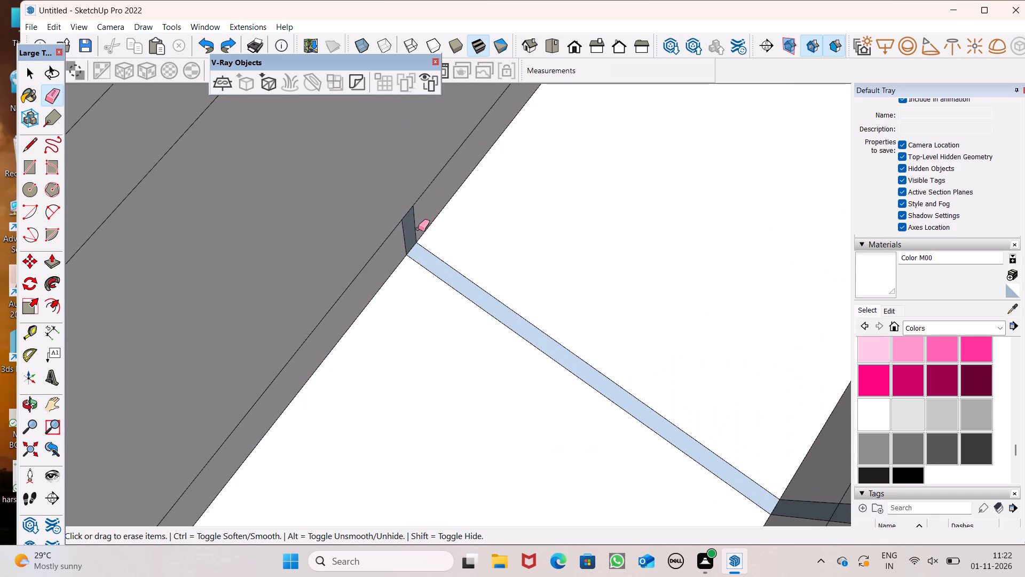
drag(418, 229, 407, 237)
click(406, 241)
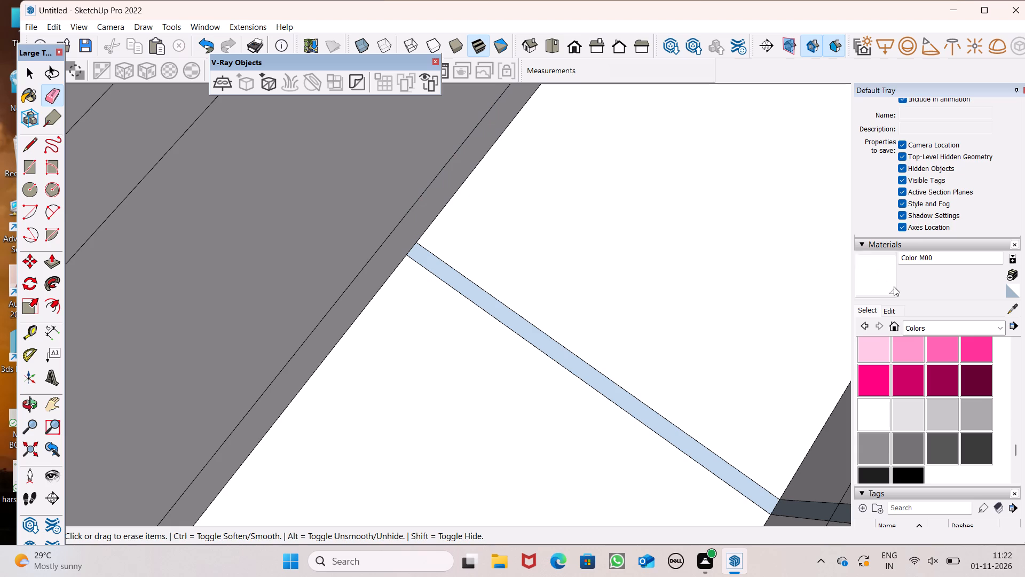
Erase the strip's two parallel lines across the tall room's floor, merging it into one face.
drag(543, 363, 547, 357)
drag(638, 351, 636, 358)
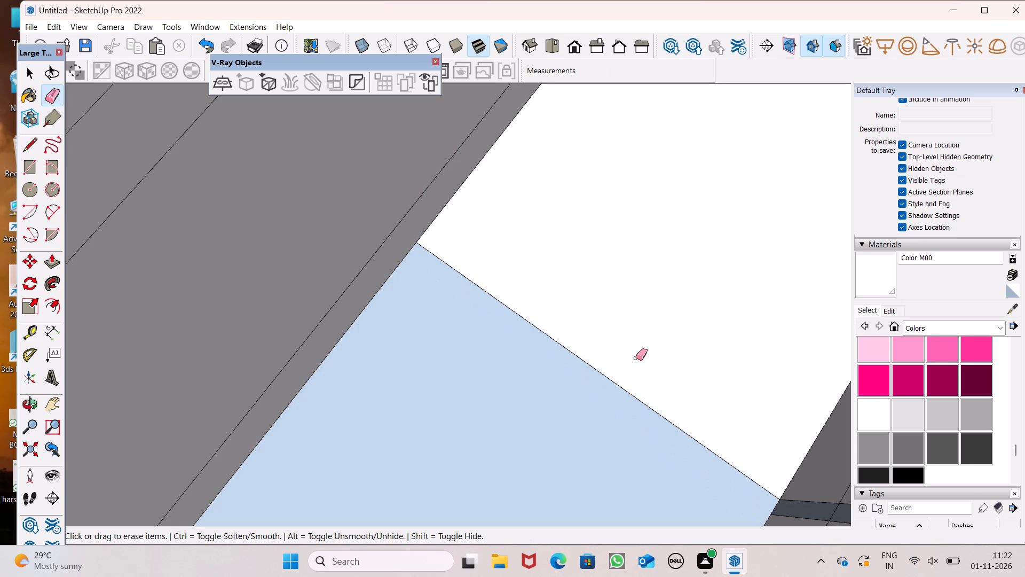
drag(636, 358, 620, 377)
Paint the tall room's merged floor and the leftover blue-grey strip patches on its inner wall with Color M00.
click(881, 278)
click(560, 337)
scroll(512, 185, down, 7)
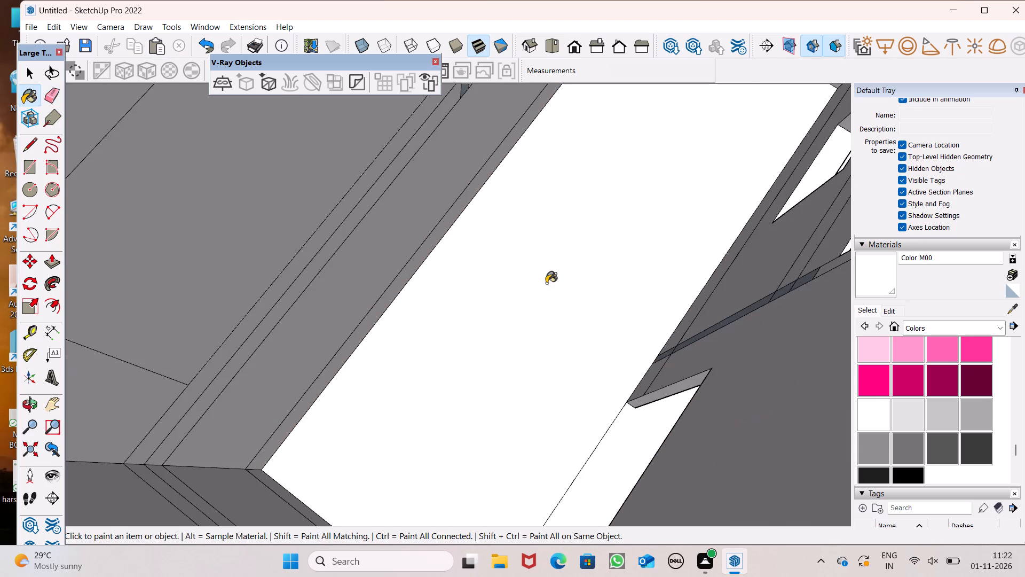
middle_drag(549, 280, 548, 259)
scroll(513, 329, down, 6)
scroll(492, 186, up, 14)
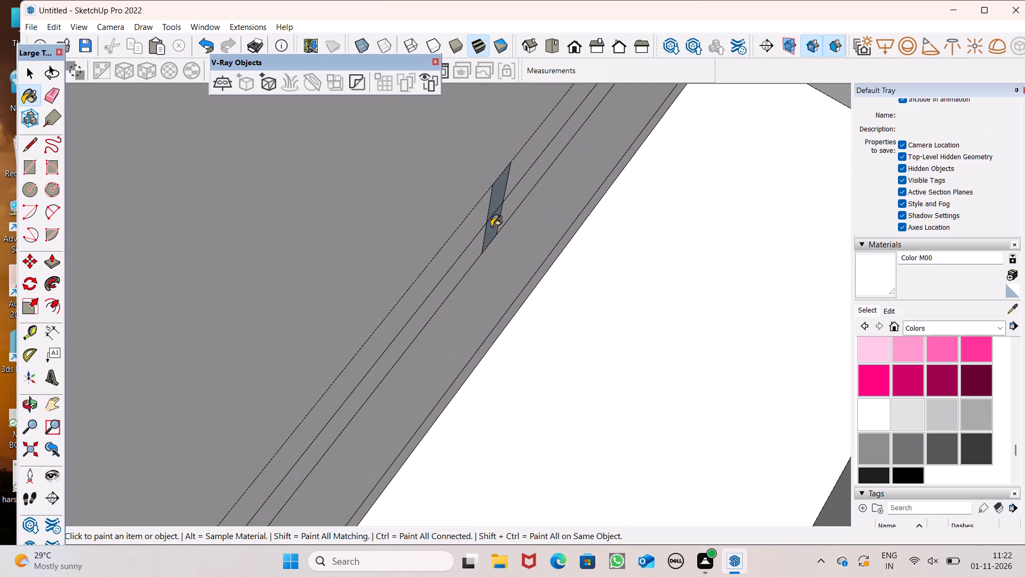
scroll(491, 227, up, 9)
click(512, 167)
click(512, 237)
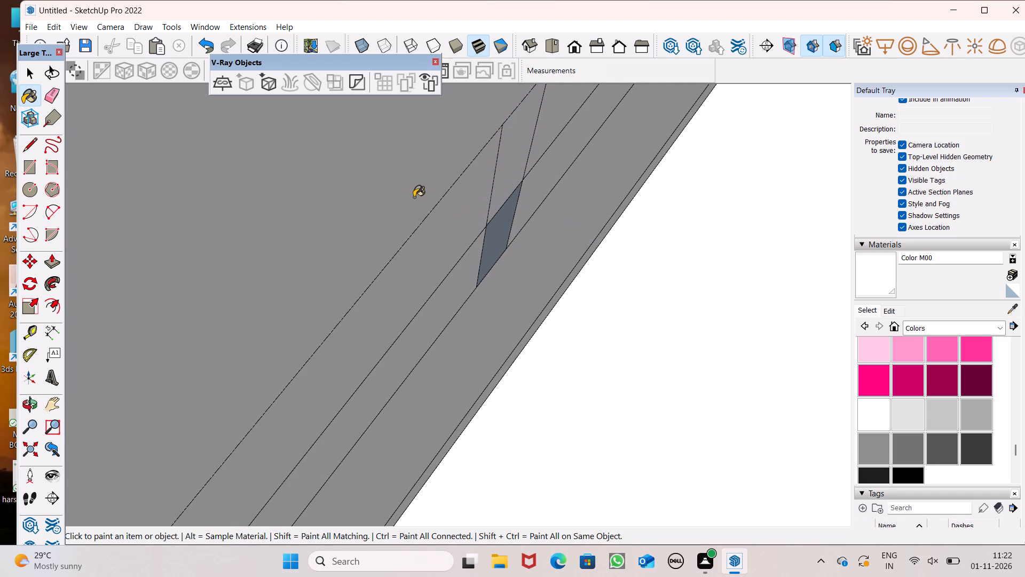
click(495, 243)
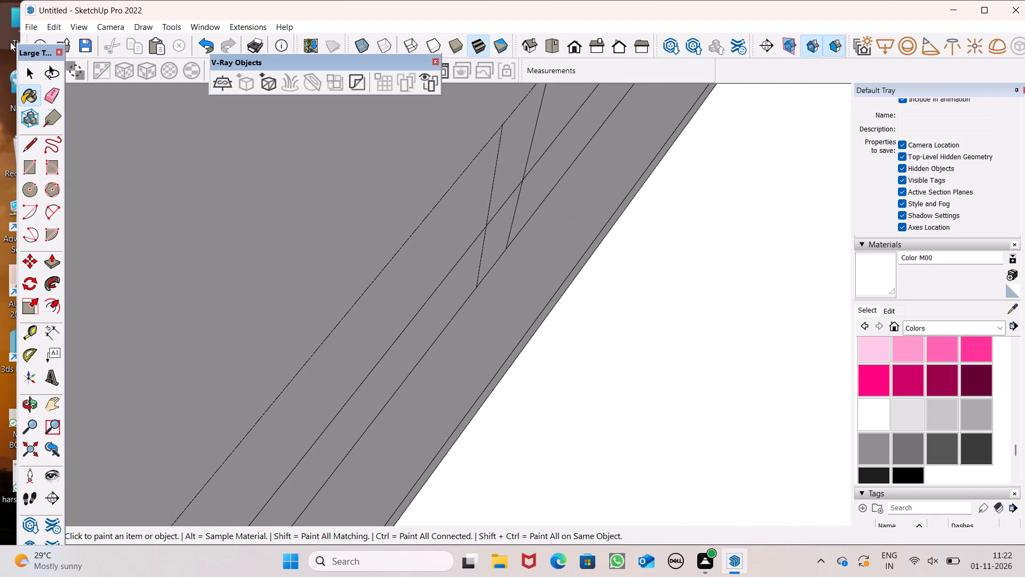
Erase the strip's remaining paired edges between the horizontal bands on the tall room's inner wall.
click(46, 95)
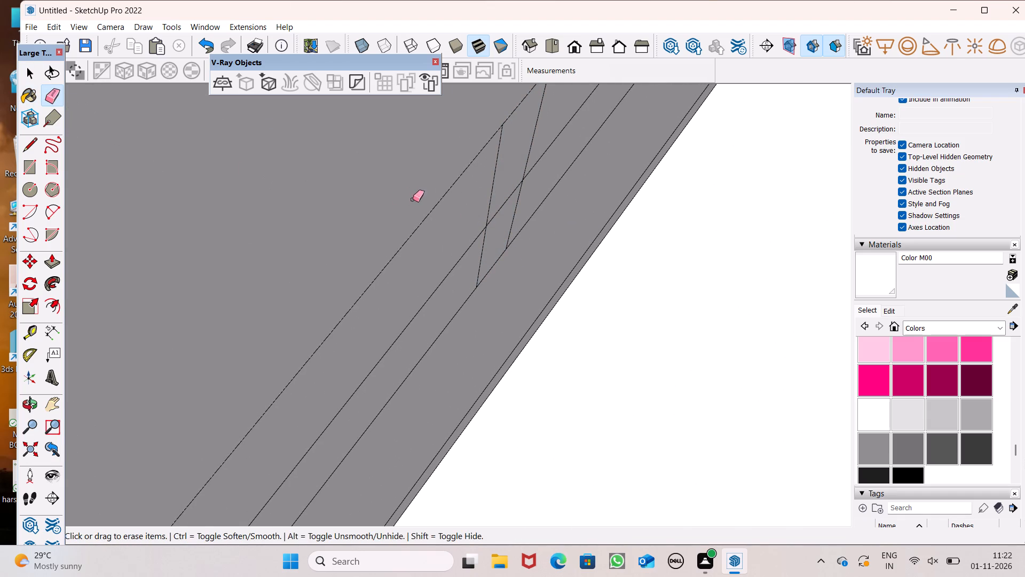
drag(489, 183, 537, 130)
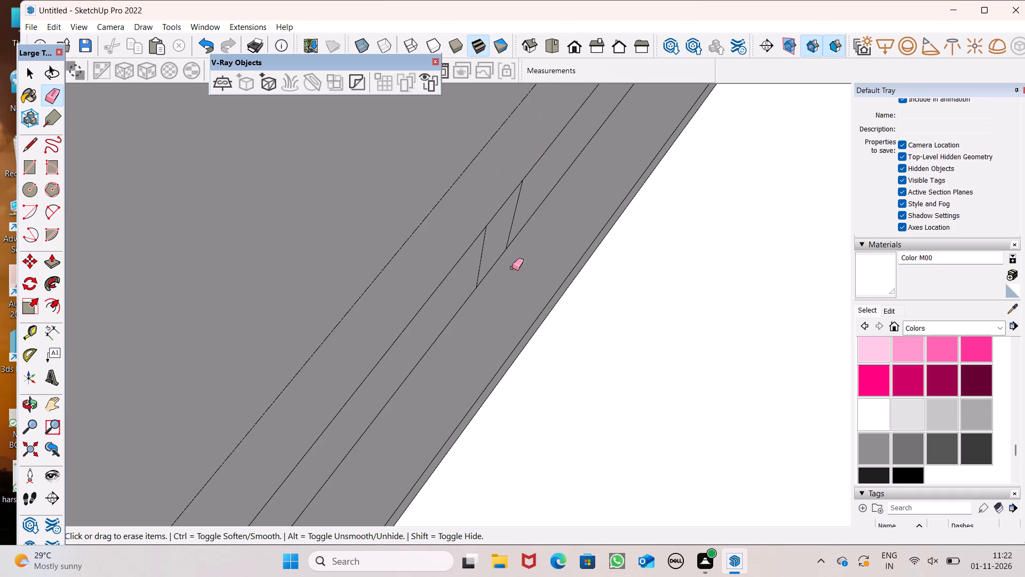
drag(478, 271, 515, 227)
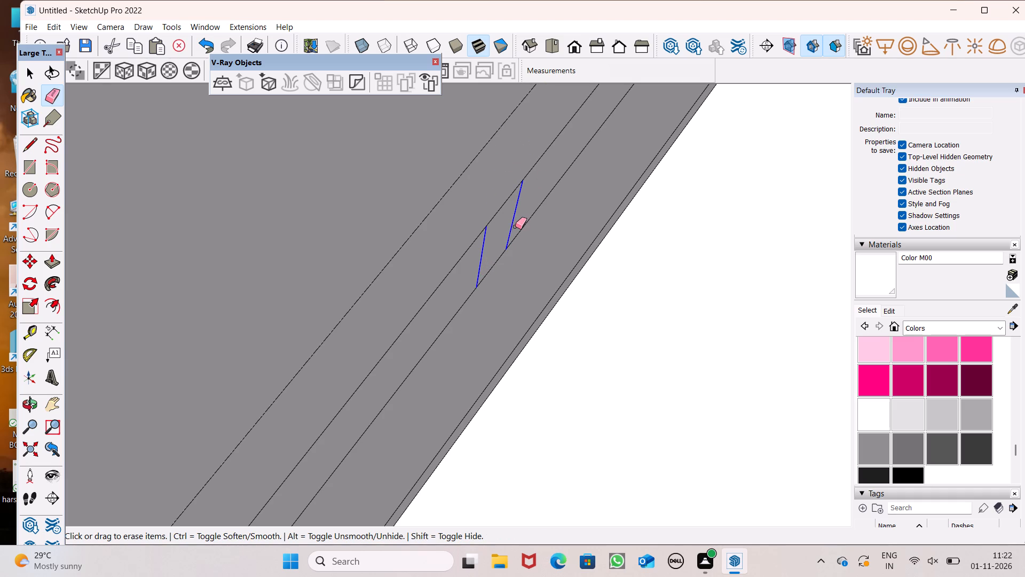
key(space)
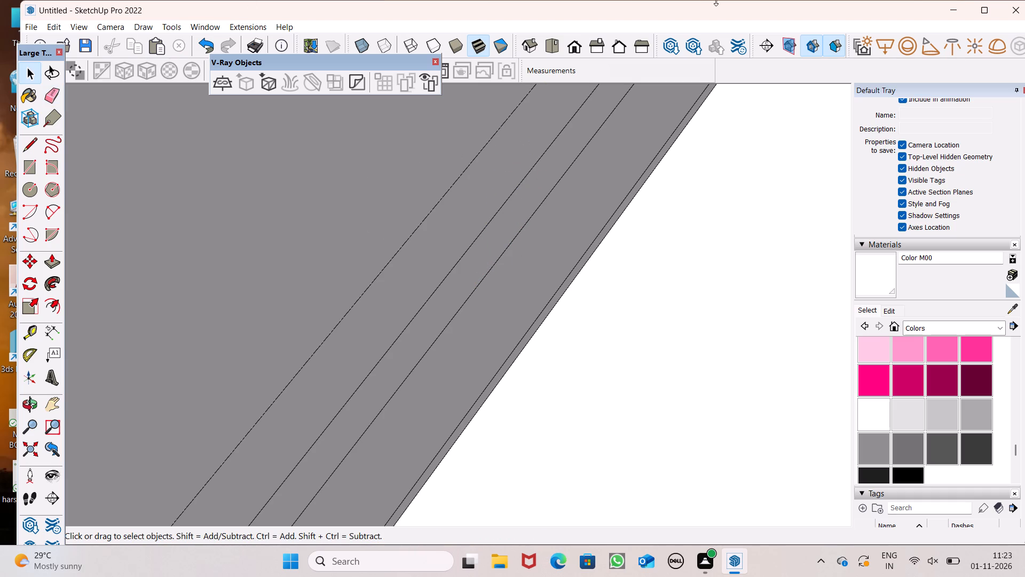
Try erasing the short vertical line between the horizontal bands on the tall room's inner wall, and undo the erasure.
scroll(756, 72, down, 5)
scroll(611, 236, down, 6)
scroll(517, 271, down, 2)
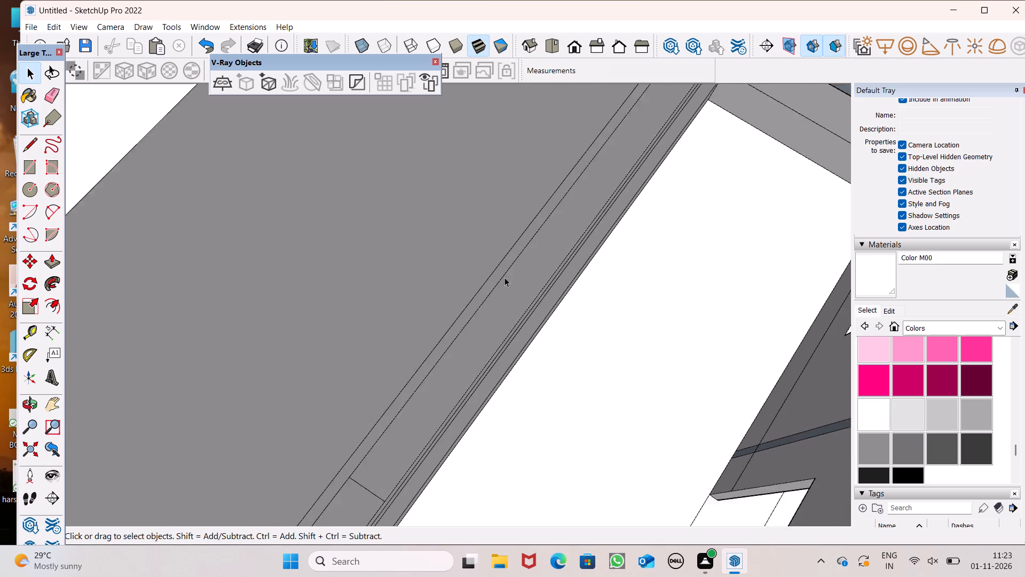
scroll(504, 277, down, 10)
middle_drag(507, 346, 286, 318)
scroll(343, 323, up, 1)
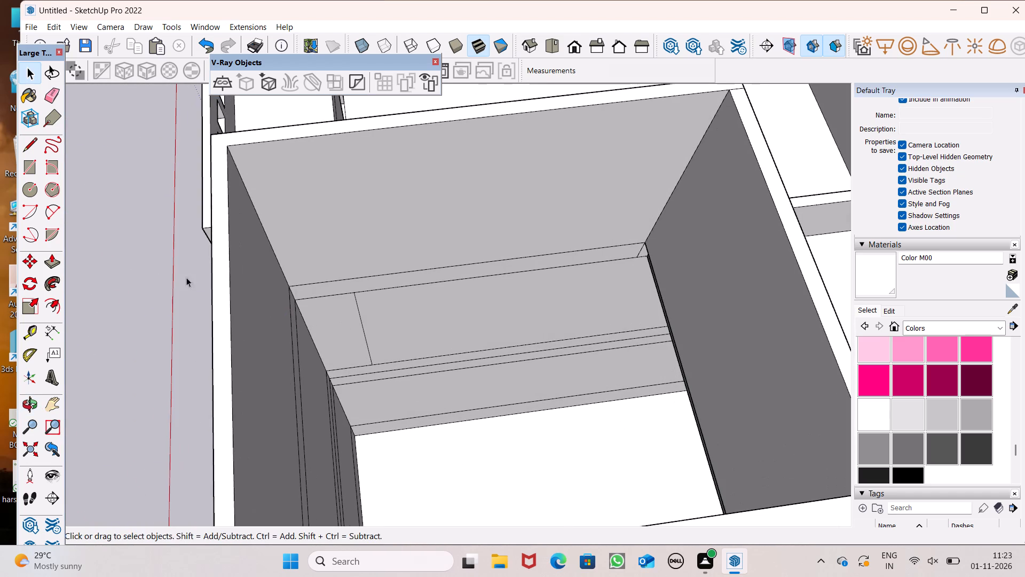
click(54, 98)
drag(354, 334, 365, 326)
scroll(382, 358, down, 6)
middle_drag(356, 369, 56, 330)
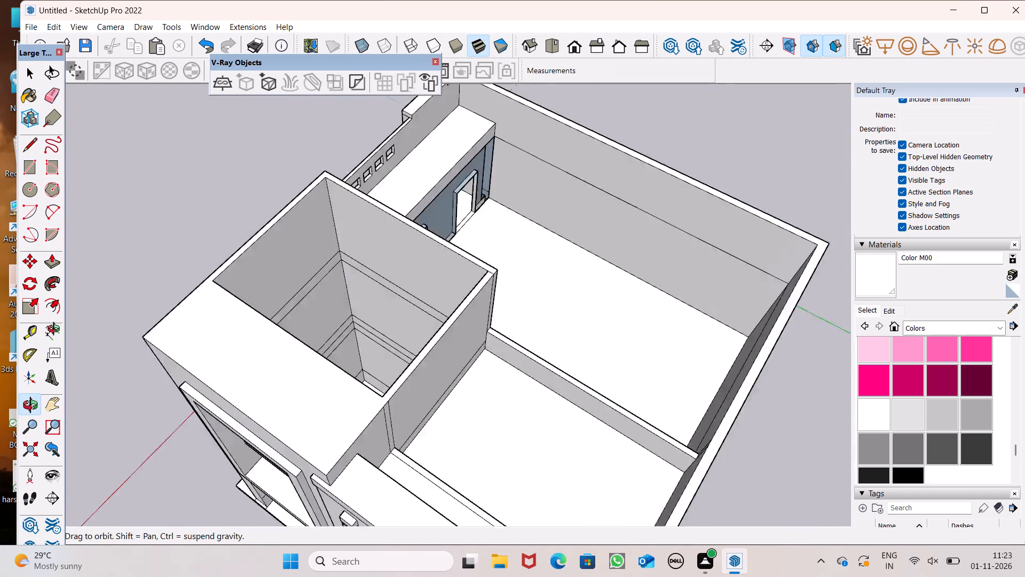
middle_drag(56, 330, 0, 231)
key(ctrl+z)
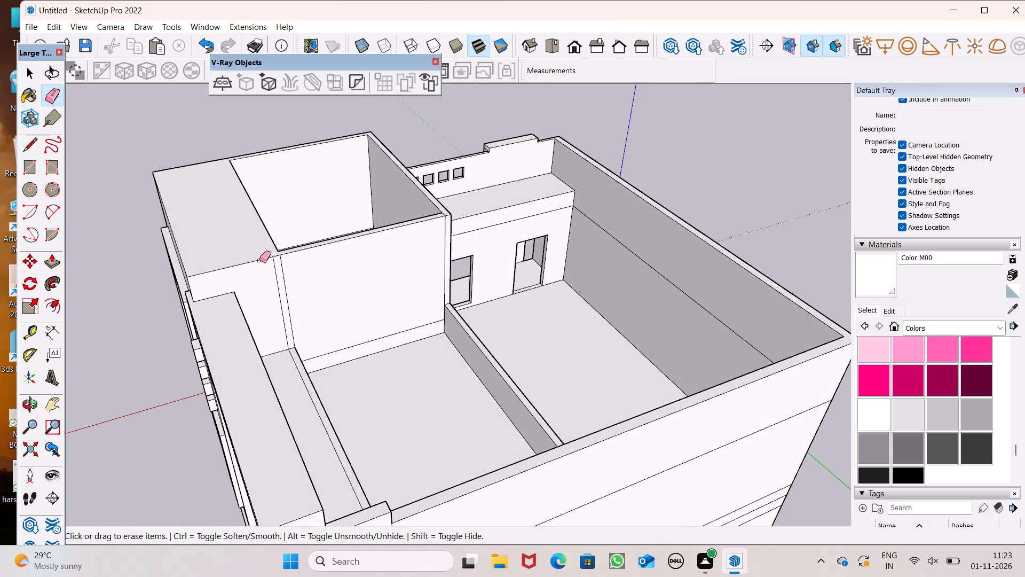
Draw a line about 33' 5/16" long across the partition wall's face, from the porch slab's corner to the opposite side wall.
middle_drag(373, 229, 26, 216)
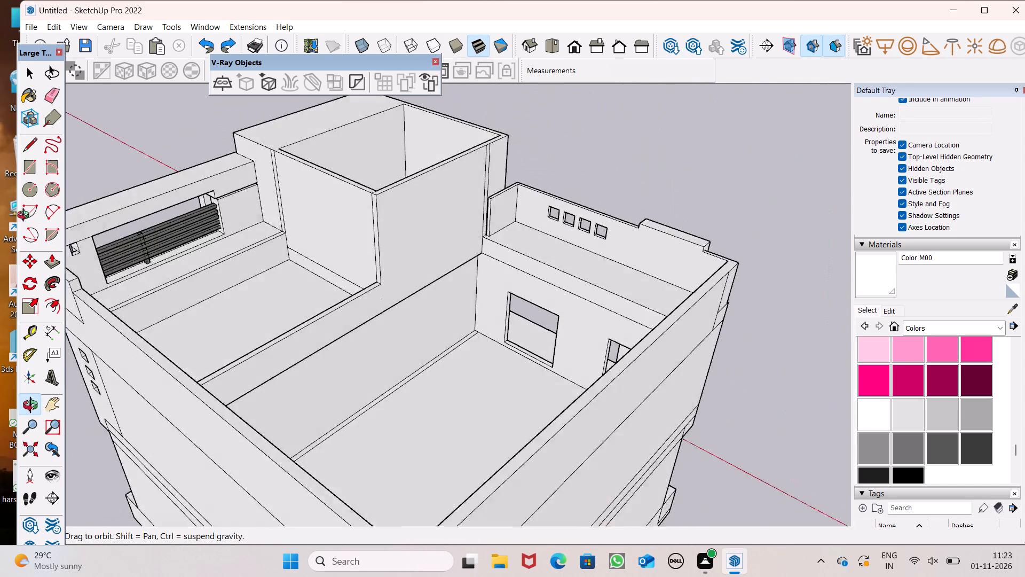
middle_drag(26, 216, 0, 209)
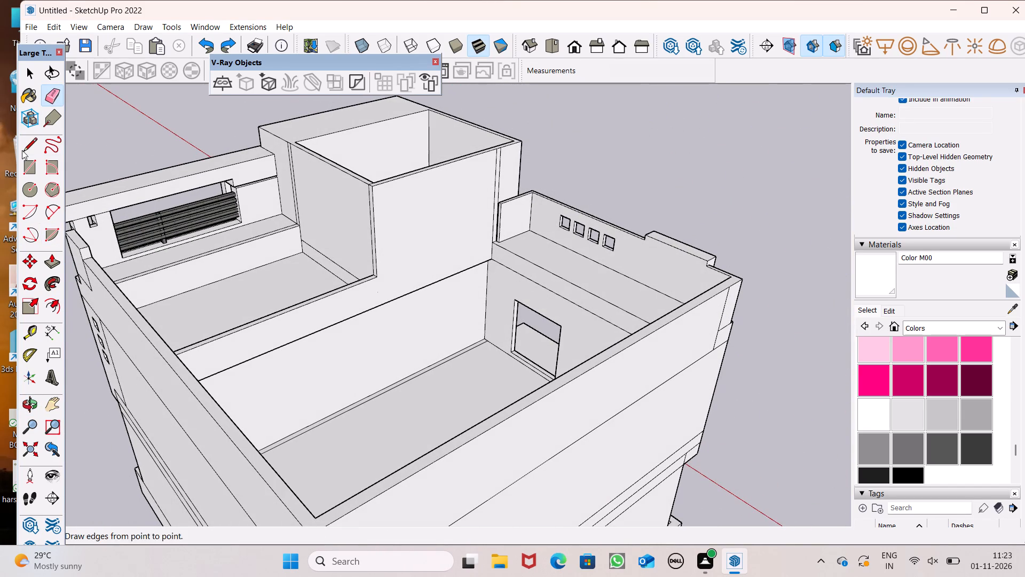
drag(29, 150, 36, 149)
middle_drag(290, 221, 304, 215)
scroll(362, 225, up, 1)
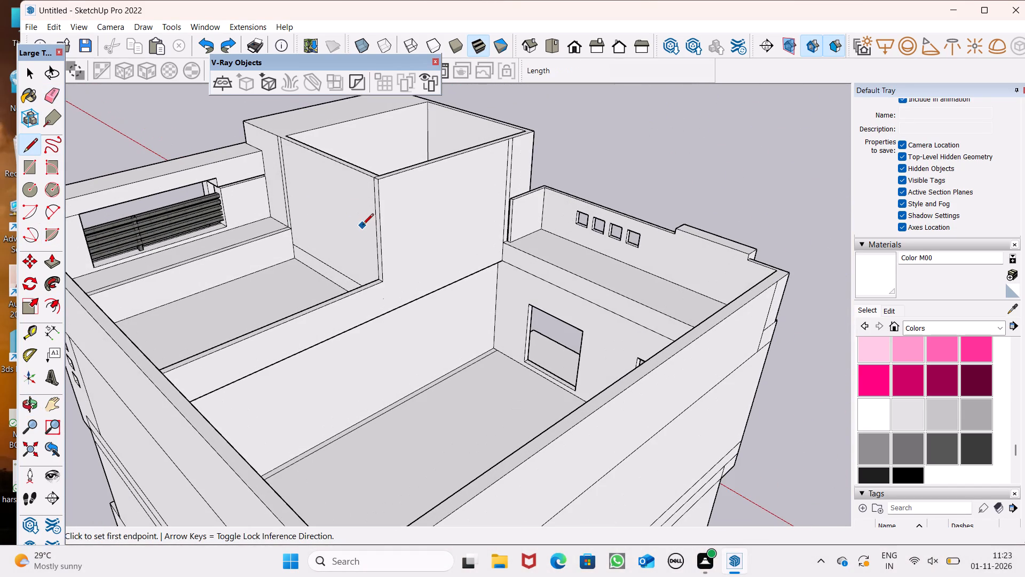
middle_drag(427, 238, 282, 229)
scroll(282, 229, up, 1)
scroll(452, 261, up, 5)
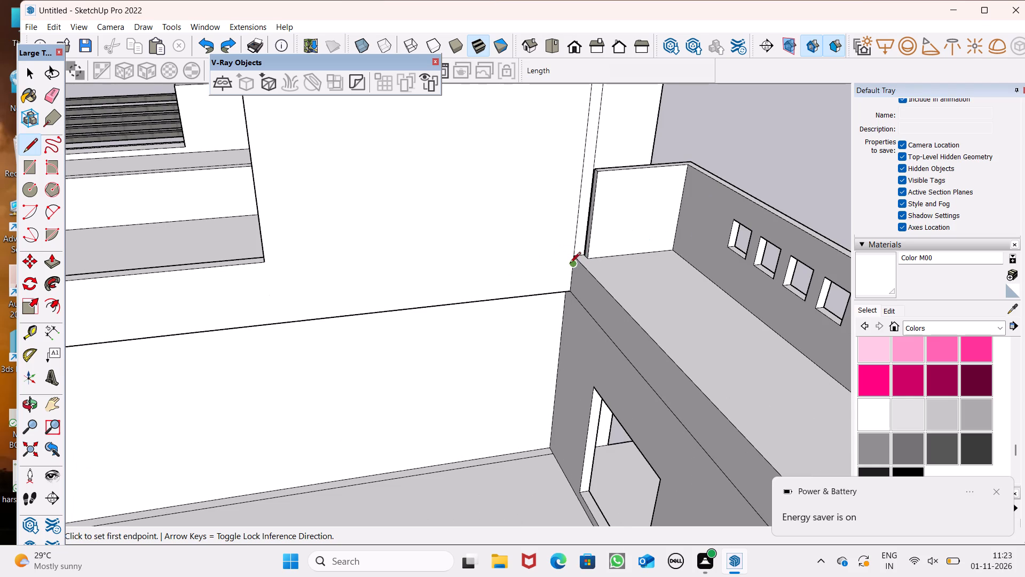
drag(571, 258, 561, 258)
scroll(479, 228, down, 7)
middle_drag(481, 235, 466, 245)
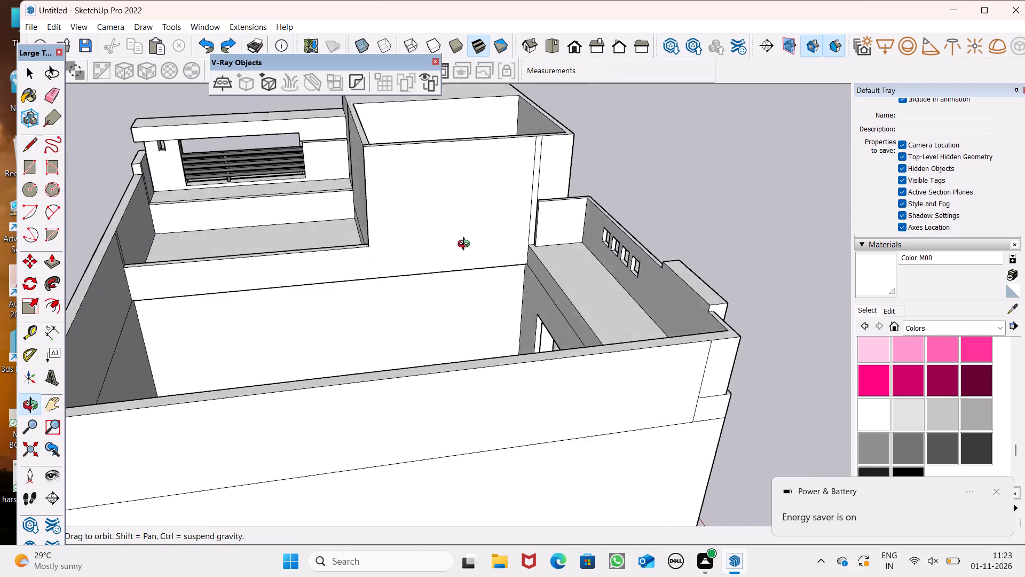
middle_drag(466, 245, 352, 236)
scroll(165, 235, up, 5)
click(144, 230)
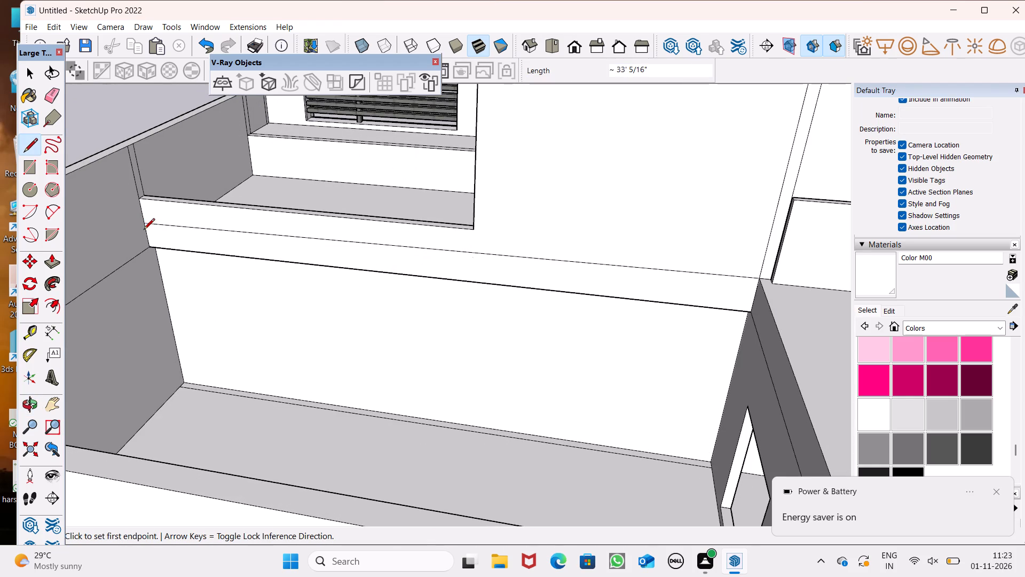
Continue the line about 22' 1/16" along the adjoining side wall to its far corner, above the existing horizontal line.
scroll(204, 168, down, 6)
middle_drag(186, 198, 0, 192)
scroll(190, 117, up, 6)
scroll(364, 181, up, 1)
middle_drag(364, 182, 288, 194)
scroll(291, 204, up, 1)
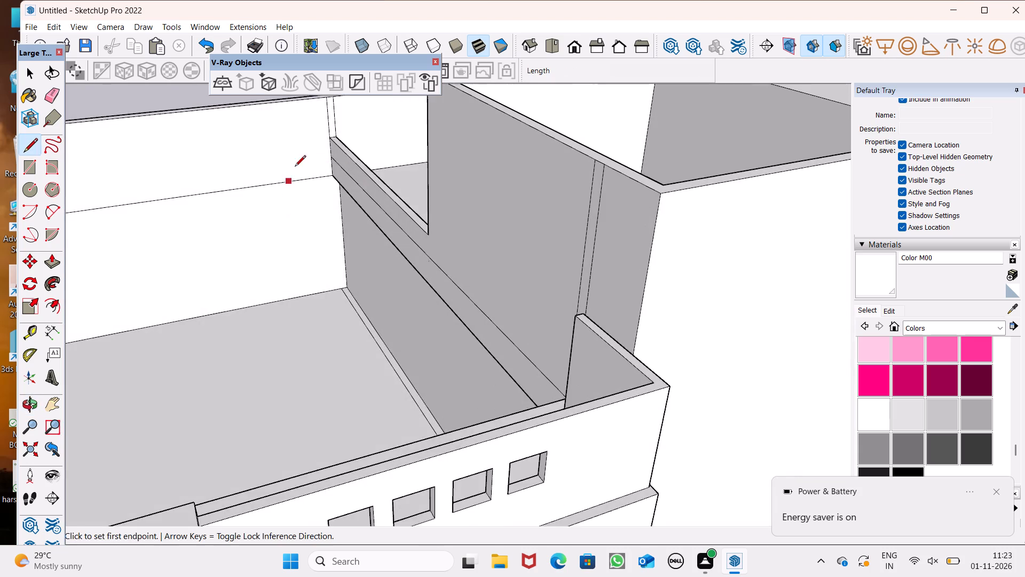
scroll(461, 221, down, 6)
middle_drag(452, 218, 428, 231)
scroll(414, 214, up, 1)
scroll(199, 101, up, 6)
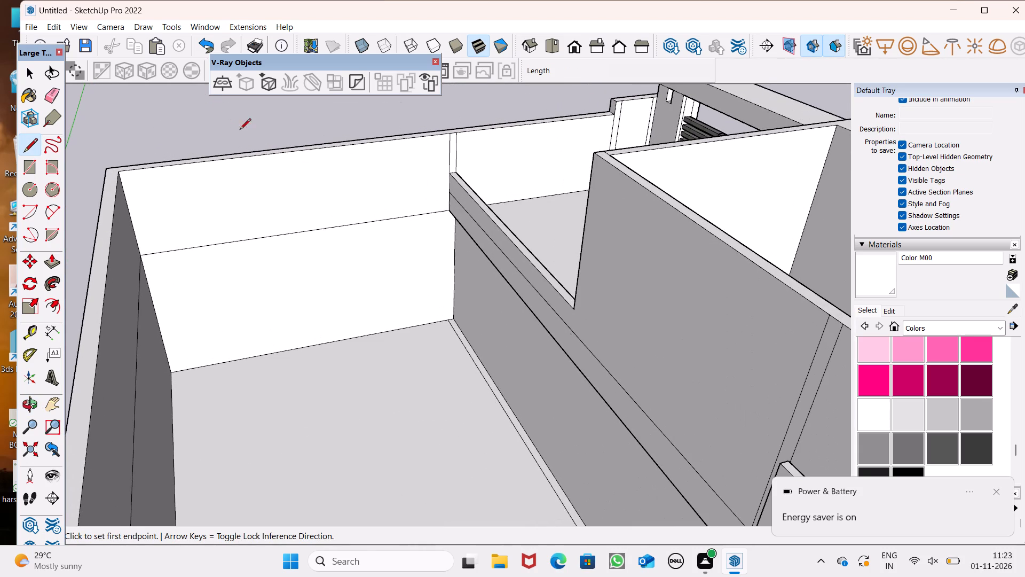
click(447, 193)
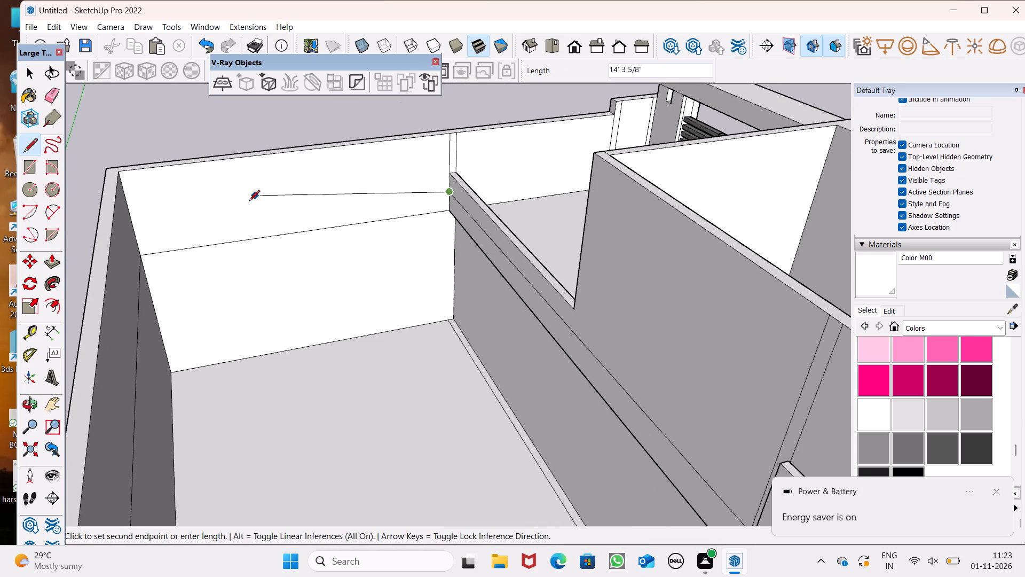
click(135, 234)
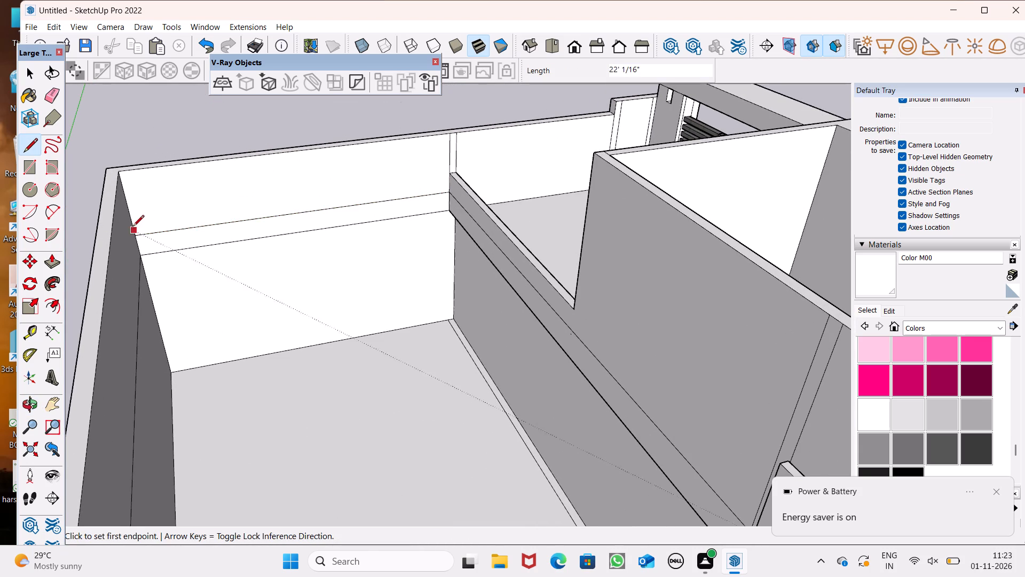
Draw a line along the open room's long outer side wall, from the far corner to the porch slab's corner, closing the slab outline.
middle_drag(135, 230, 724, 371)
scroll(715, 382, up, 1)
scroll(487, 294, down, 2)
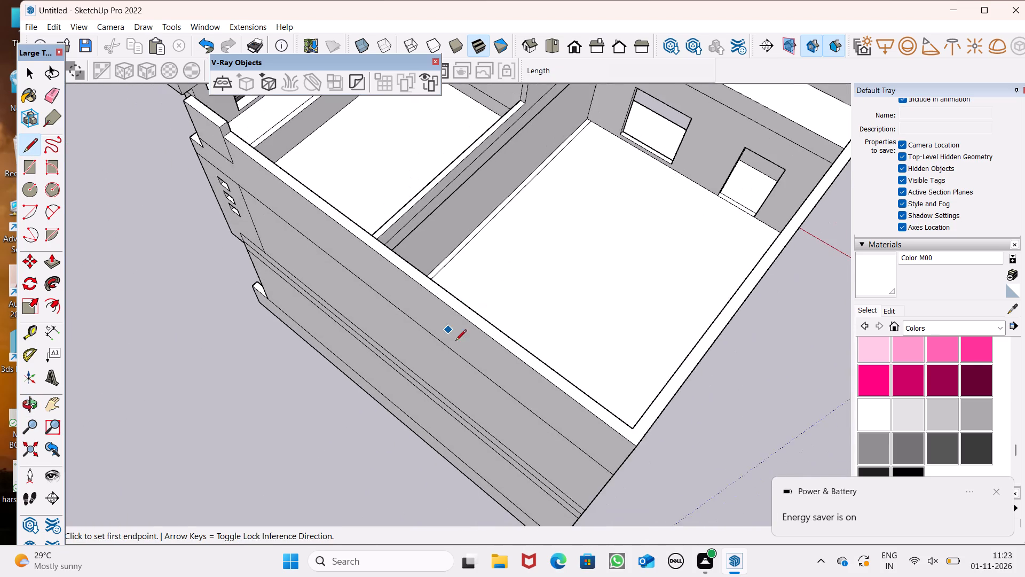
middle_drag(495, 383, 792, 400)
scroll(645, 381, down, 6)
scroll(627, 206, up, 9)
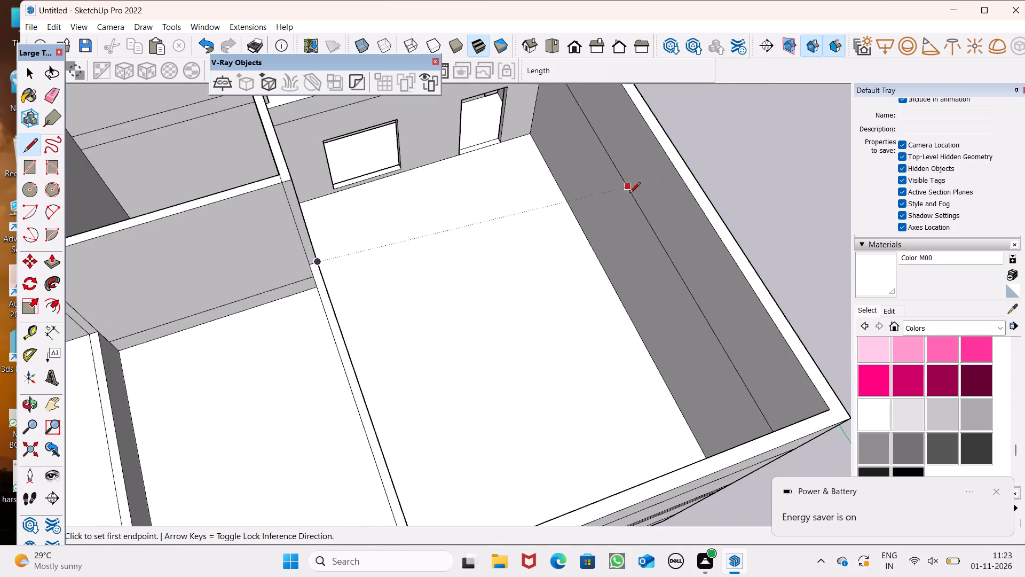
scroll(608, 228, down, 10)
middle_drag(610, 321, 797, 193)
scroll(797, 193, up, 1)
scroll(652, 146, up, 7)
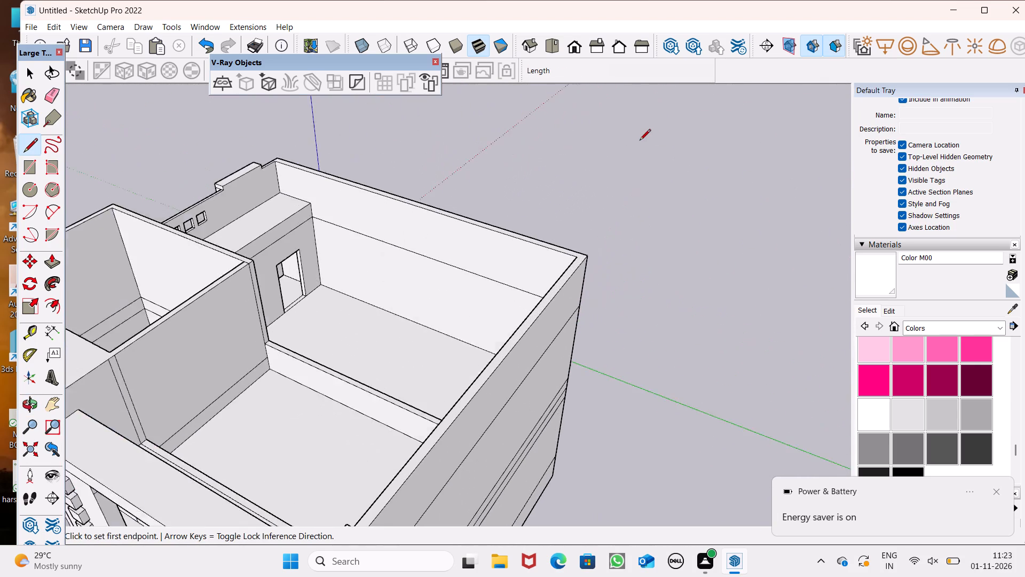
scroll(640, 141, up, 1)
middle_drag(554, 247, 697, 227)
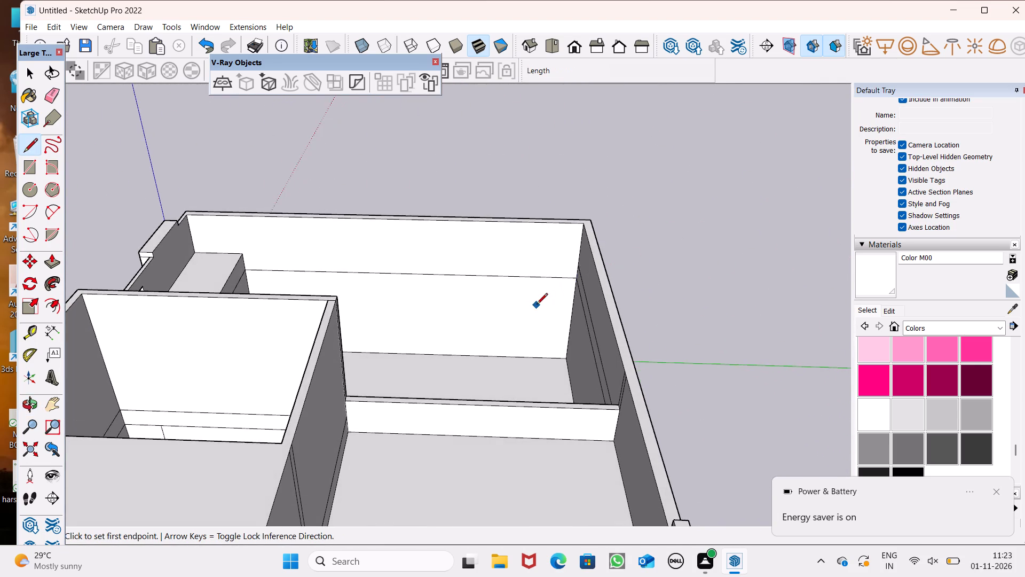
scroll(535, 305, up, 4)
click(599, 247)
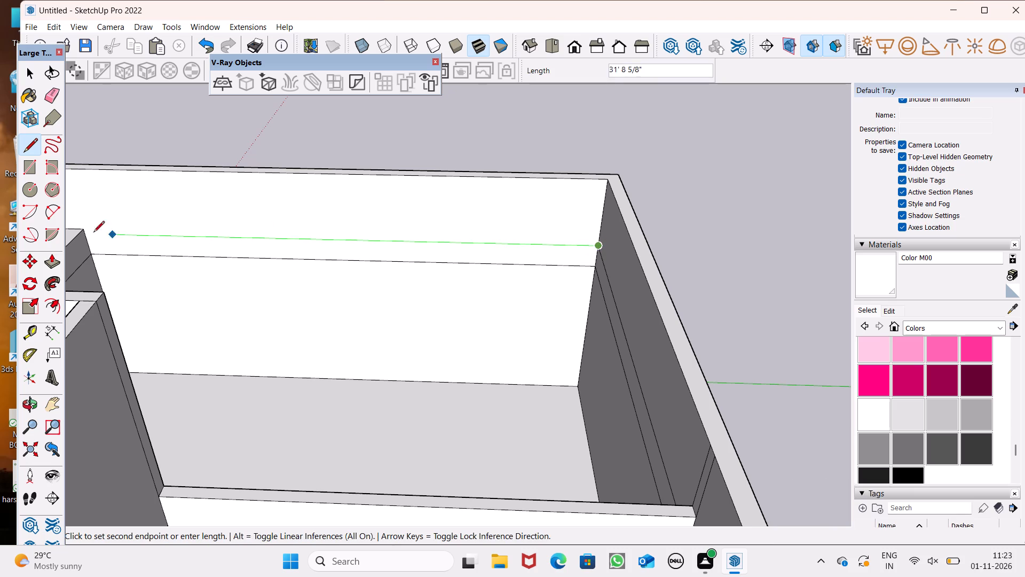
click(85, 231)
Push/Pull the room floor face seen through the upper-storey front window by 6".
scroll(230, 214, down, 6)
middle_drag(330, 267, 233, 306)
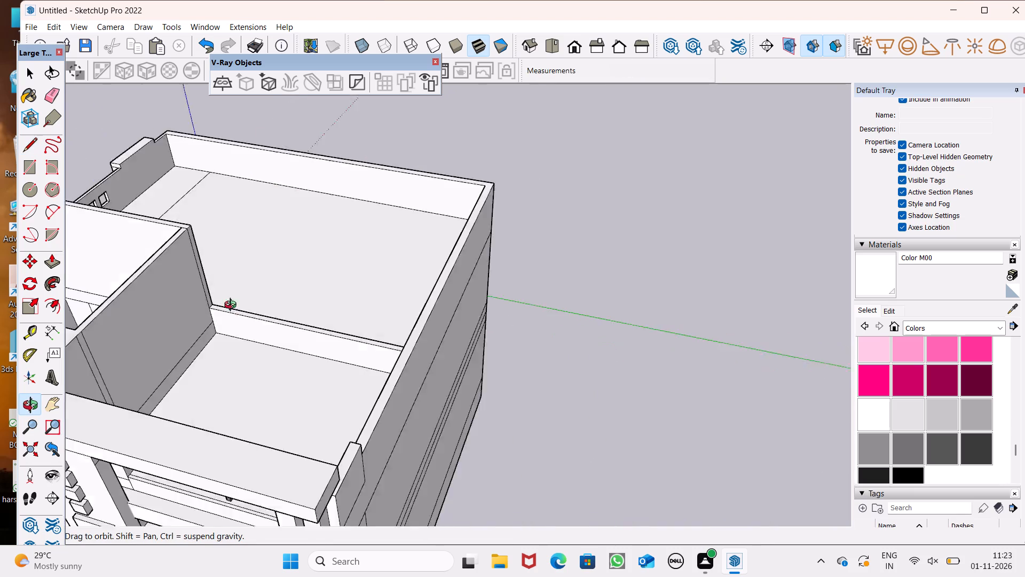
middle_drag(233, 306, 93, 264)
key(space)
drag(52, 262, 58, 262)
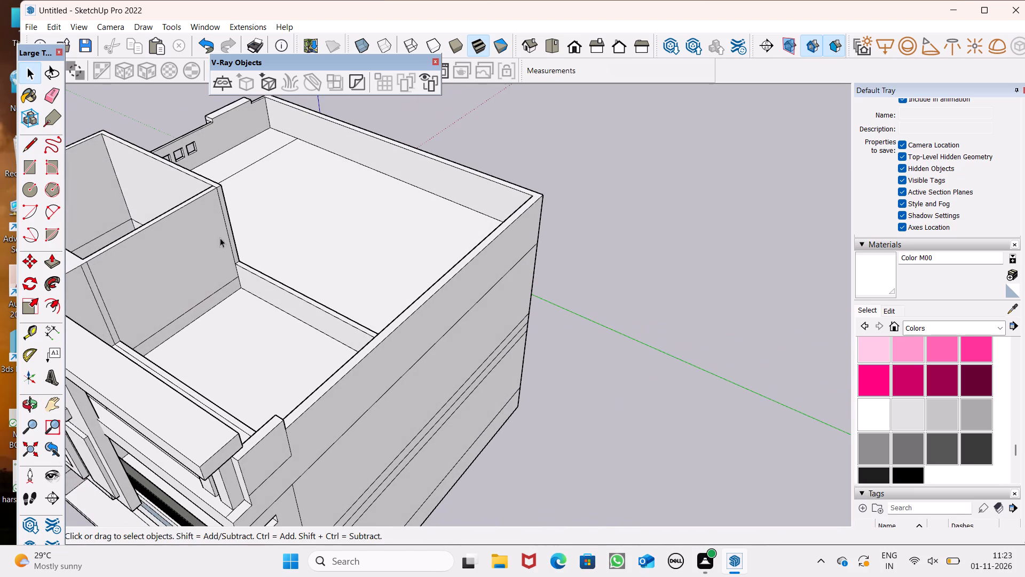
middle_drag(349, 240, 0, 253)
scroll(7, 278, up, 2)
click(58, 265)
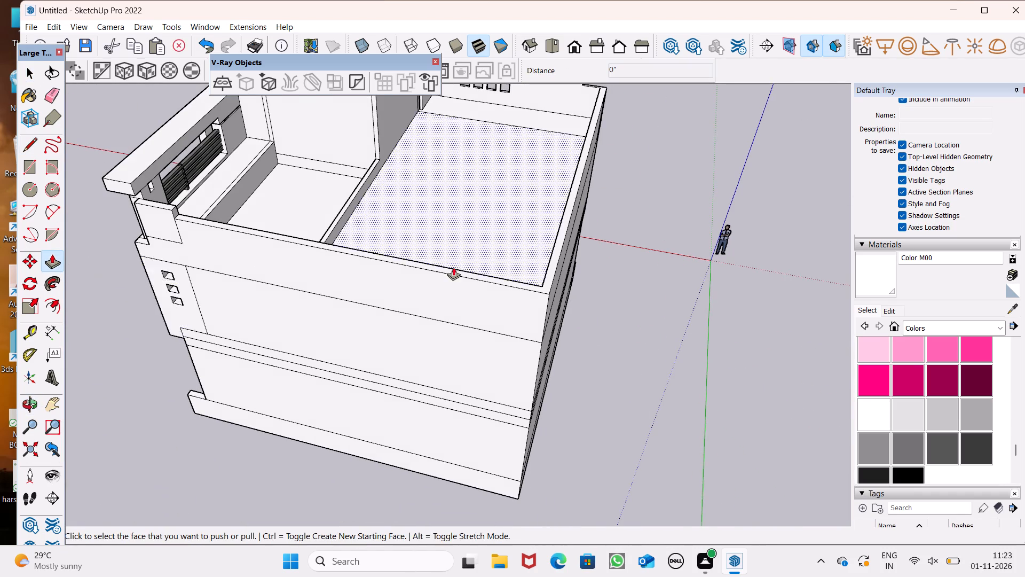
scroll(454, 268, down, 1)
middle_drag(579, 311, 2, 214)
middle_drag(447, 231, 188, 87)
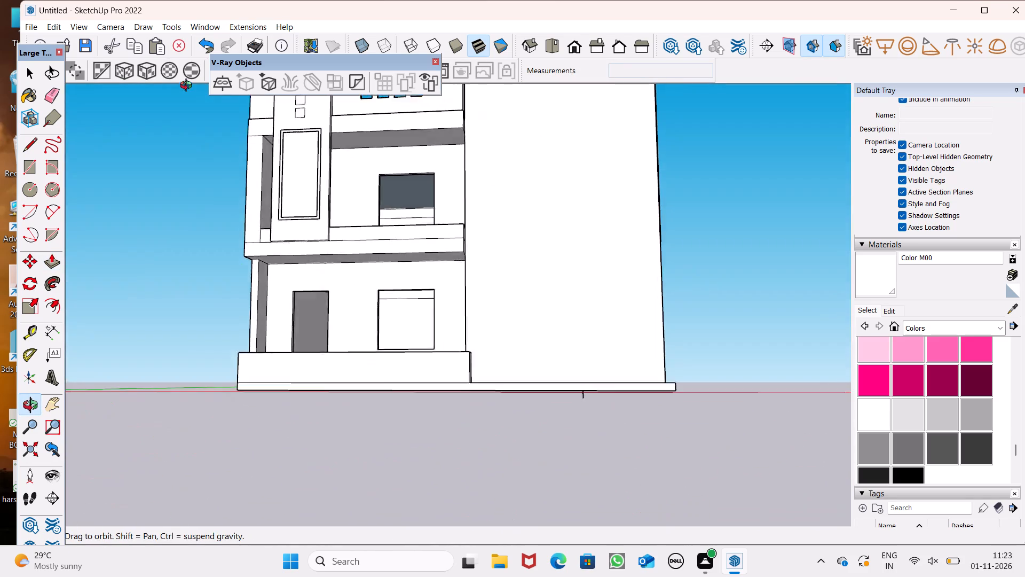
middle_drag(188, 87, 238, 22)
scroll(231, 15, up, 1)
middle_drag(304, 103, 275, 305)
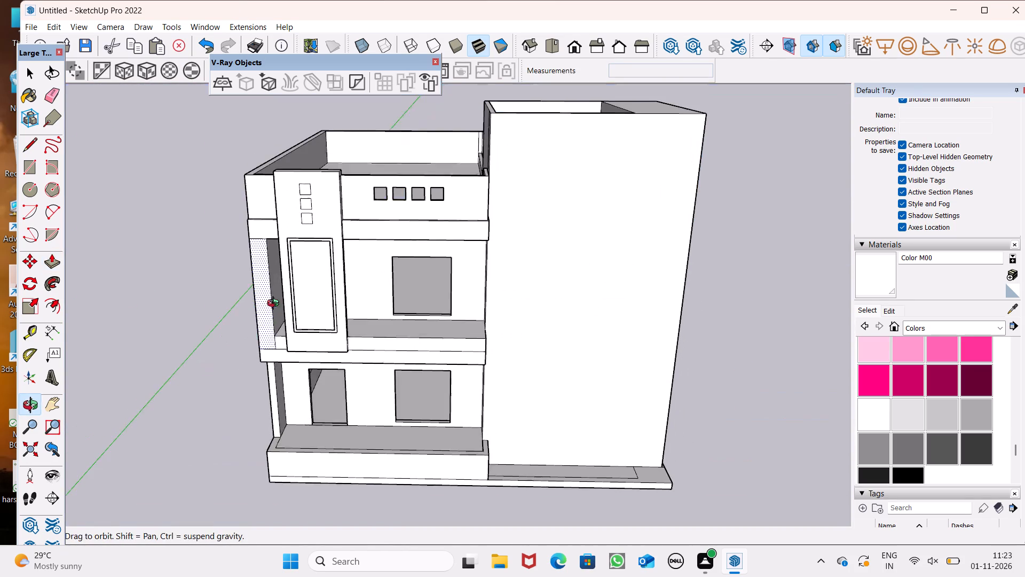
middle_drag(275, 305, 275, 303)
scroll(423, 371, up, 6)
drag(425, 267, 430, 271)
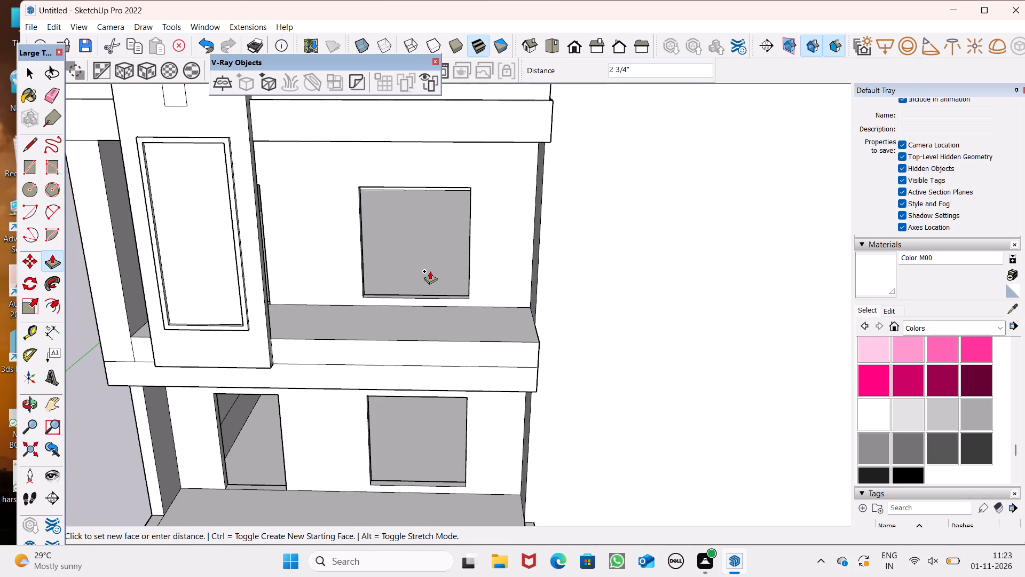
drag(430, 271, 430, 272)
key(6)
key(shift+quotedbl)
key(Return)
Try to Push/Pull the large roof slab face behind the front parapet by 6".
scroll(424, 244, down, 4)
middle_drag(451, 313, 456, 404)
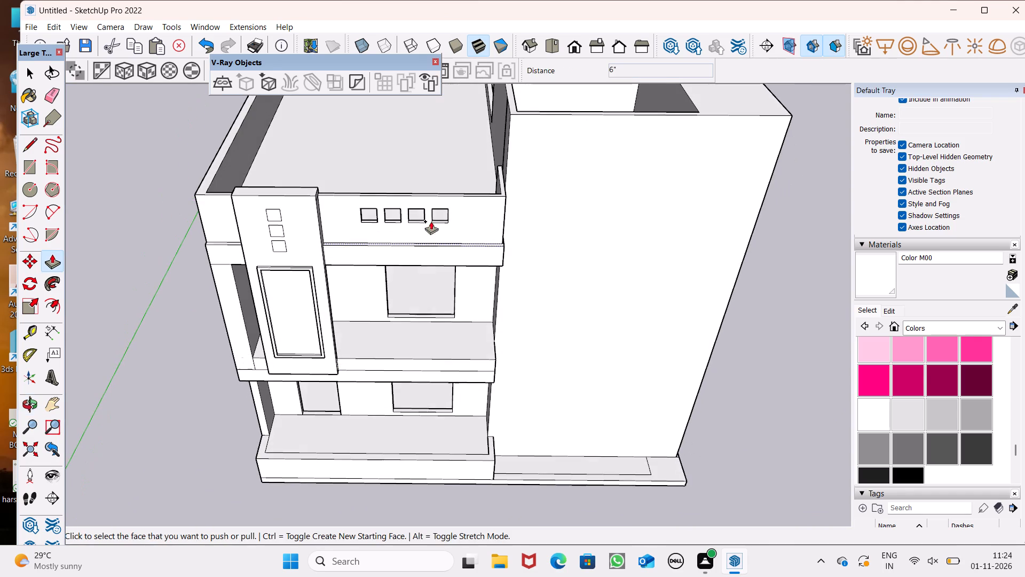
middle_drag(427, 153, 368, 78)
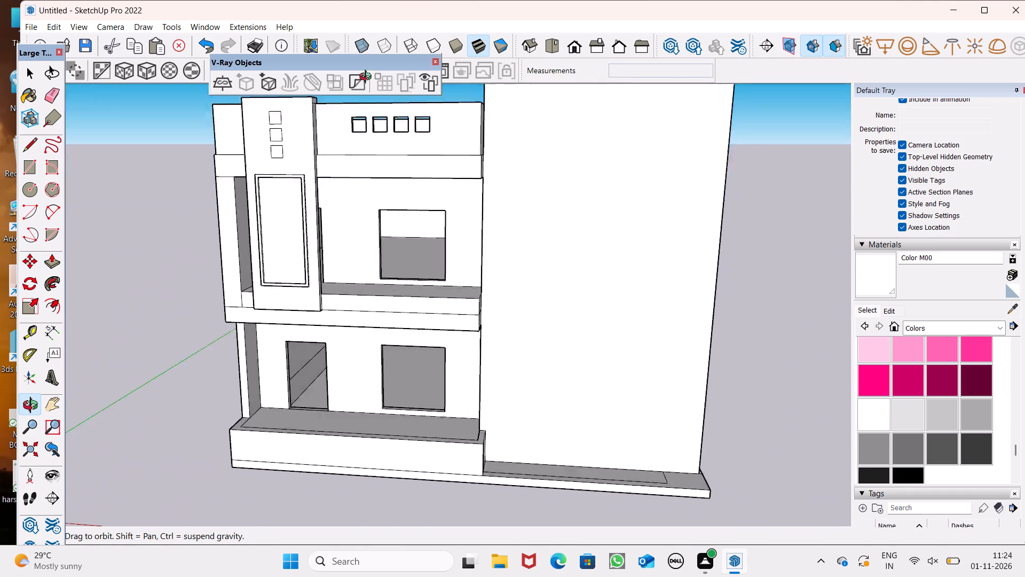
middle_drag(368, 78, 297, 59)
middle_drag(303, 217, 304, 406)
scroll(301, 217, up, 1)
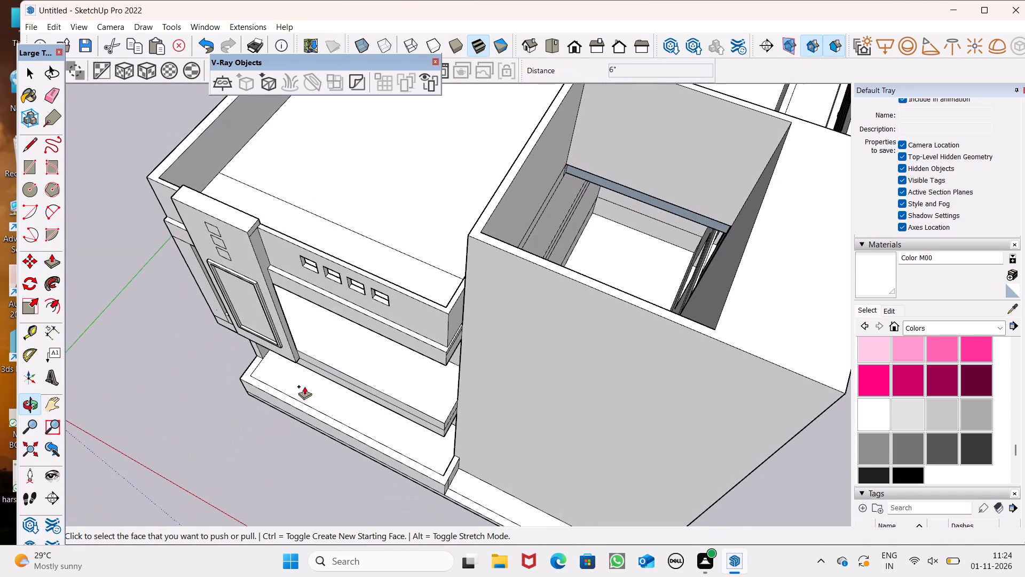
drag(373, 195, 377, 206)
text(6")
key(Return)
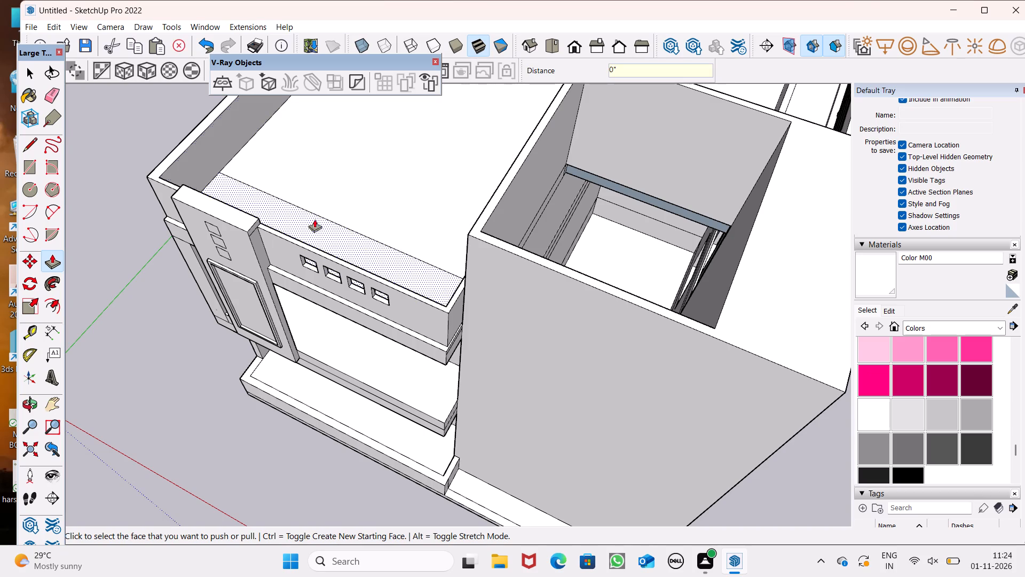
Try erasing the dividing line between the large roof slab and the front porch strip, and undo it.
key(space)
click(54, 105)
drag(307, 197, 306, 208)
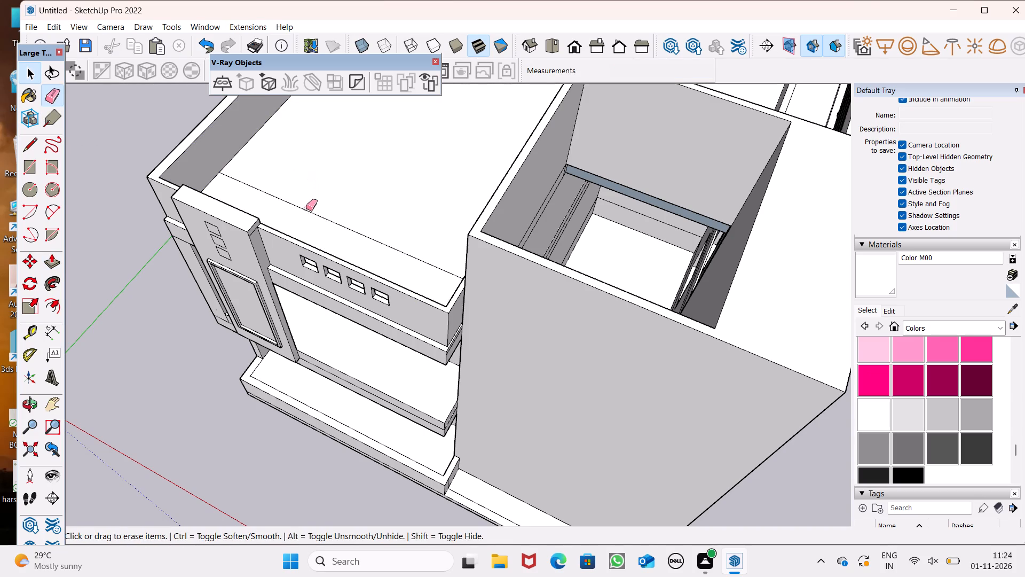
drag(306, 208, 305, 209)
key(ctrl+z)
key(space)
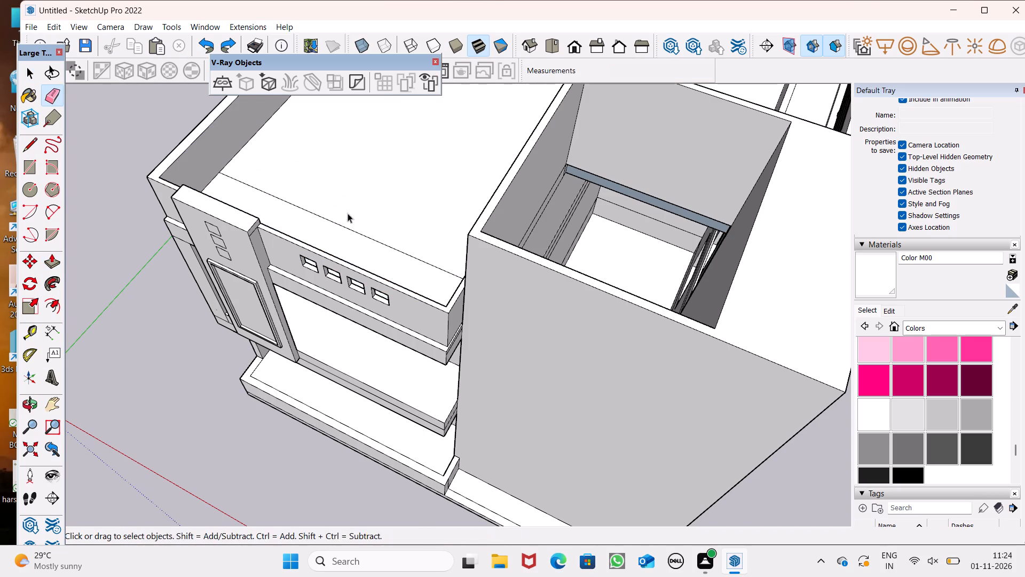
Erase the stray line on the end face of the projecting band above the upper balcony.
middle_drag(374, 296, 492, 6)
middle_drag(517, 245, 479, 139)
scroll(517, 245, up, 1)
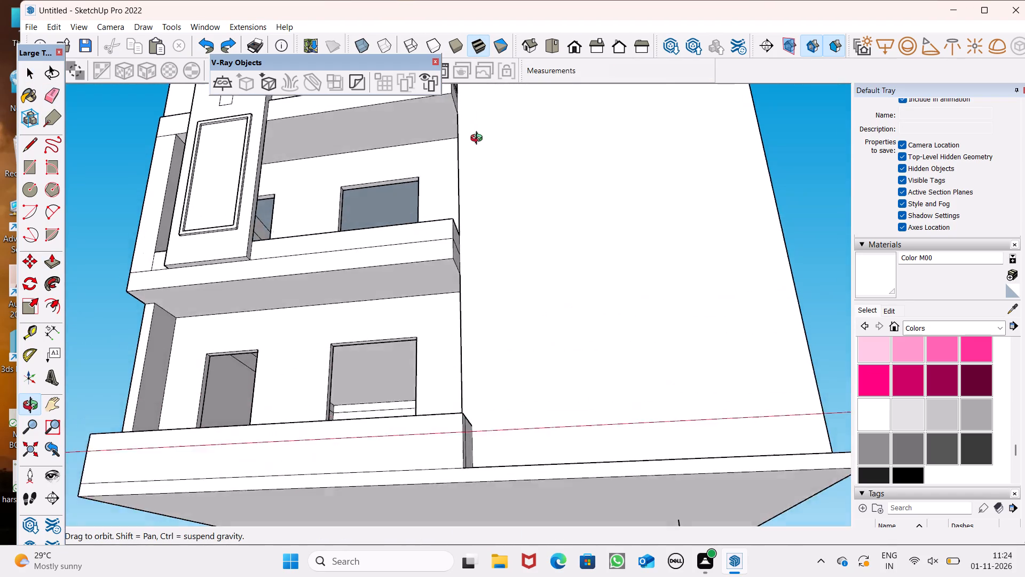
middle_drag(479, 139, 357, 222)
scroll(320, 151, up, 5)
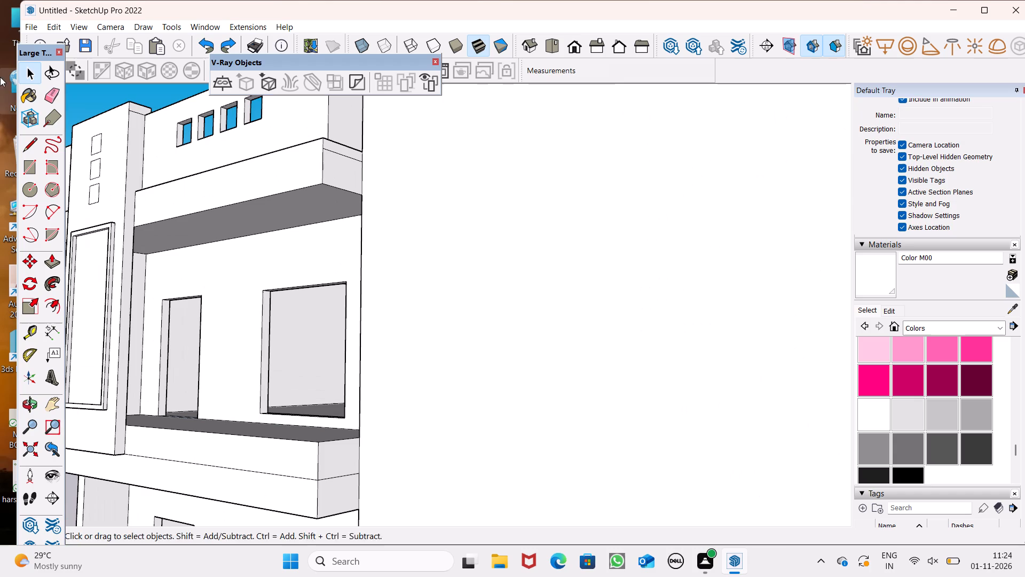
click(55, 91)
scroll(293, 136, up, 4)
drag(340, 159, 342, 153)
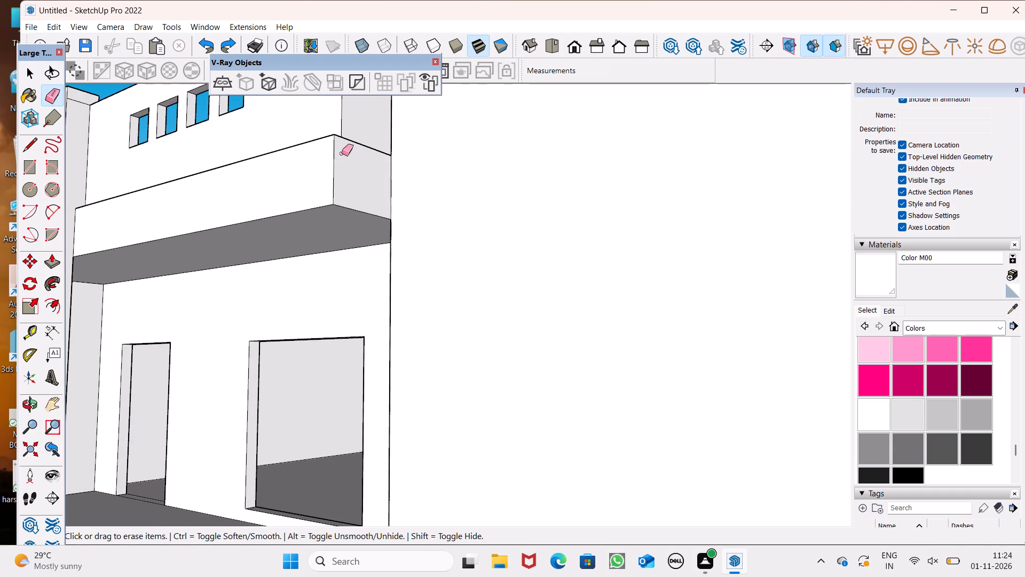
Erase the two vertical lines on the tall room's side wall beside the end of the terrace parapet.
scroll(342, 153, down, 5)
middle_drag(306, 200, 635, 385)
middle_drag(502, 275, 610, 397)
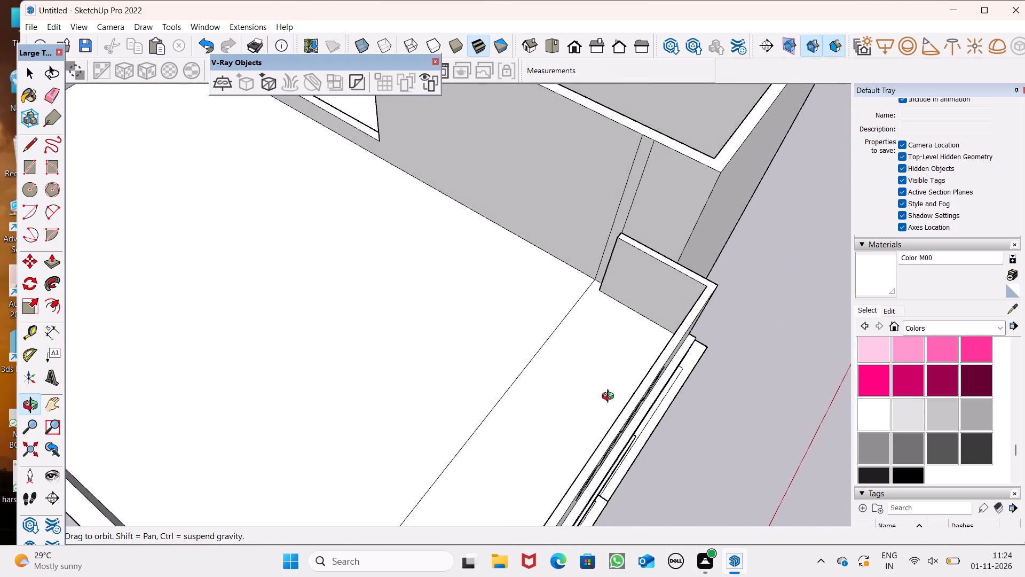
middle_drag(610, 397, 409, 291)
scroll(455, 319, up, 1)
scroll(396, 225, down, 10)
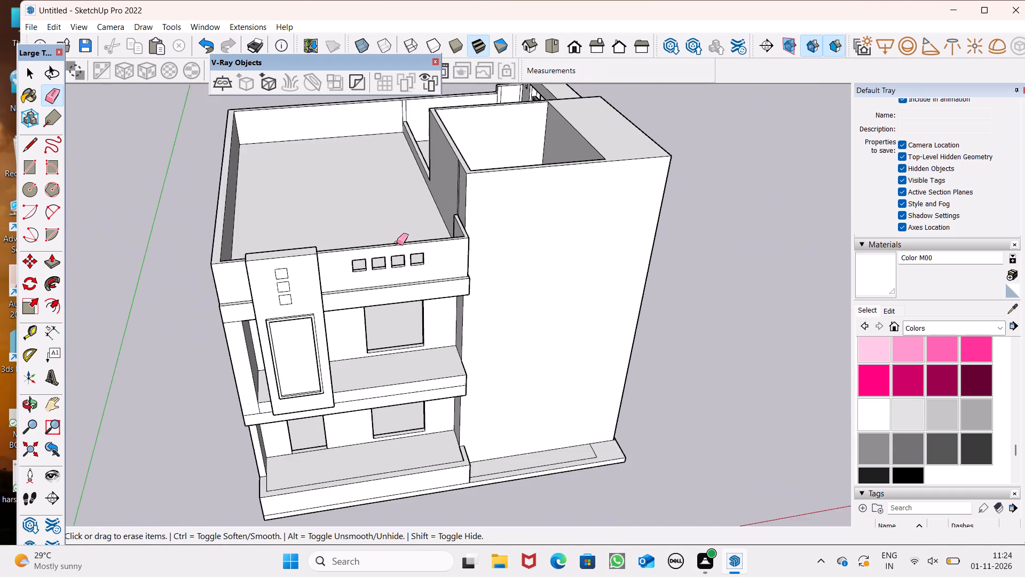
middle_drag(388, 251, 415, 180)
scroll(415, 180, up, 1)
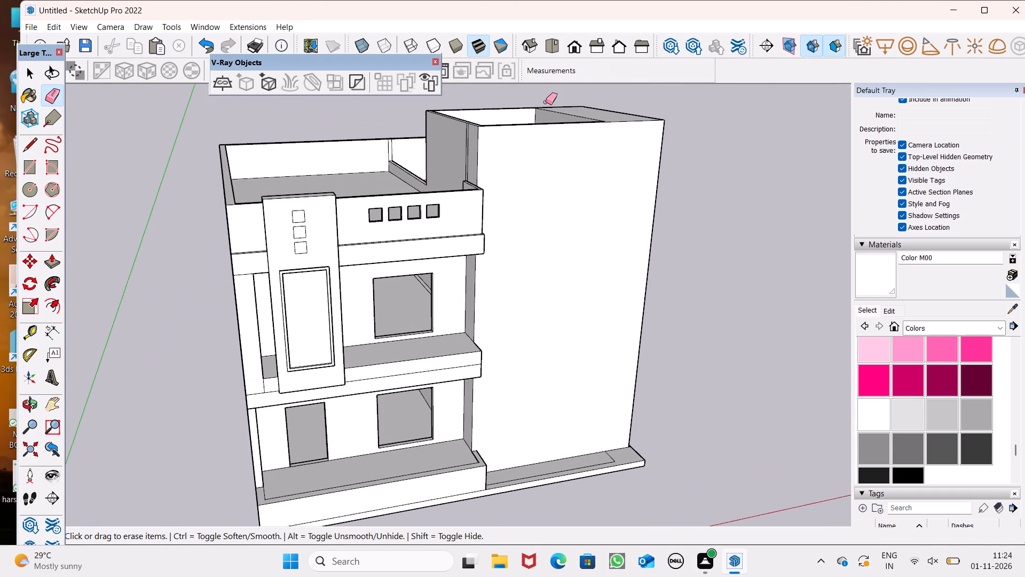
scroll(487, 157, down, 4)
middle_drag(585, 255, 673, 255)
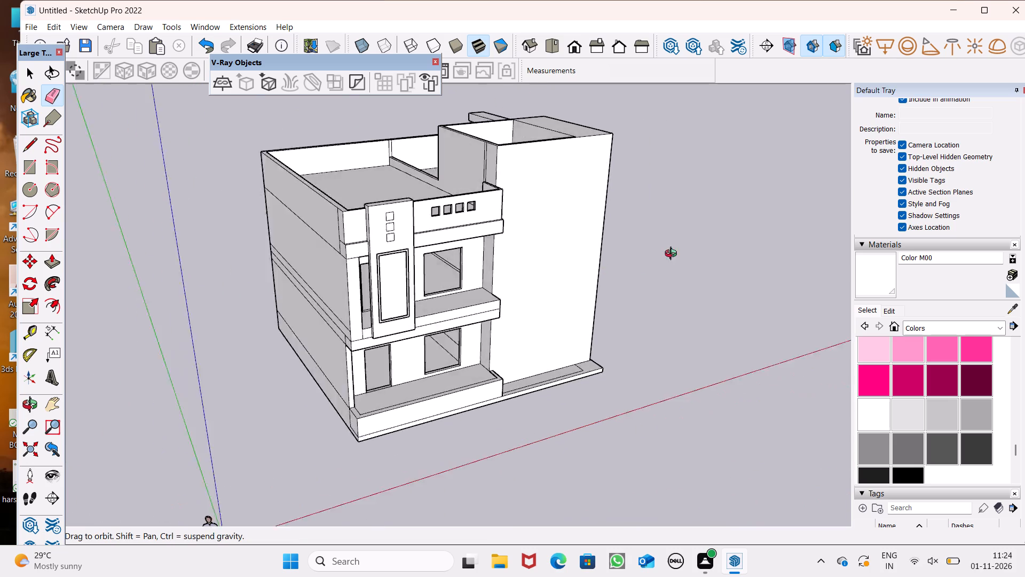
middle_drag(673, 255, 739, 282)
scroll(605, 169, up, 6)
scroll(404, 157, up, 4)
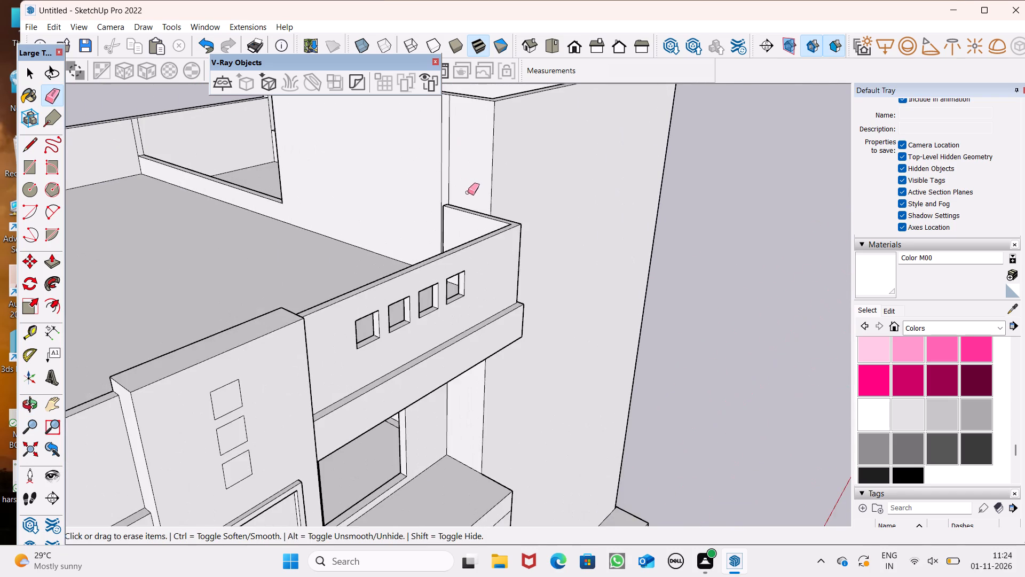
middle_drag(479, 204, 613, 236)
scroll(479, 204, up, 1)
scroll(575, 202, up, 4)
drag(585, 197, 567, 197)
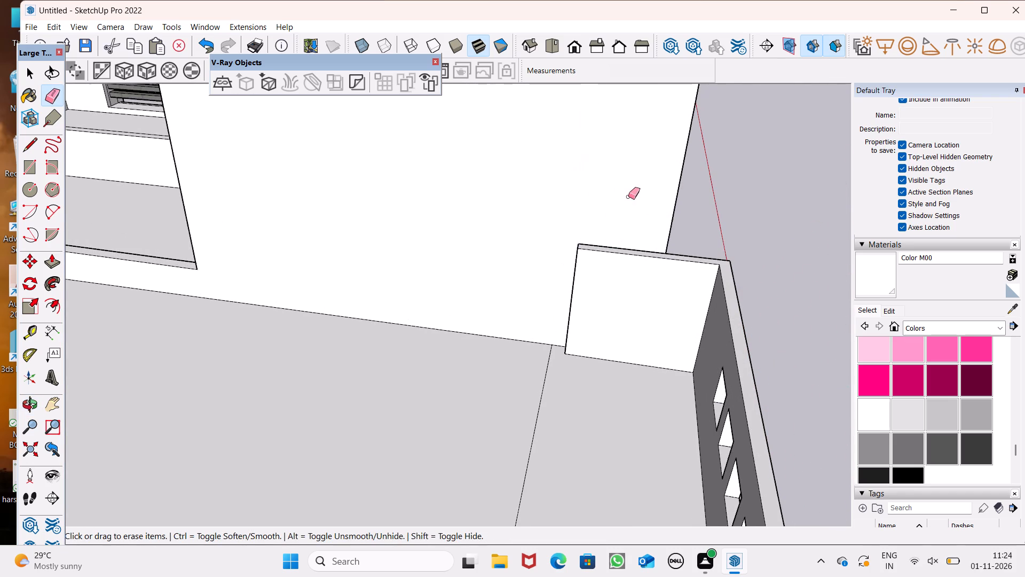
Draw a rectangle about 1' 11 5/16" by 11' 11 1/2" near the top of the tall block's blank front wall, starting at its terrace-side edge.
middle_drag(643, 208, 590, 251)
scroll(591, 252, up, 1)
scroll(574, 216, down, 5)
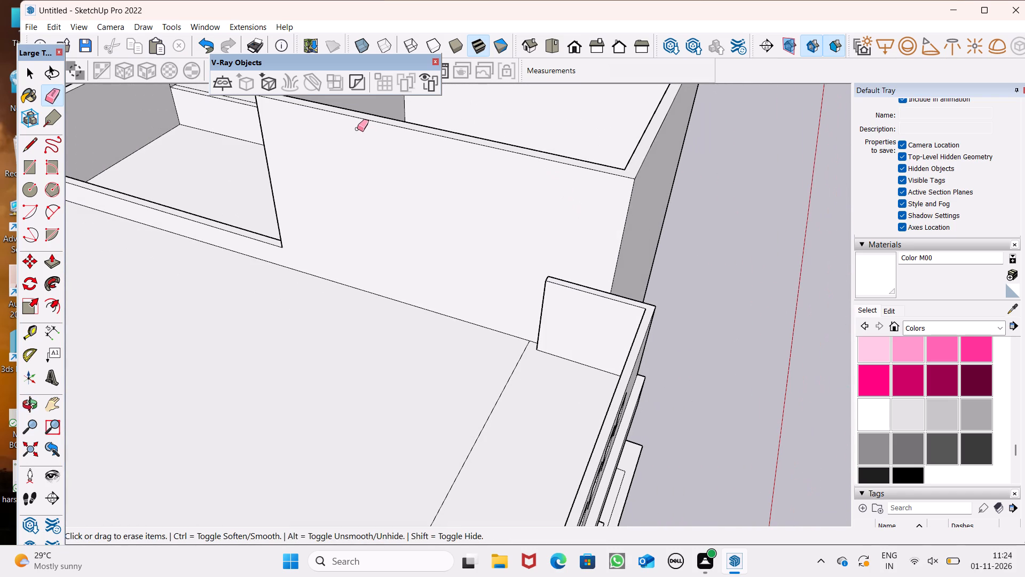
scroll(245, 133, down, 4)
middle_drag(391, 188, 141, 145)
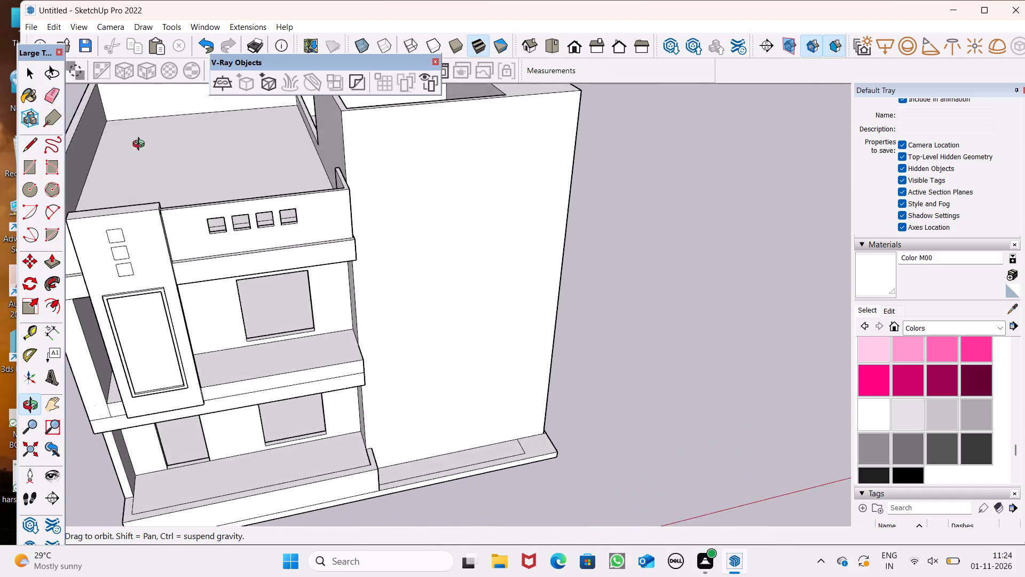
middle_drag(141, 145, 42, 167)
middle_click(32, 167)
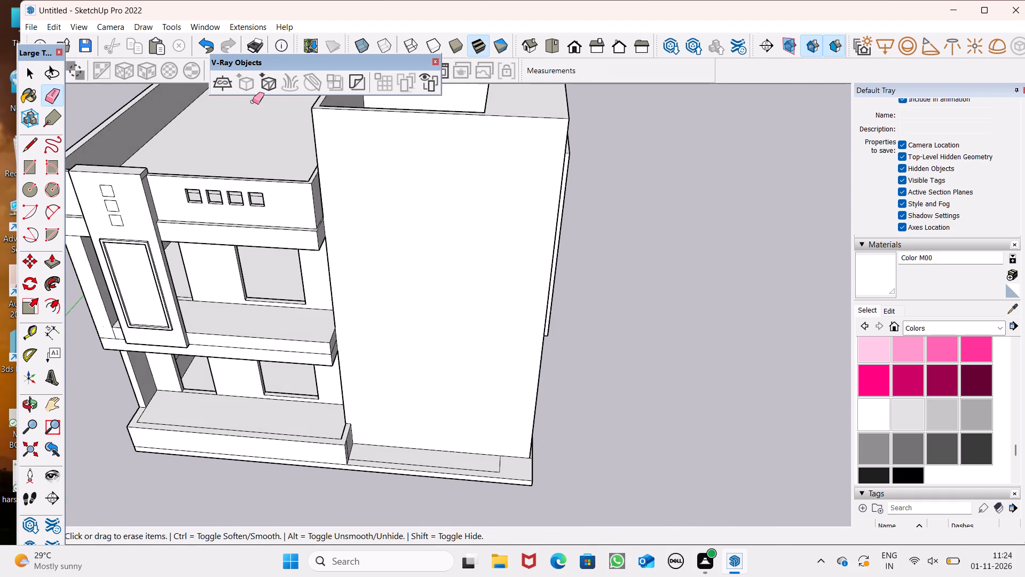
scroll(230, 173, down, 2)
middle_drag(302, 223, 320, 157)
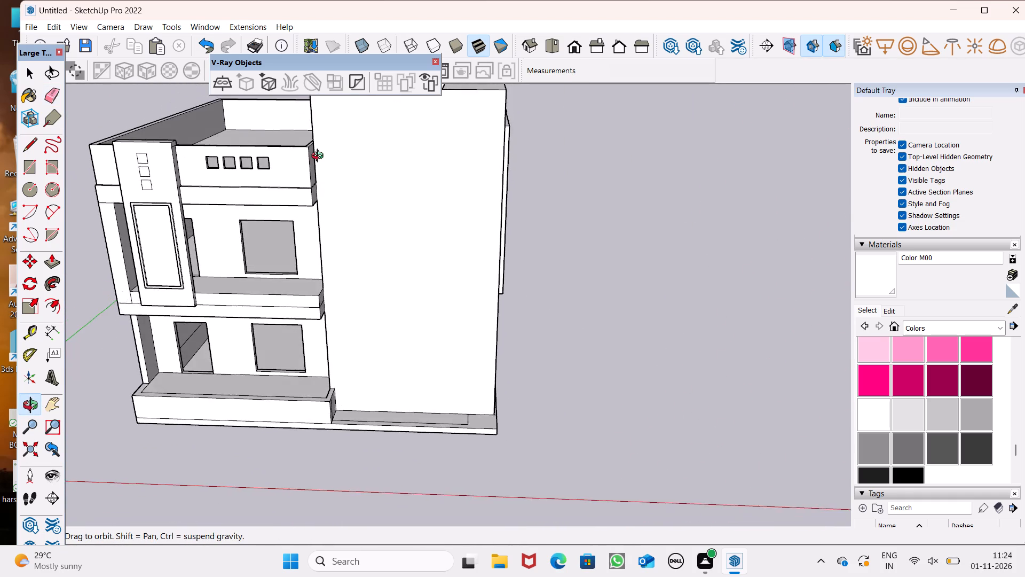
middle_drag(320, 157, 325, 153)
scroll(325, 153, up, 1)
scroll(327, 177, down, 1)
scroll(374, 255, down, 5)
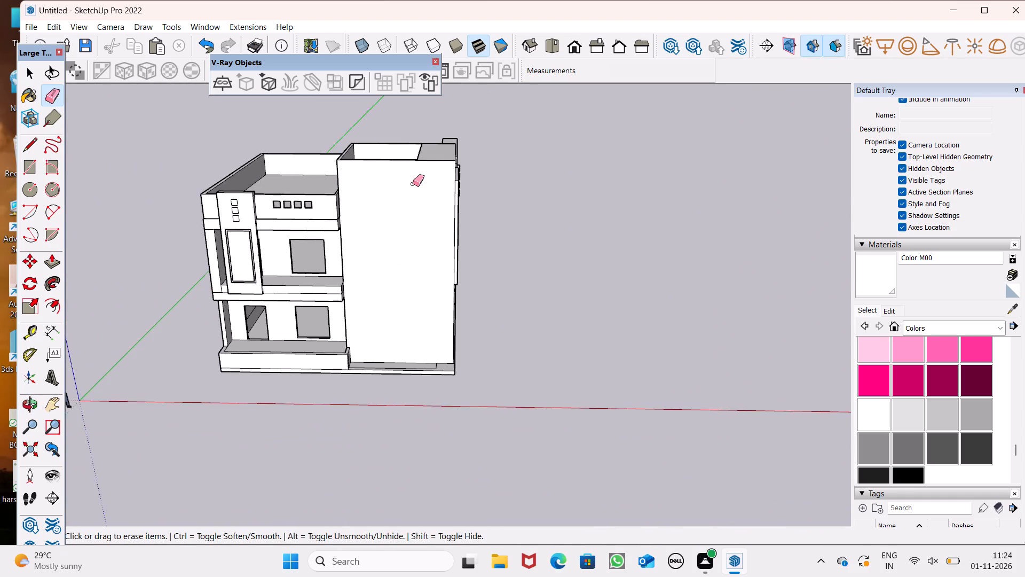
scroll(402, 170, up, 4)
click(26, 163)
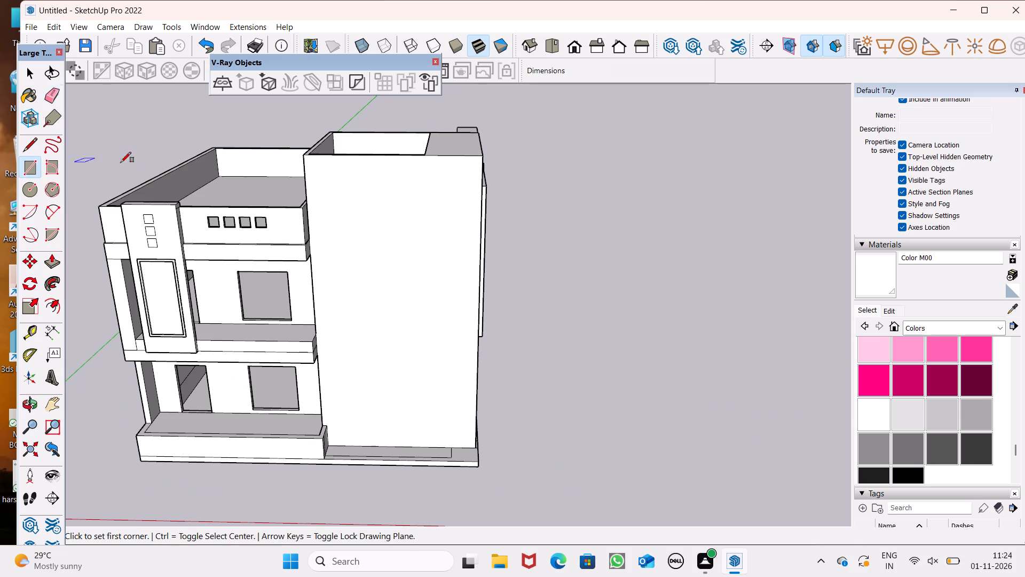
middle_drag(379, 248, 379, 256)
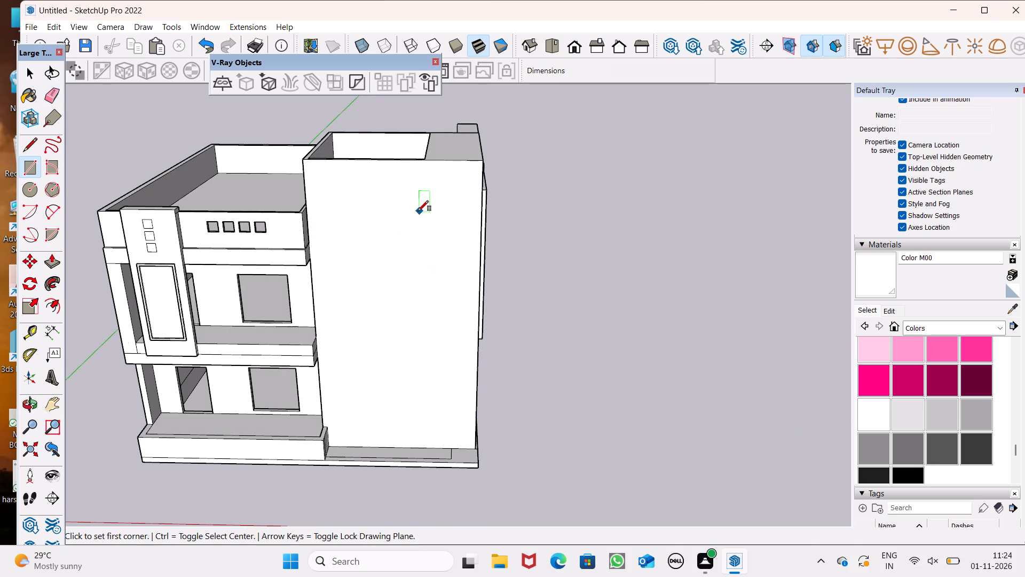
middle_drag(418, 211, 416, 177)
scroll(345, 158, up, 2)
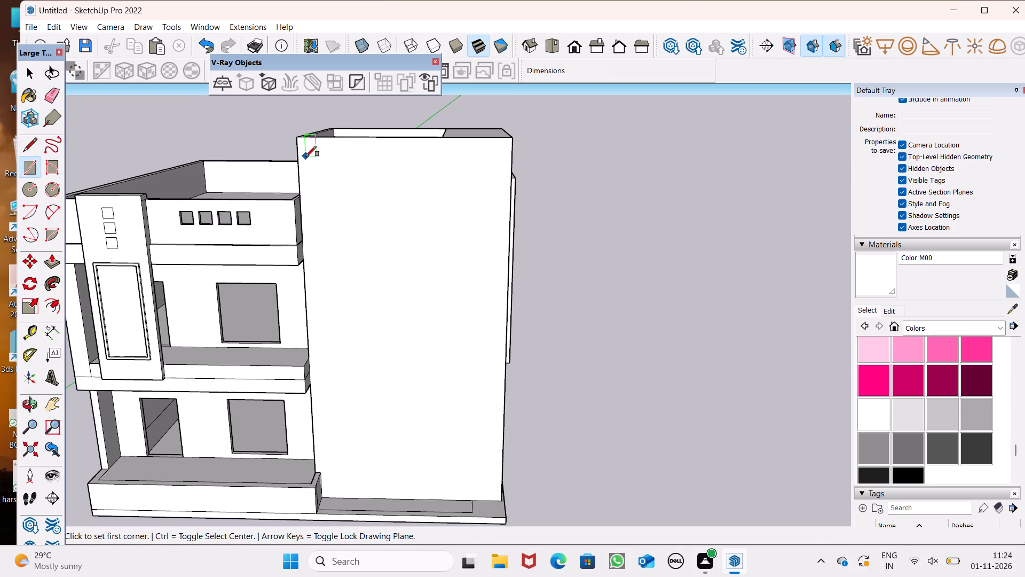
middle_drag(450, 147, 456, 127)
scroll(393, 128, up, 6)
scroll(289, 197, down, 2)
middle_drag(361, 183, 363, 173)
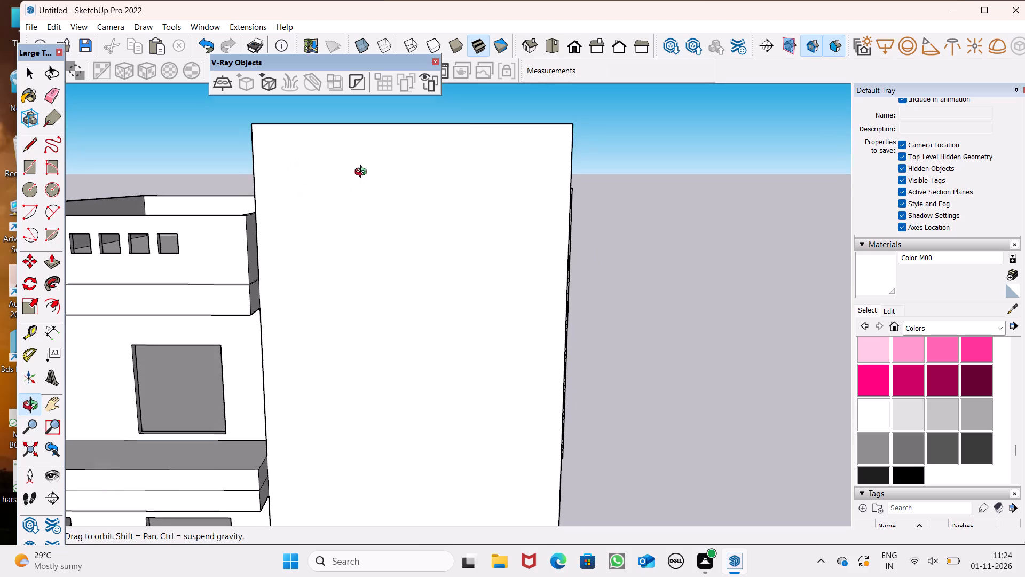
middle_drag(363, 173, 363, 173)
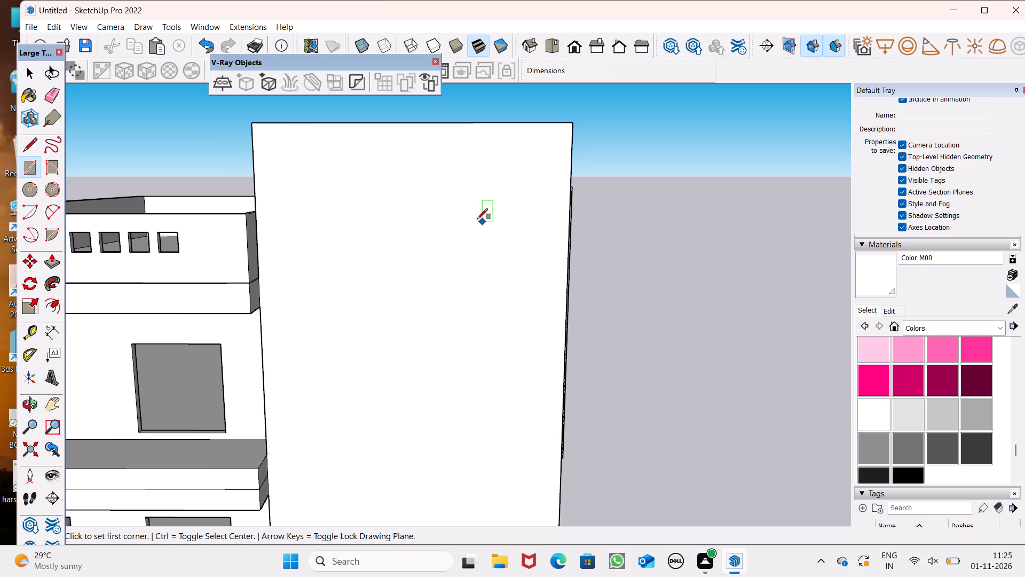
click(256, 153)
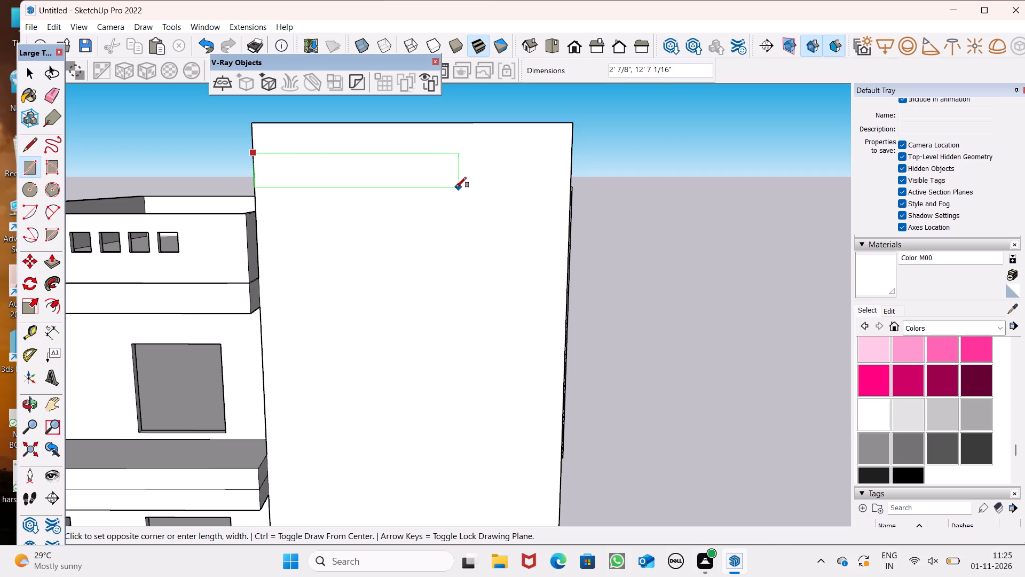
click(447, 185)
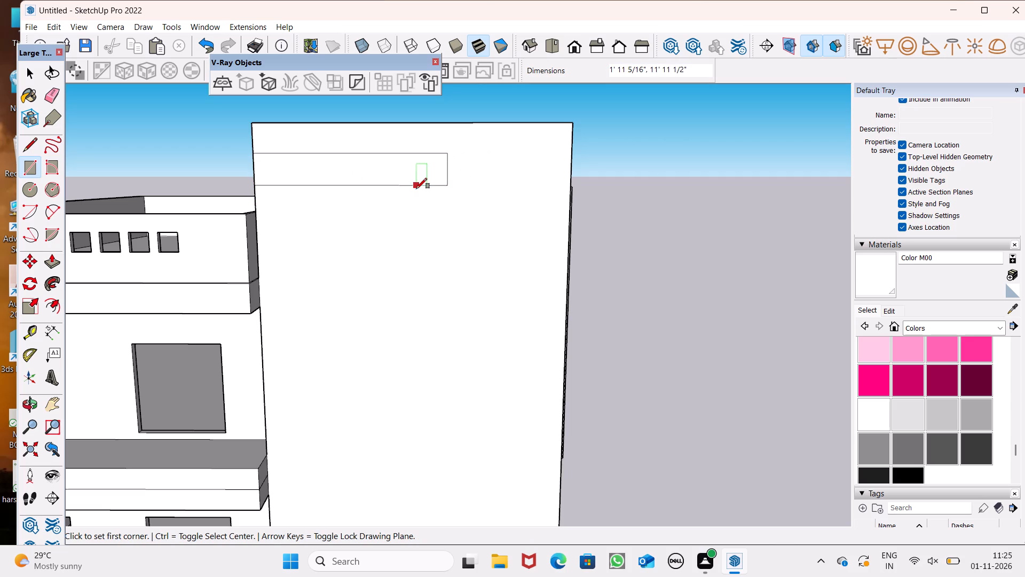